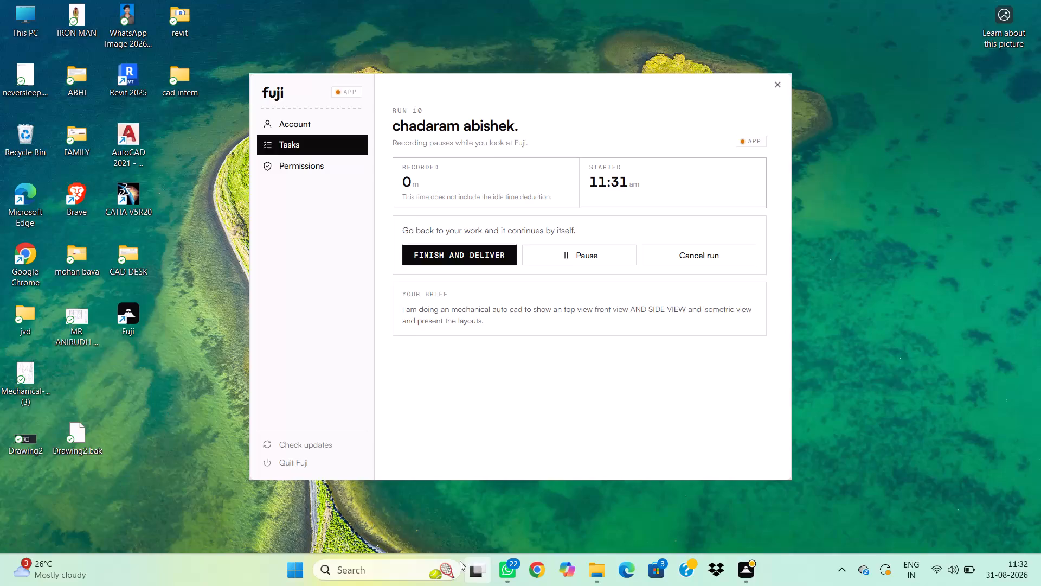
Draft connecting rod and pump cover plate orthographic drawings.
Launch AutoCAD 2021 and start a new blank drawing.
click(400, 563)
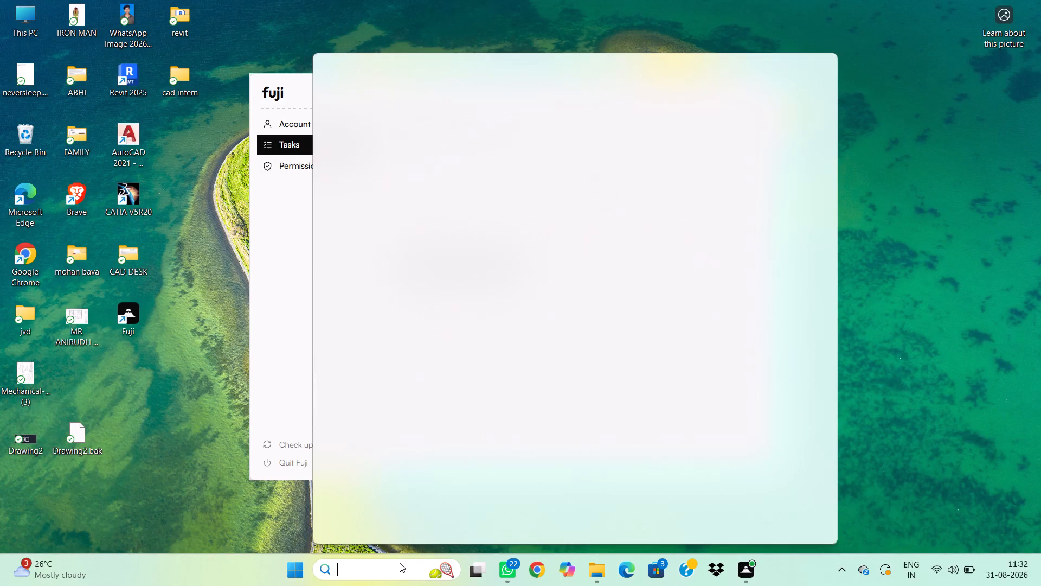
text(autt)
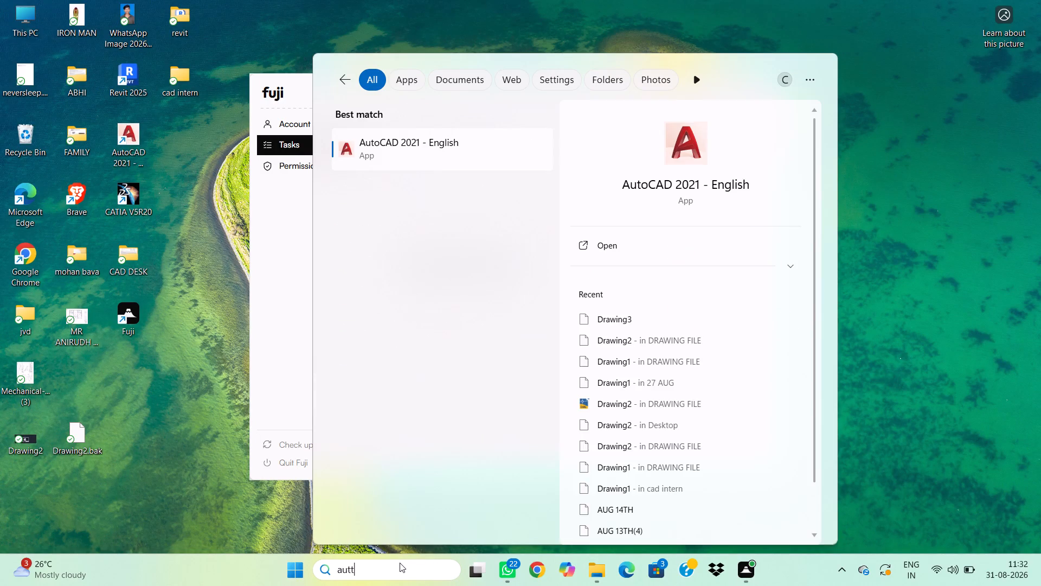
key(BackSpace)
key(BackSpace)
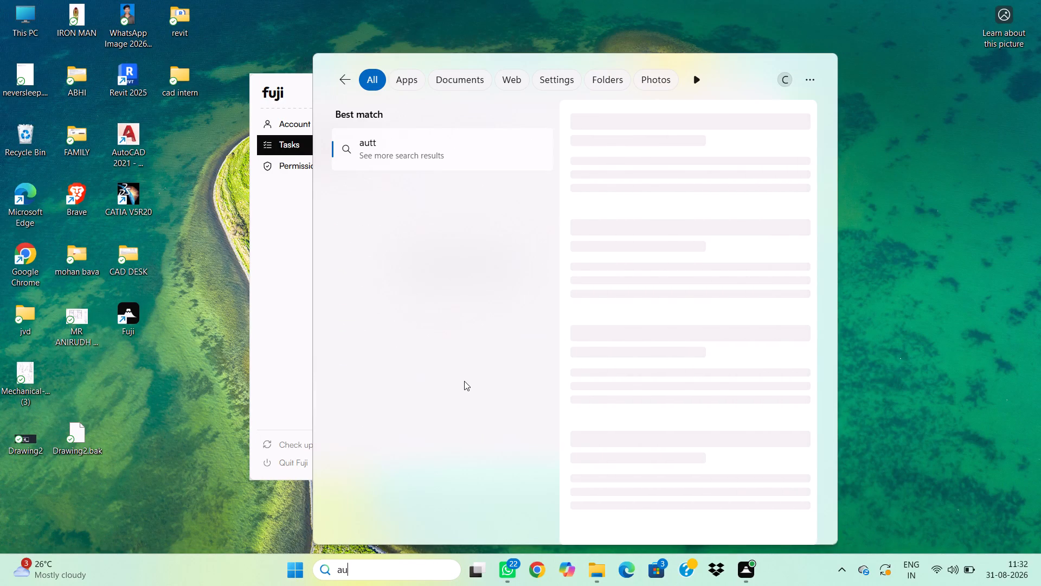
key(BackSpace)
key(BackSpace)
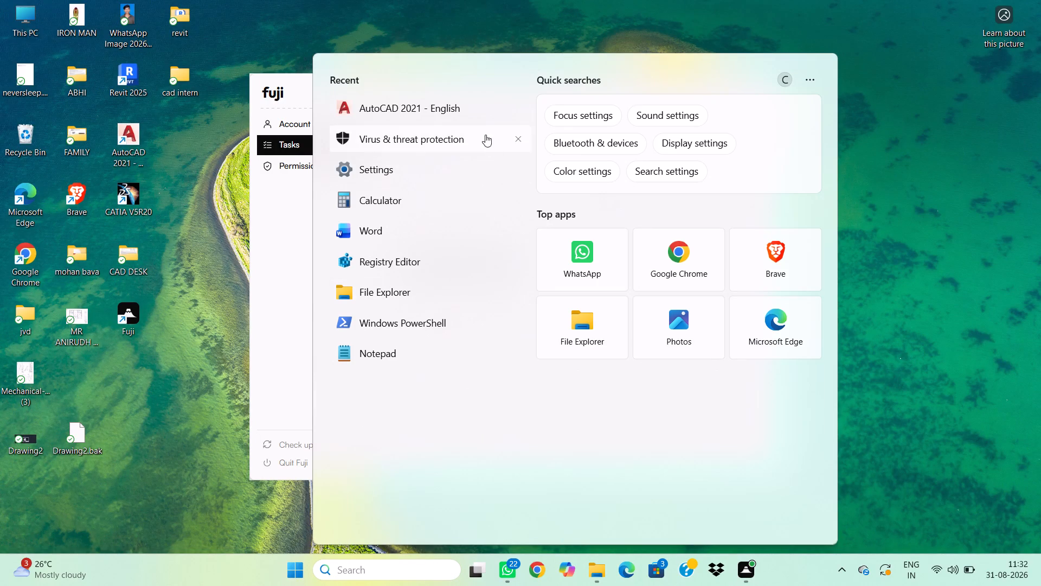
click(470, 110)
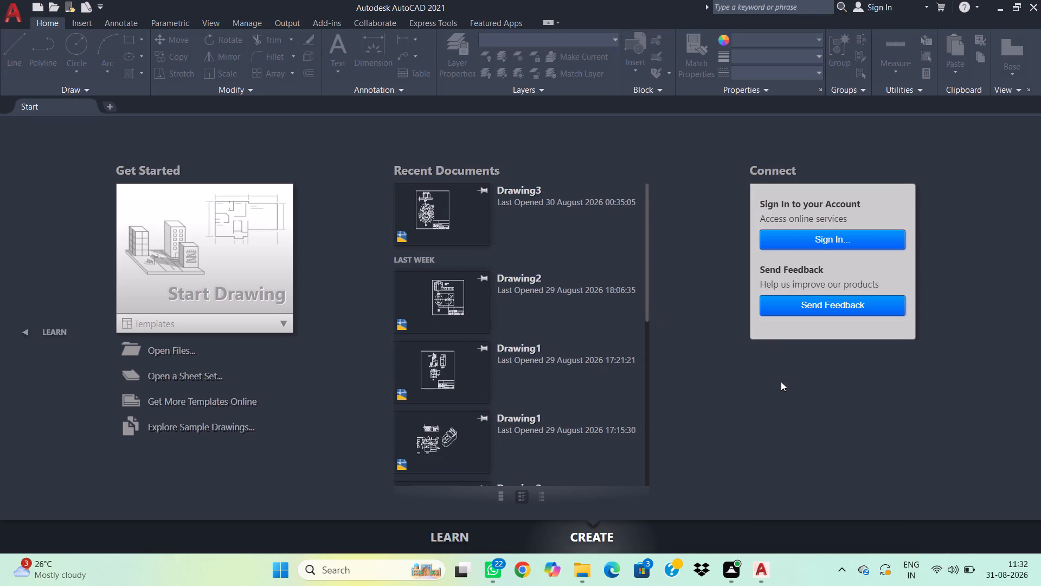
click(201, 219)
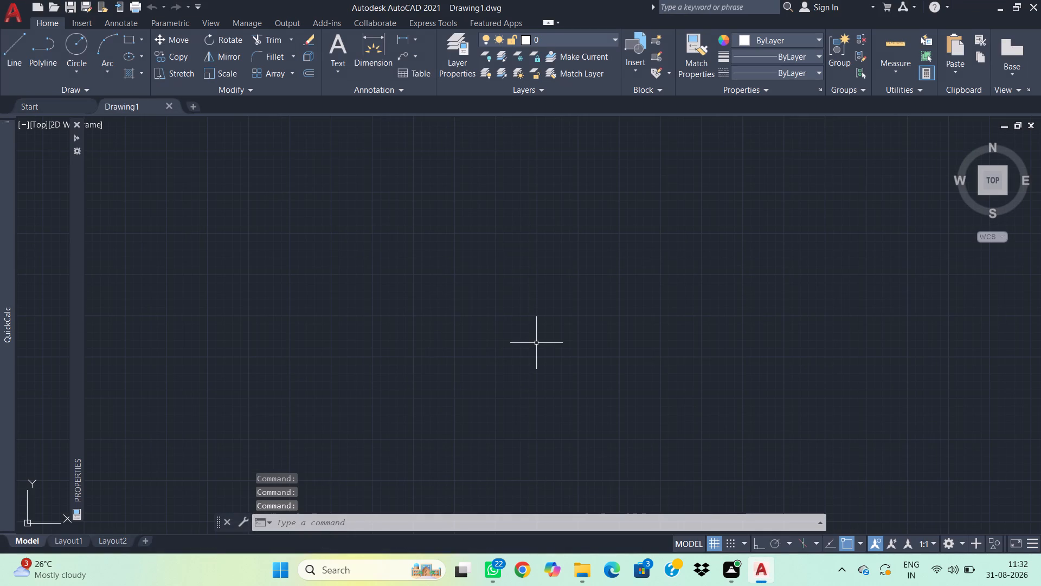
Set the drawing units' length precision to 0.000.
text(un)
key(space)
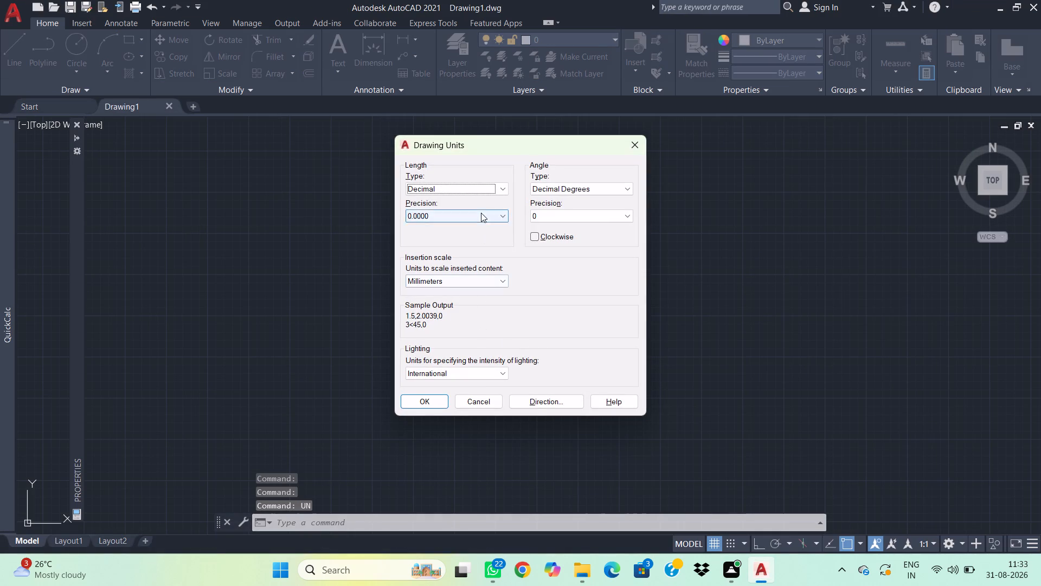
click(481, 213)
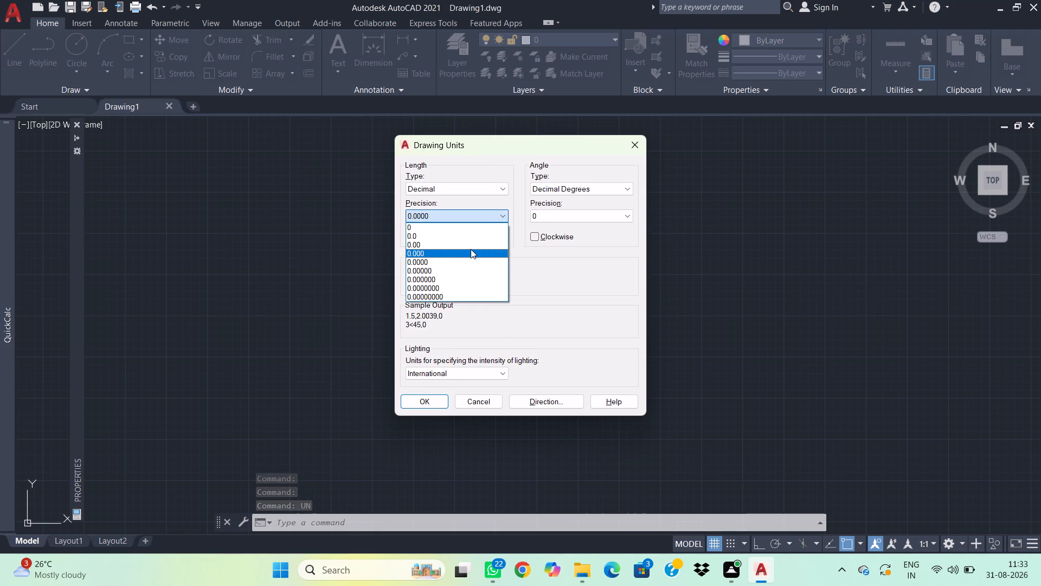
click(471, 249)
click(432, 403)
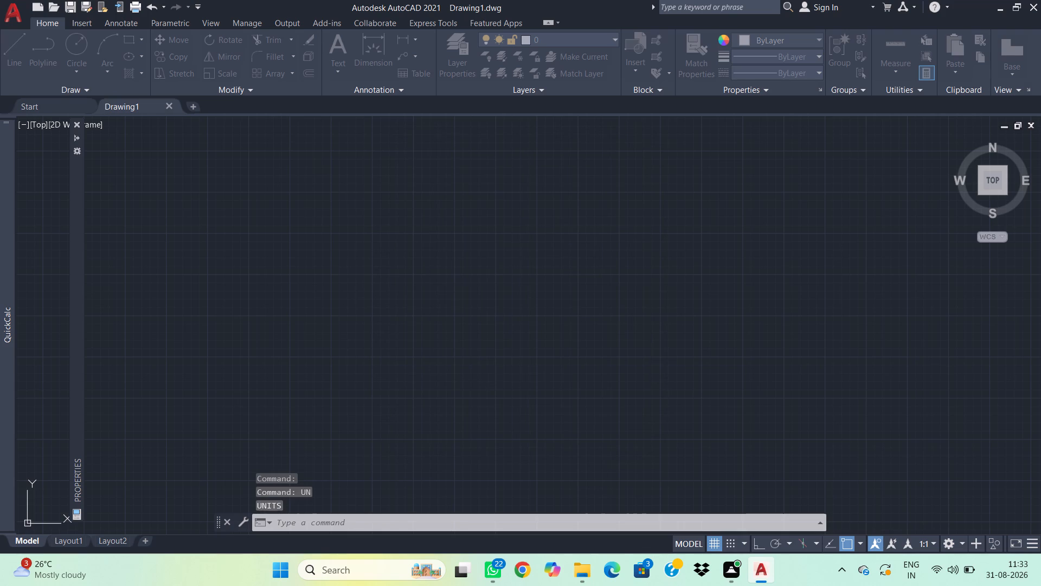
Modify the ISO-25 dimension style to use an arrow size of 5 and a text height of 5.
text(d)
key(space)
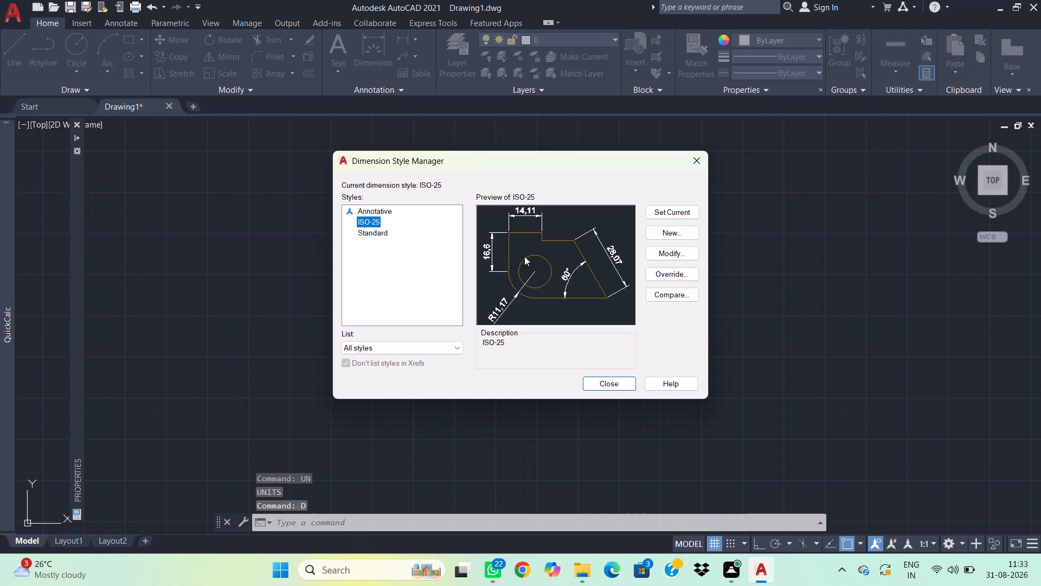
click(648, 248)
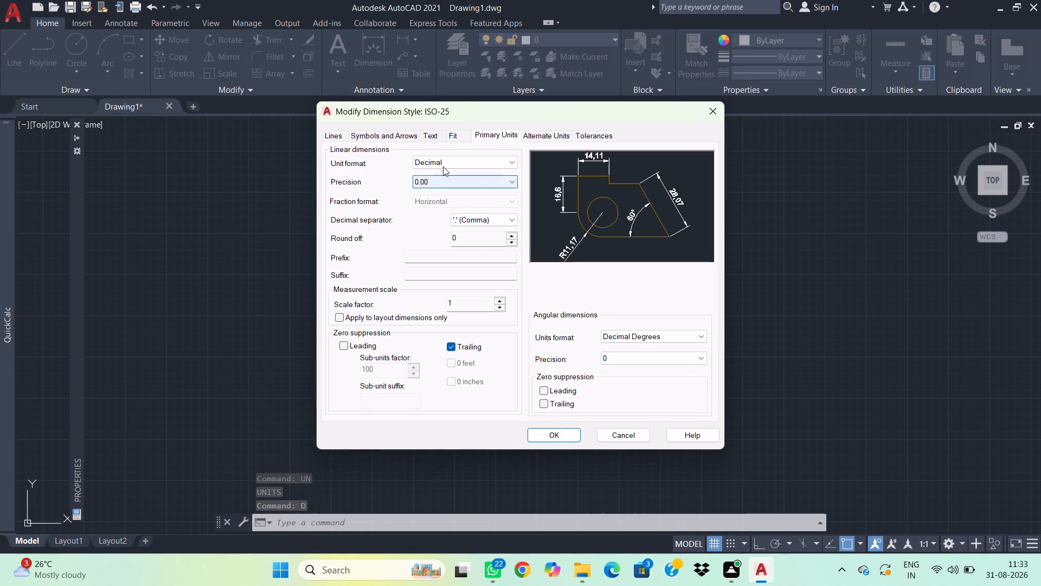
click(407, 132)
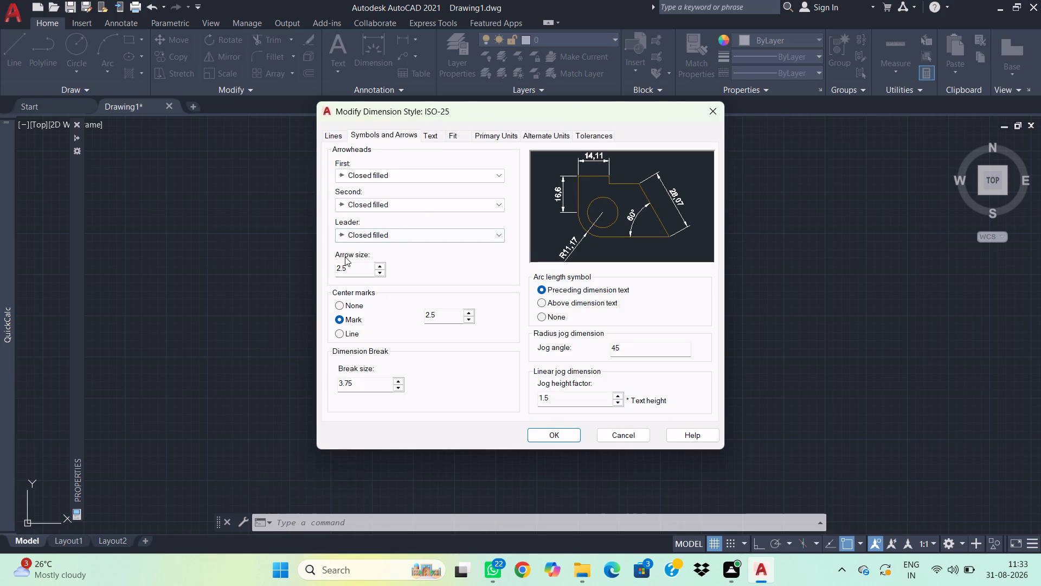
double_click(345, 264)
key(5)
key(Return)
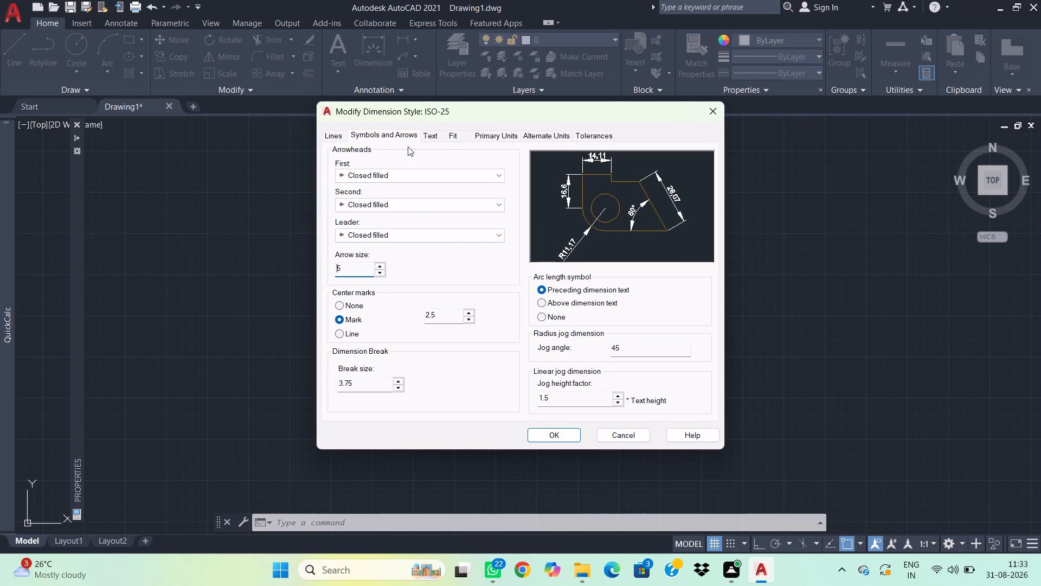
click(426, 132)
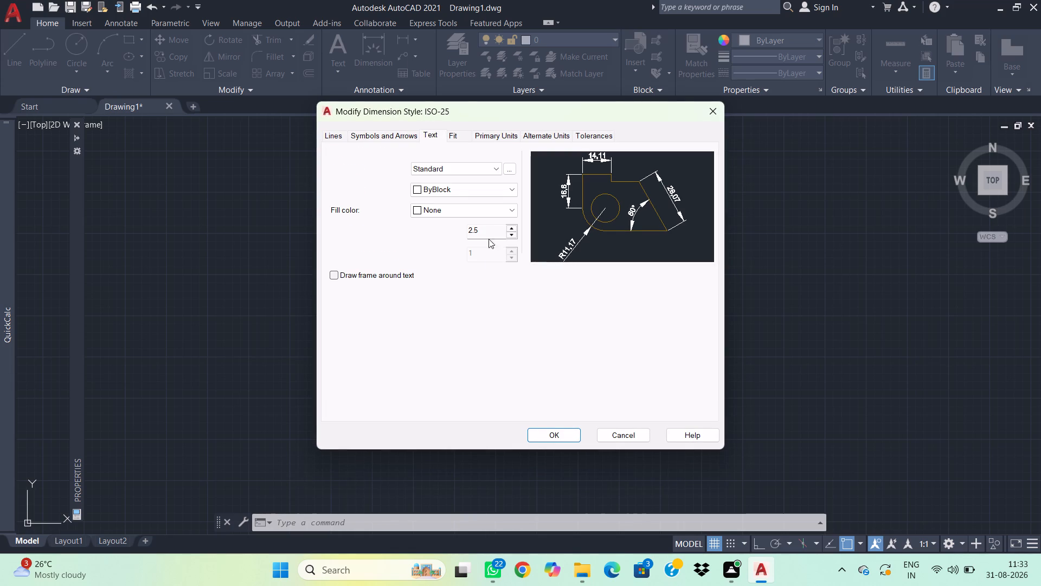
double_click(488, 231)
key(5)
key(Return)
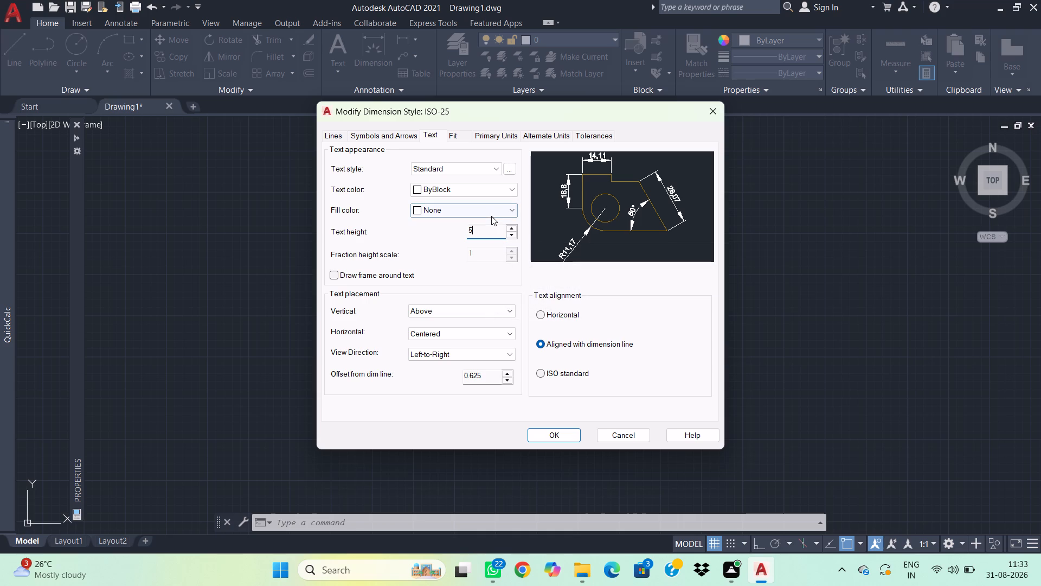
Set the ISO-25 style's linear dimension precision to 0, then make the style current and close the Dimension Style Manager.
click(503, 137)
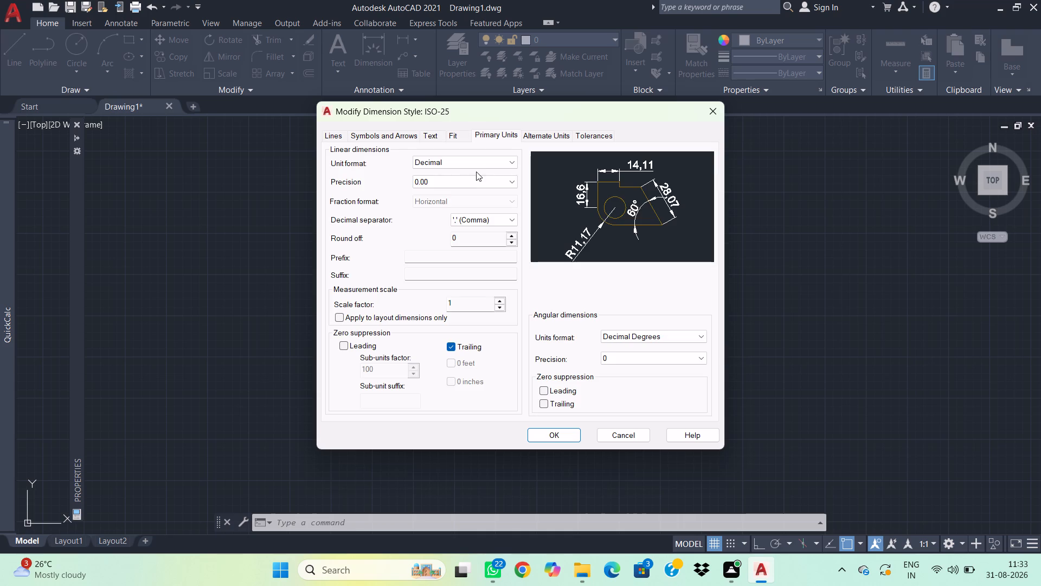
click(475, 182)
click(474, 200)
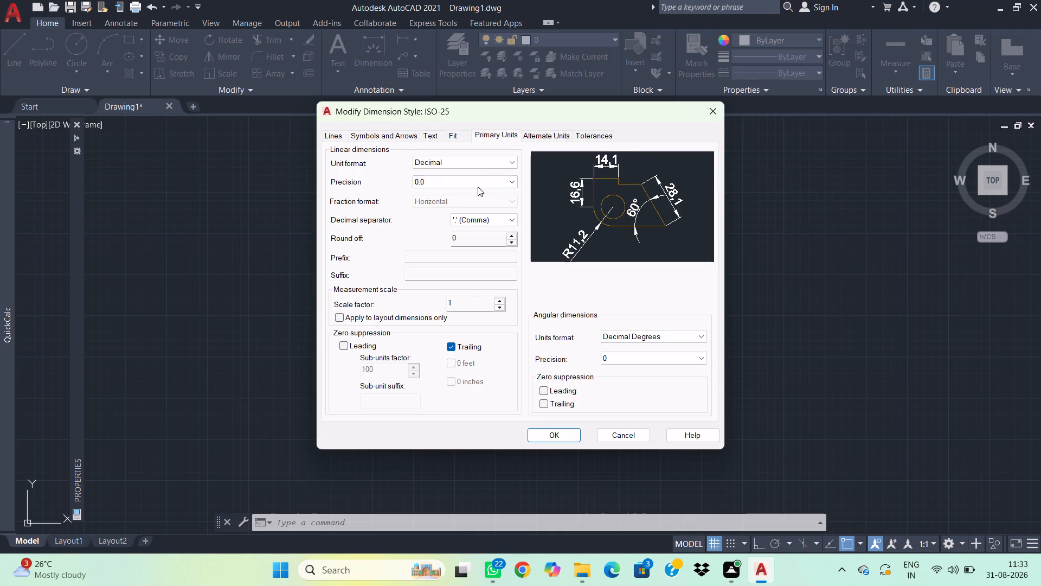
click(478, 185)
click(473, 196)
click(560, 437)
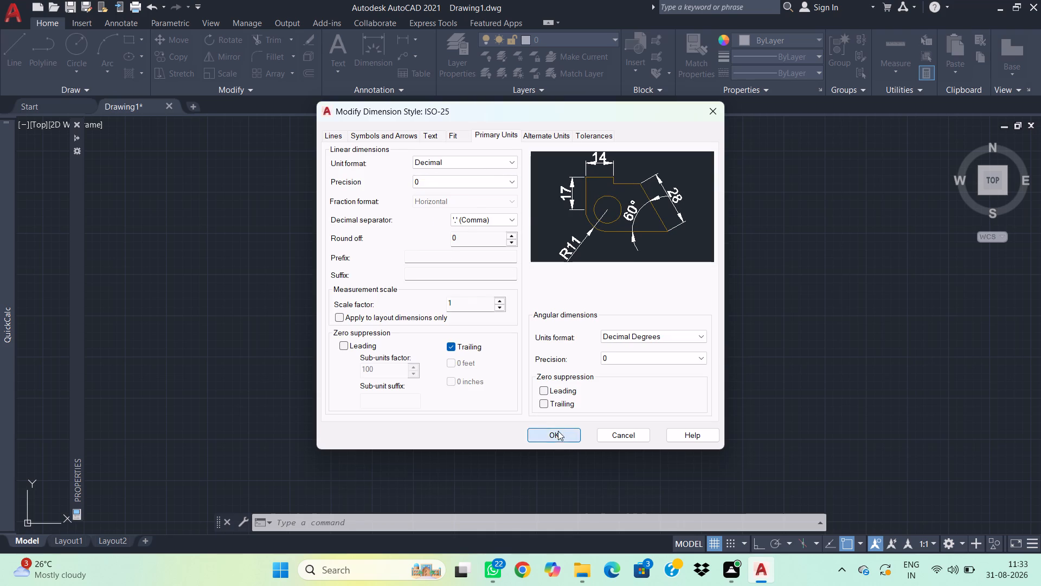
click(648, 216)
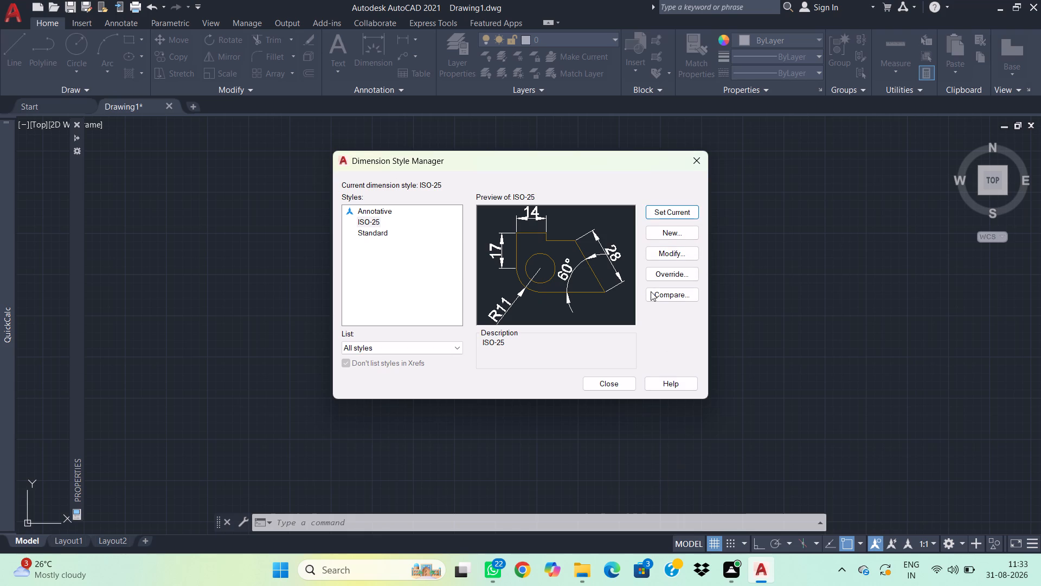
click(631, 386)
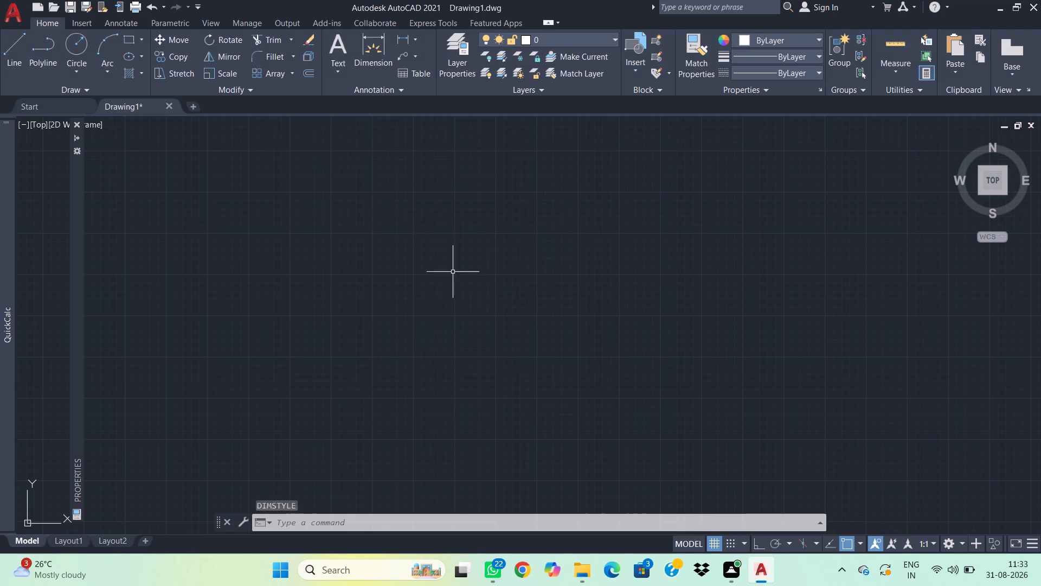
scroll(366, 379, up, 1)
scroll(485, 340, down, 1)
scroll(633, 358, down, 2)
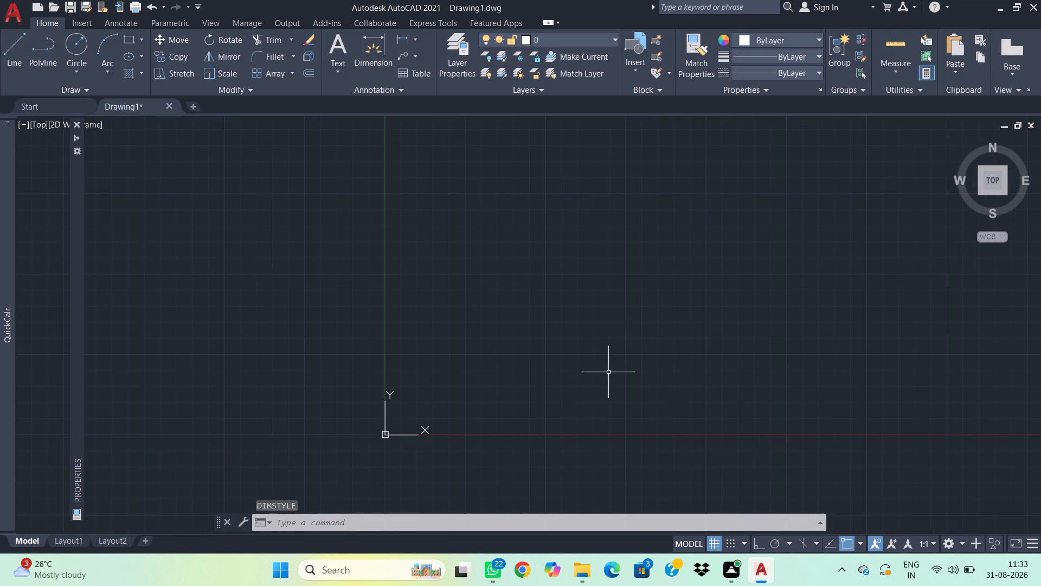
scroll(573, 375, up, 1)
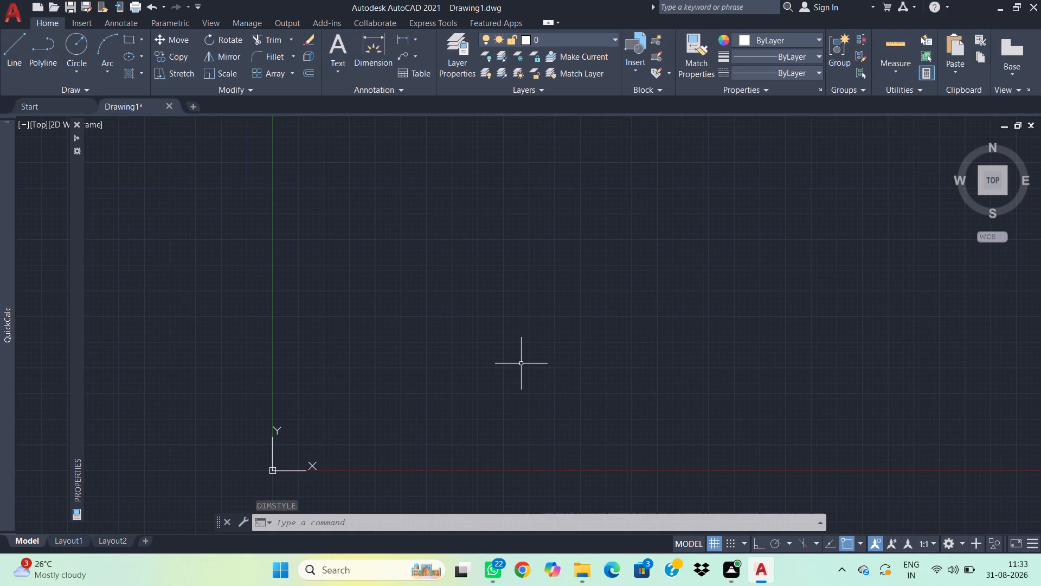
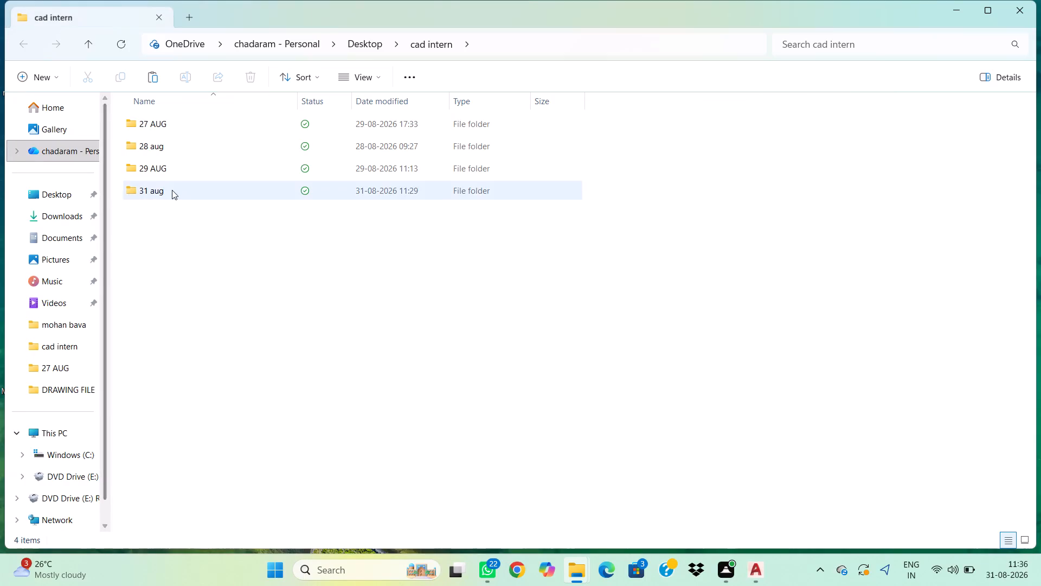
Open the first mechanical practice drawing PDF from the reference files folder in 31 aug and rotate it upright to view the part.
double_click(172, 190)
double_click(204, 149)
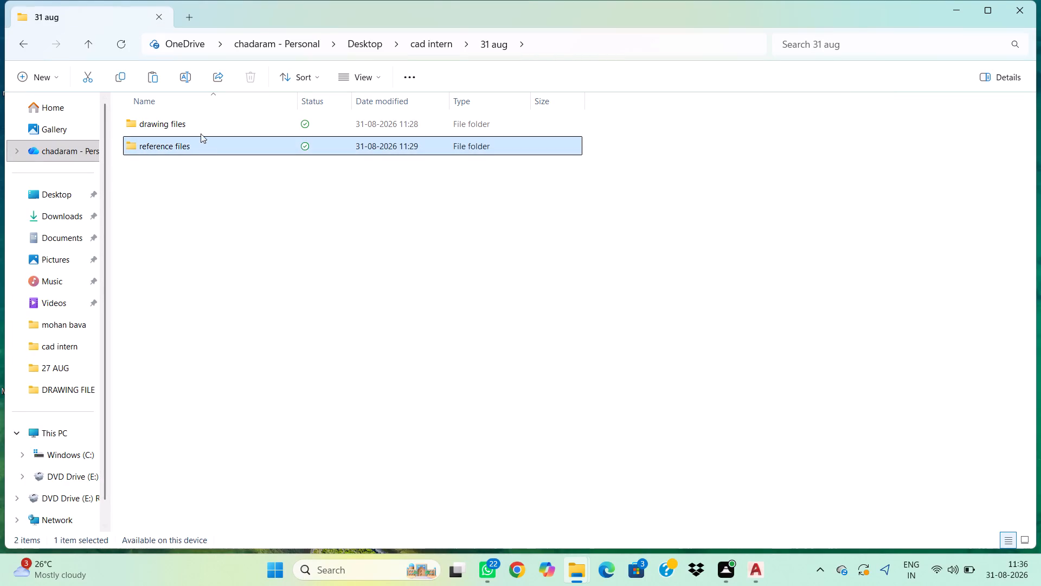
double_click(201, 120)
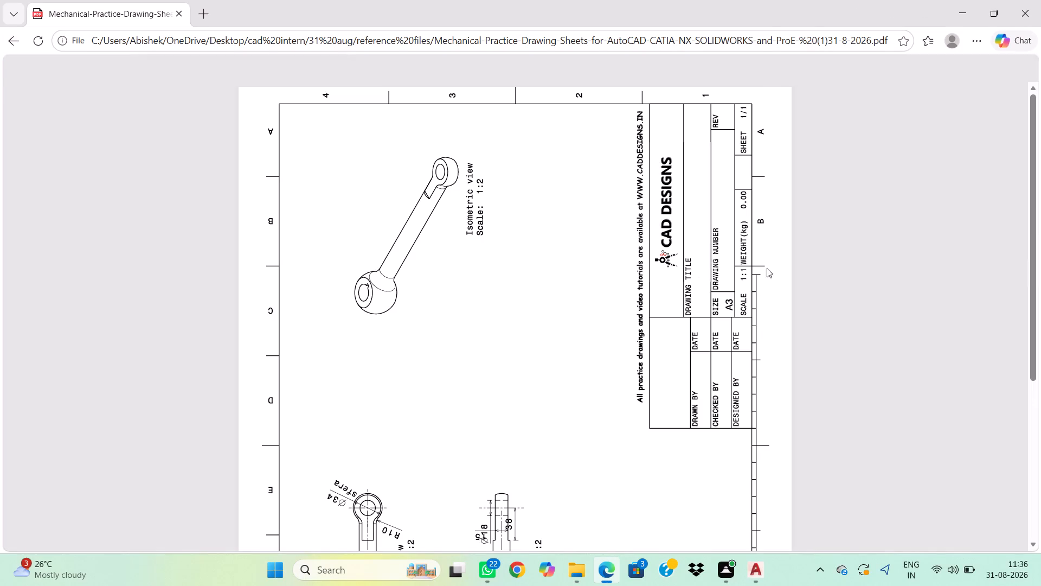
click(580, 65)
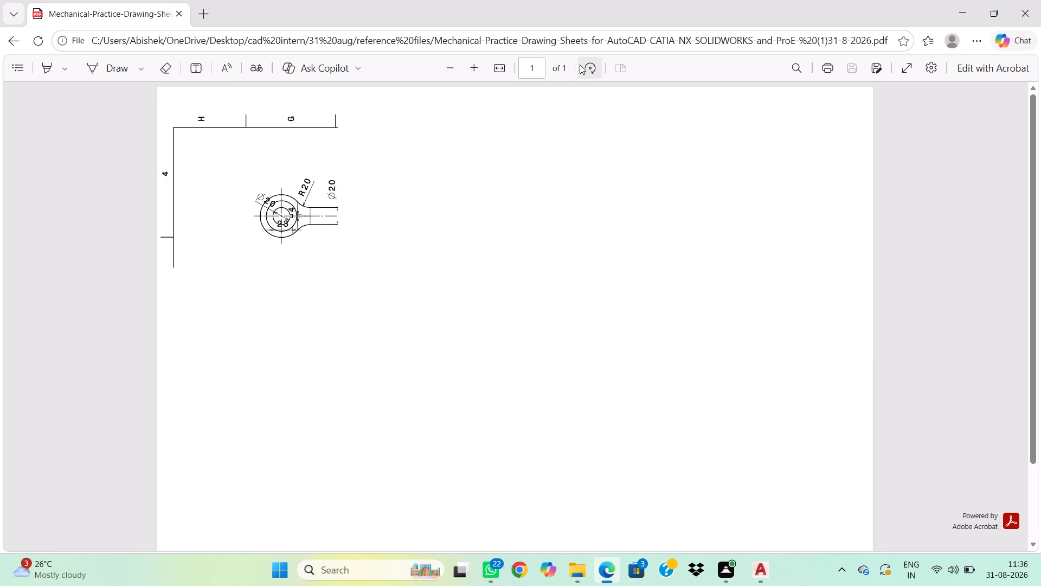
scroll(545, 184, up, 1)
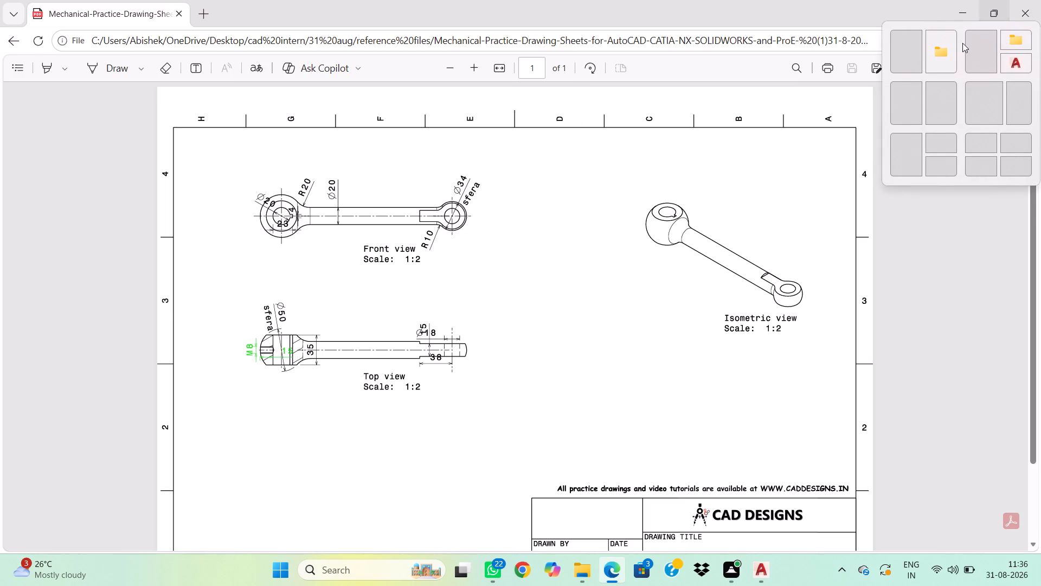
click(971, 0)
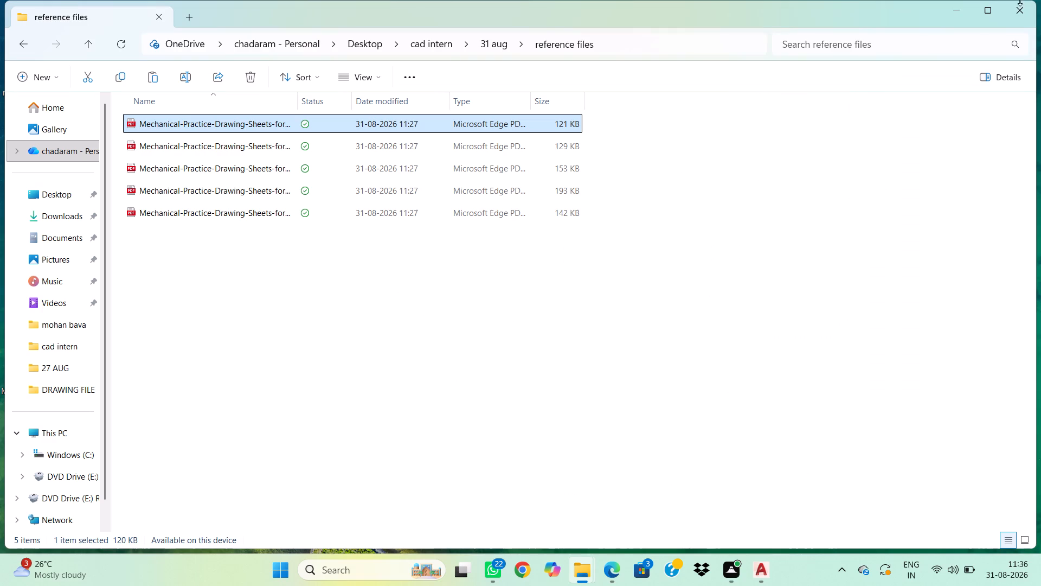
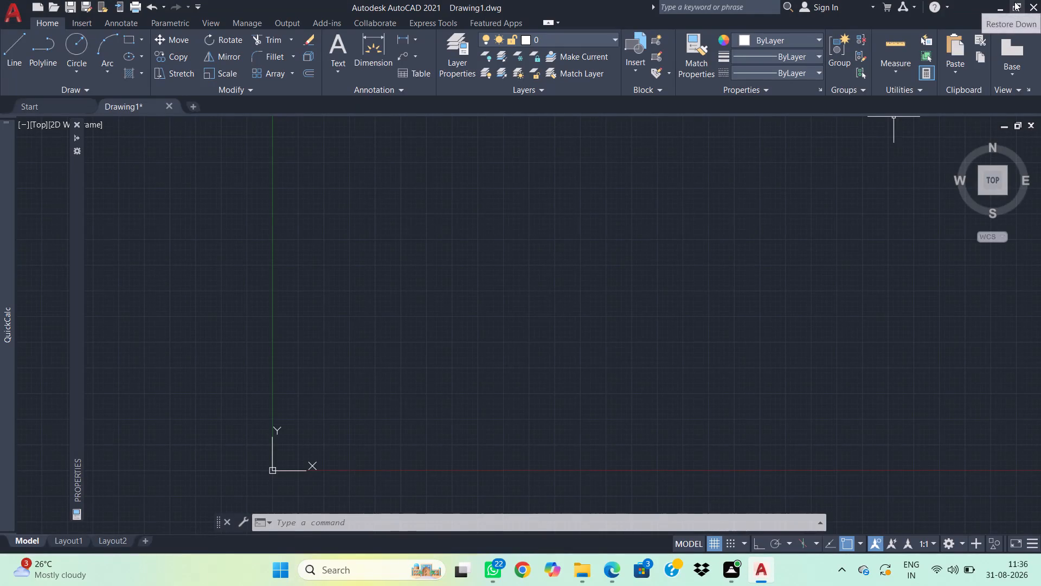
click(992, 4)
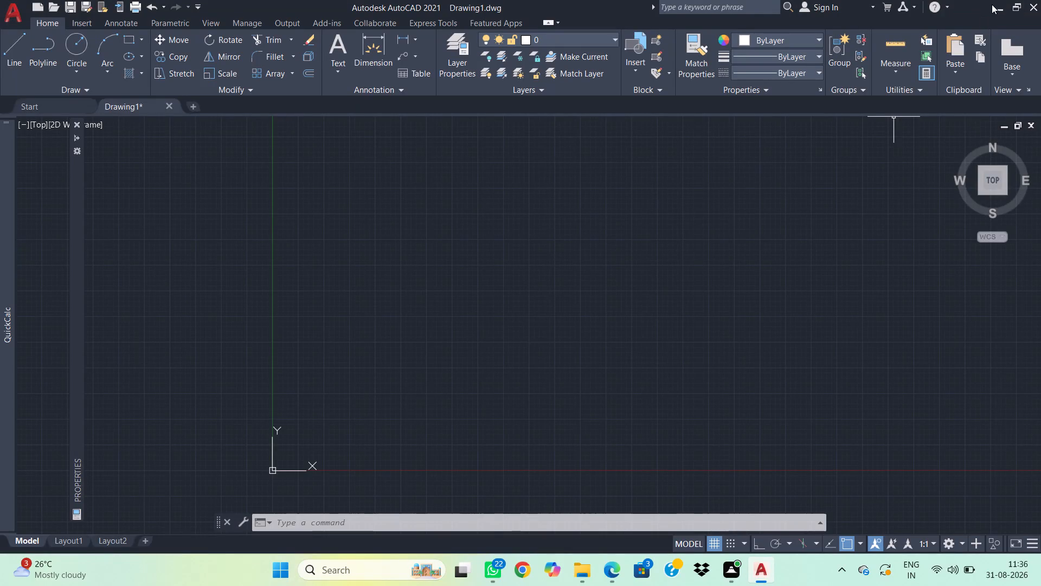
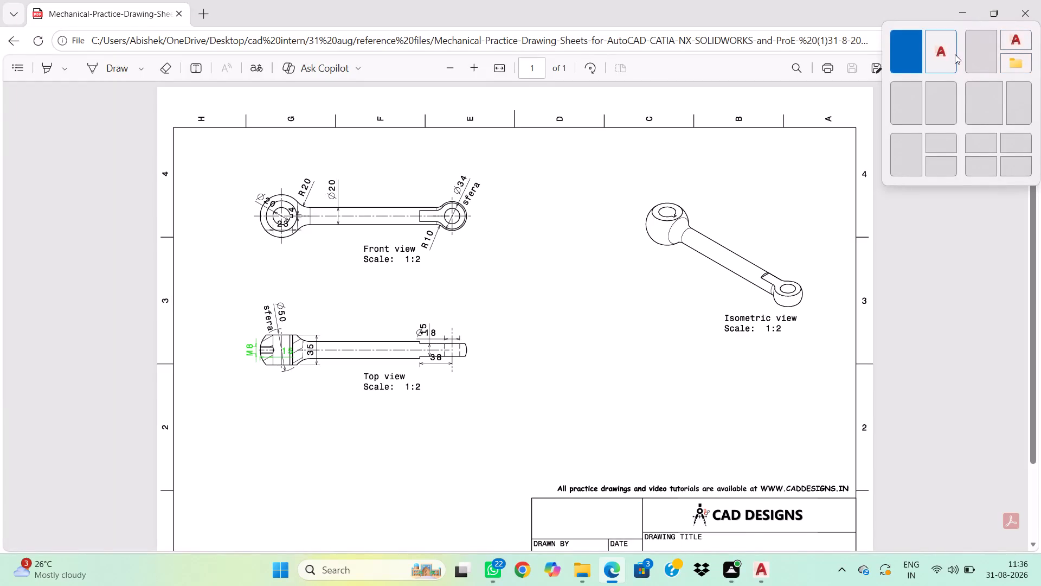
Arrange the reference PDF and the AutoCAD drawing side by side, giving the AutoCAD window about two thirds of the width.
click(954, 53)
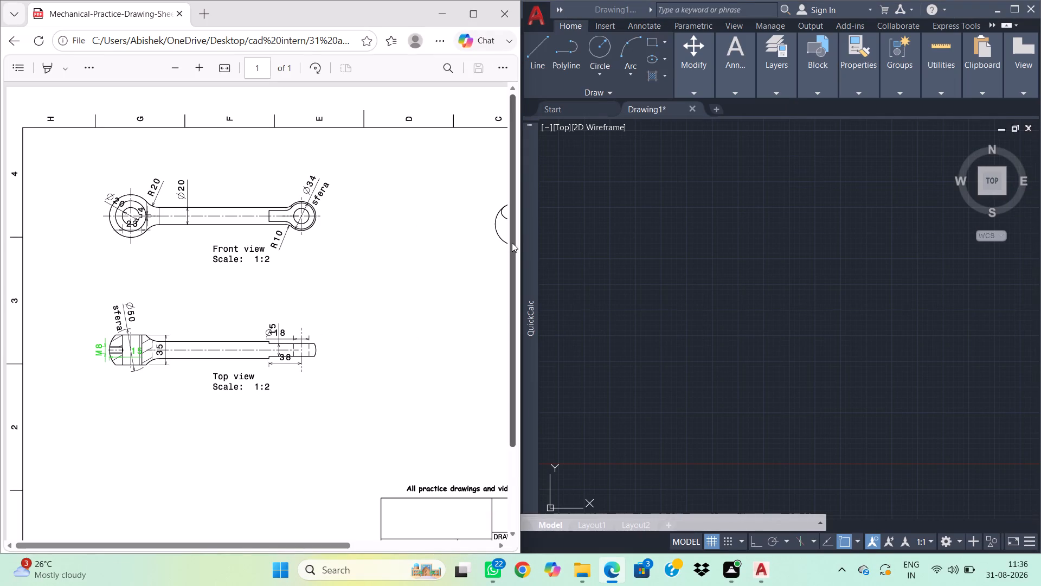
drag(522, 220, 320, 216)
Examine the rod's front and top views and their dimensions in the reference PDF.
scroll(234, 242, up, 3)
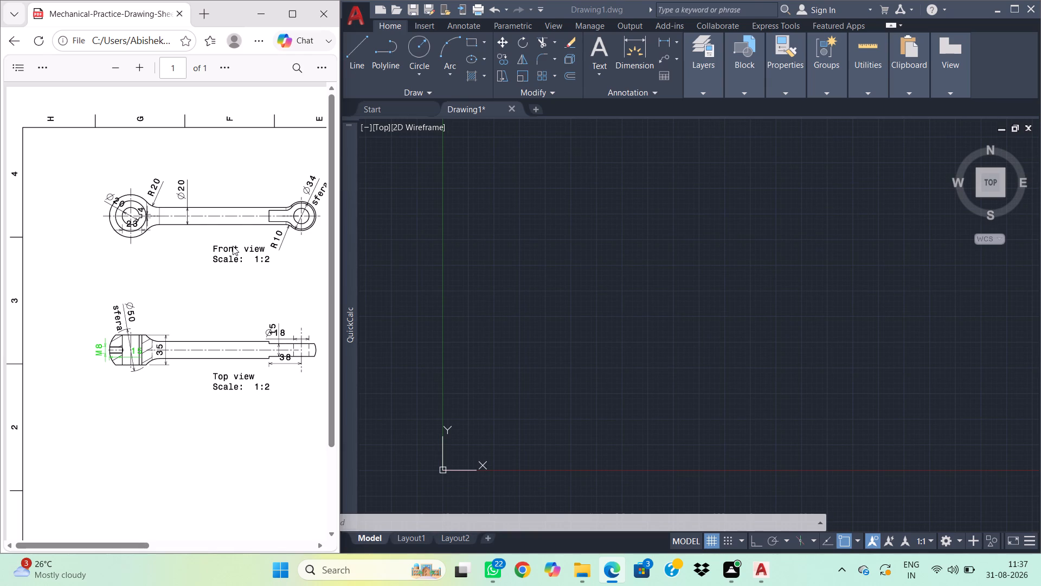
click(138, 65)
click(138, 65)
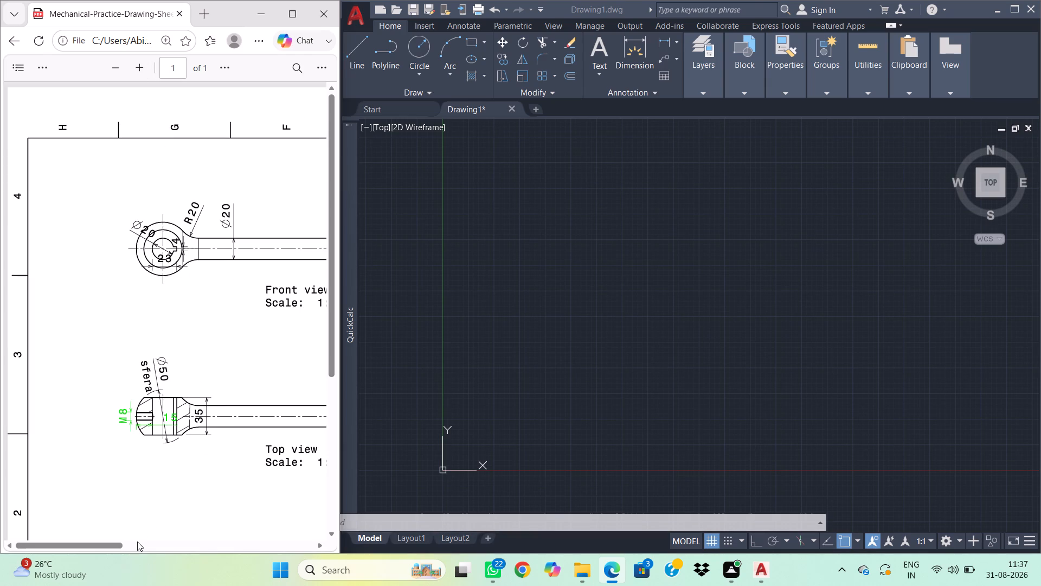
drag(131, 548, 115, 539)
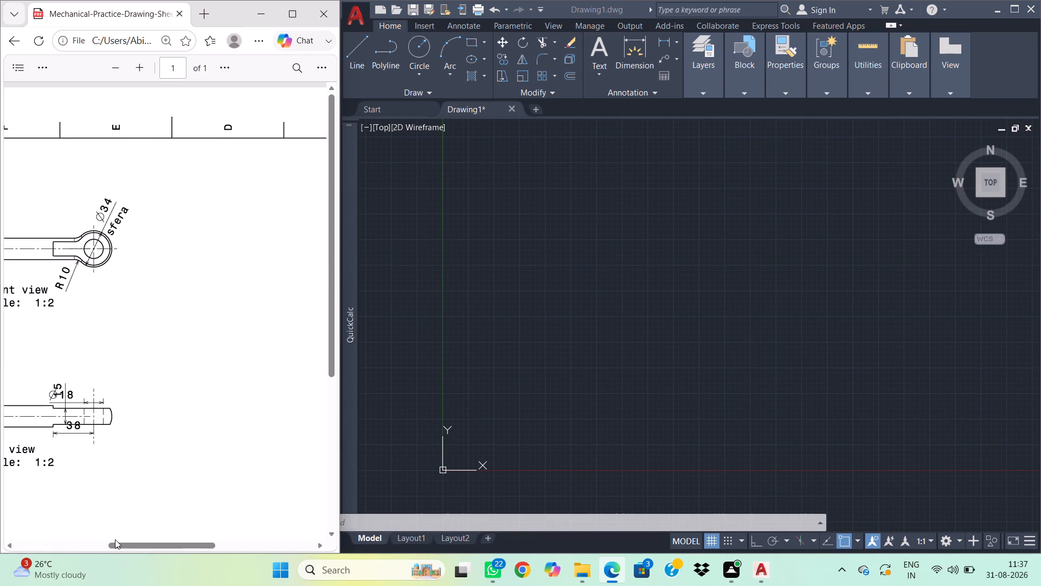
drag(115, 539, 112, 541)
drag(112, 543, 104, 542)
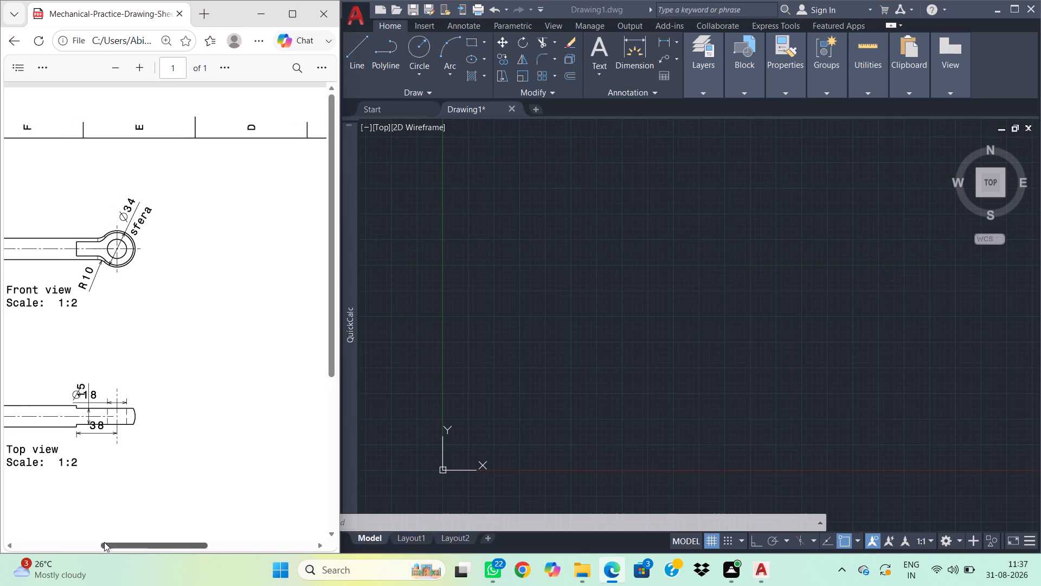
drag(104, 542, 66, 529)
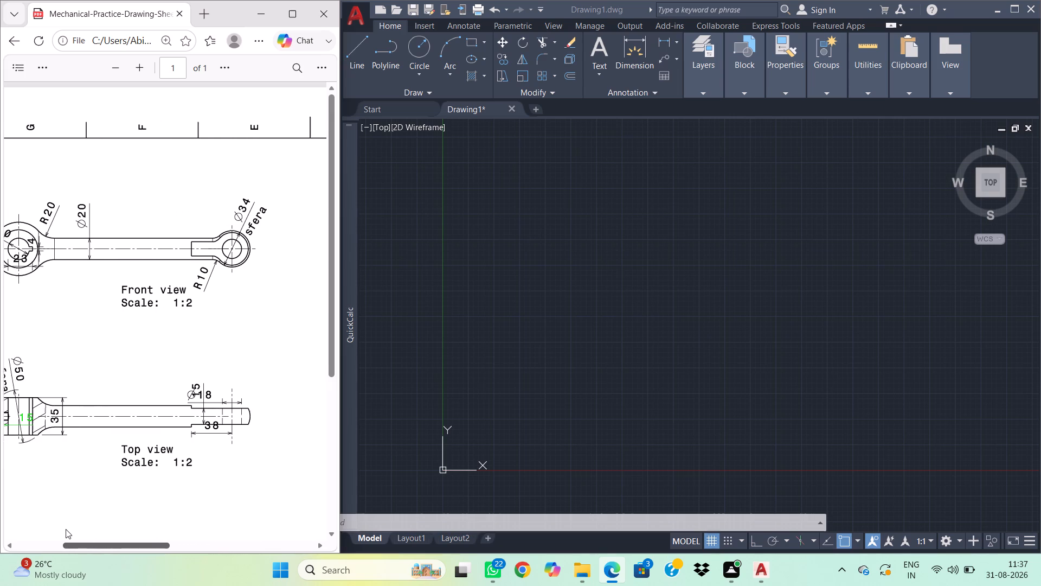
drag(66, 529, 59, 527)
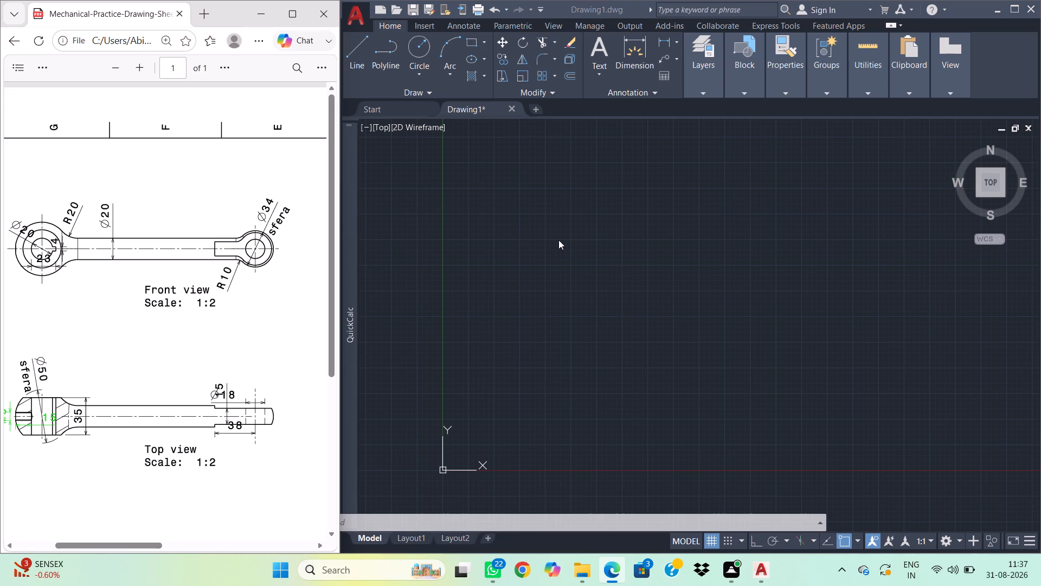
Draw a circle with a 20 mm diameter in the empty AutoCAD drawing for the bore of the rod's large end.
click(671, 263)
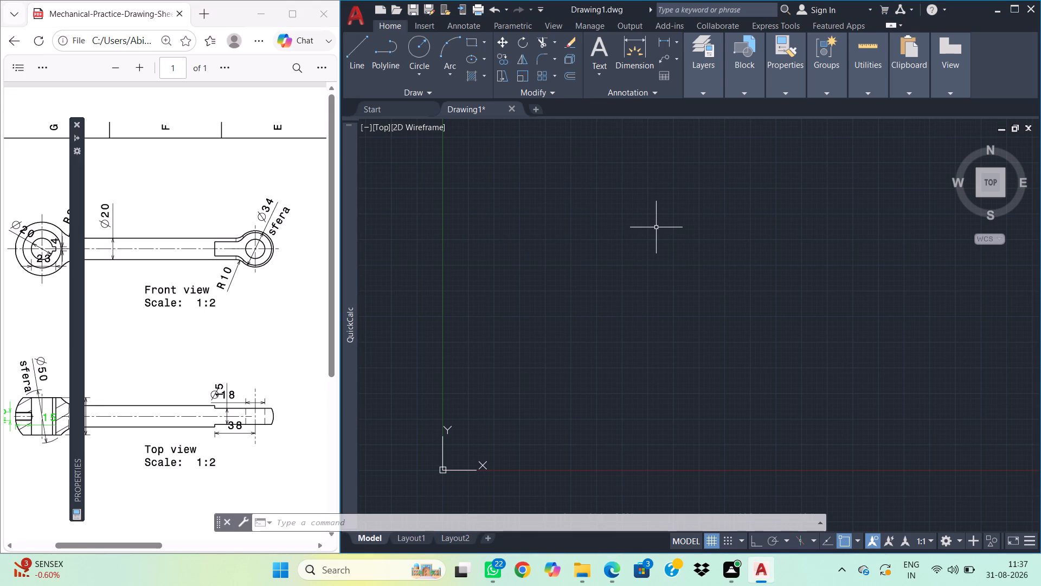
text(c)
key(space)
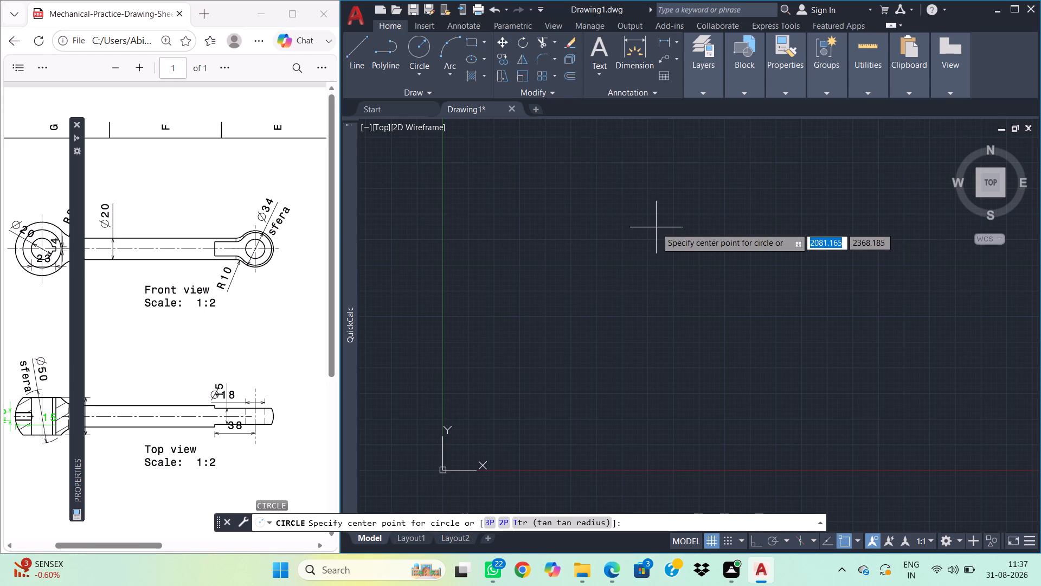
click(762, 281)
text(d)
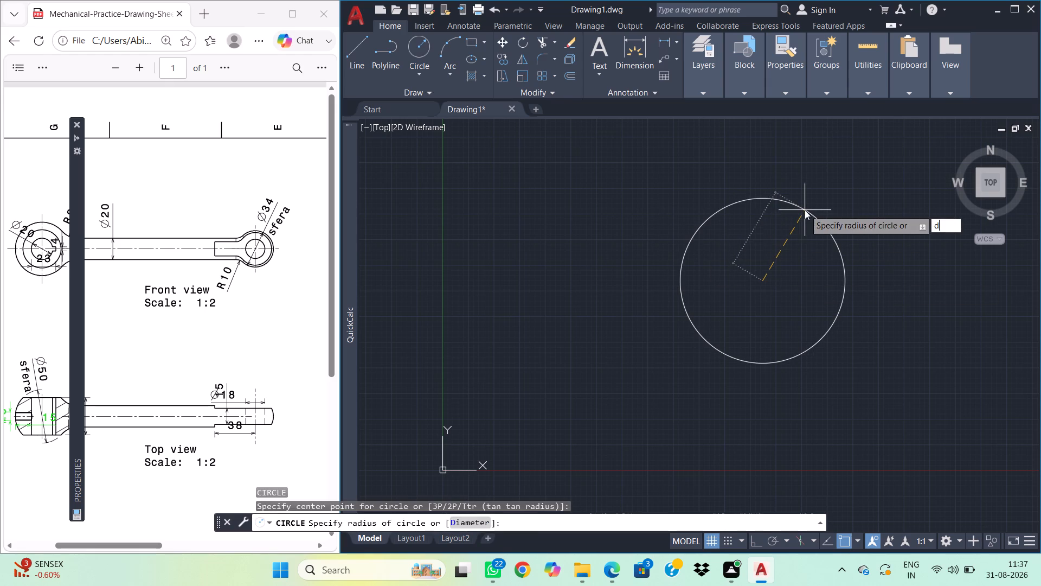
key(space)
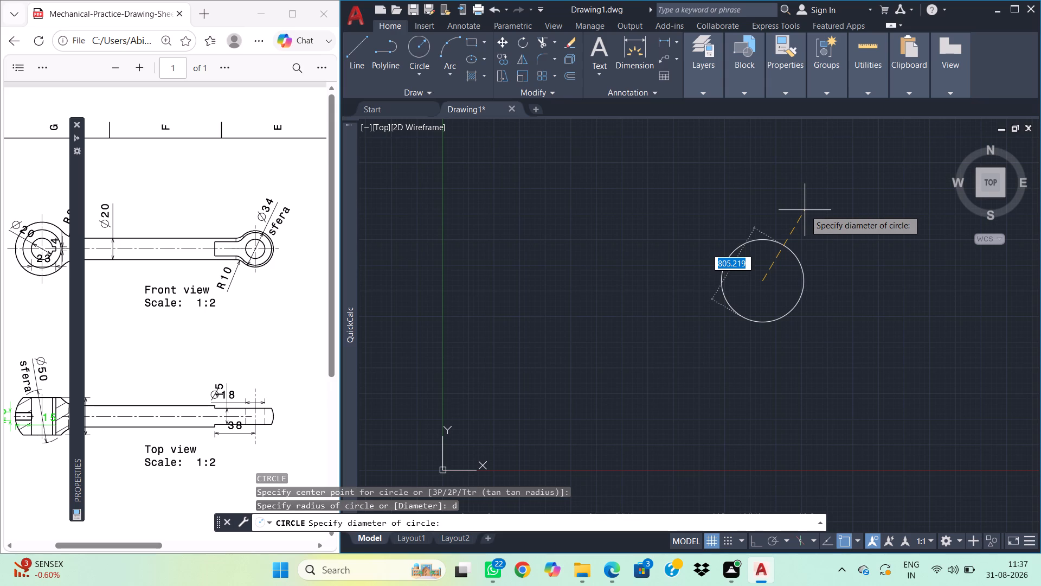
text(20)
key(Return)
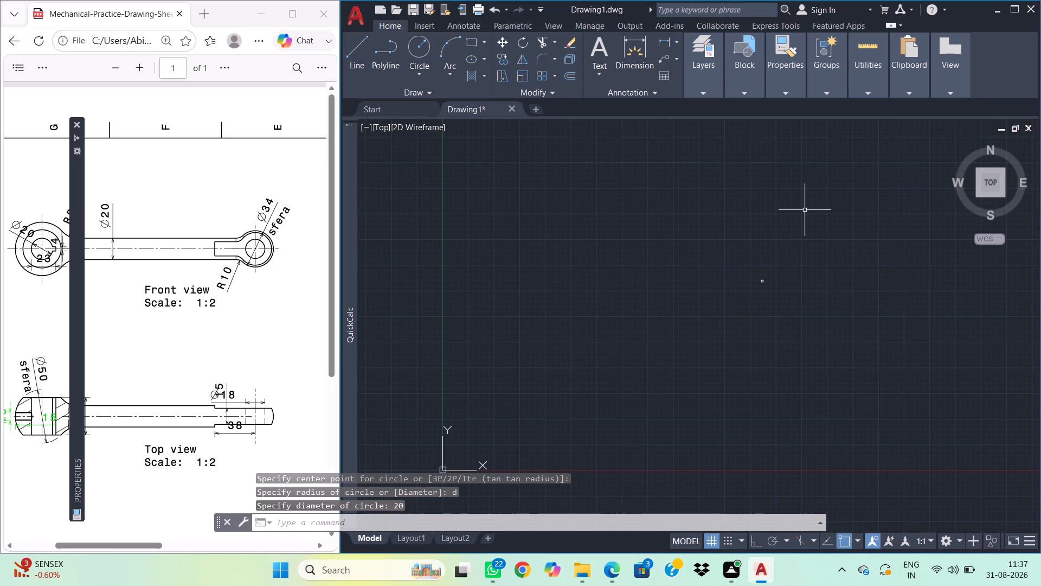
Compare the new circle with the reference PDF and examine the bore and keyway dimensions at the front view's large end.
scroll(766, 274, up, 5)
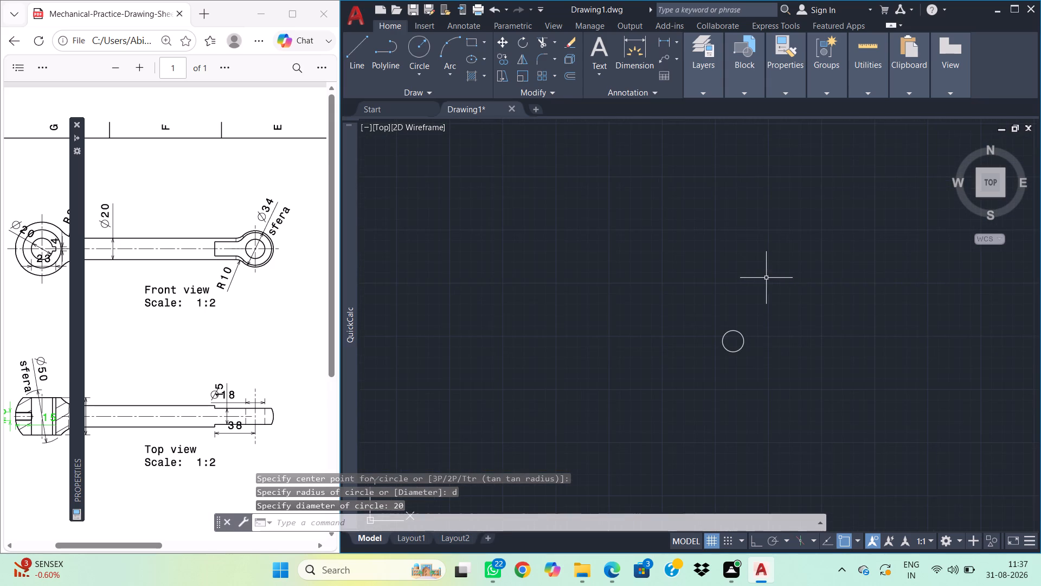
scroll(772, 347, up, 2)
scroll(579, 355, up, 2)
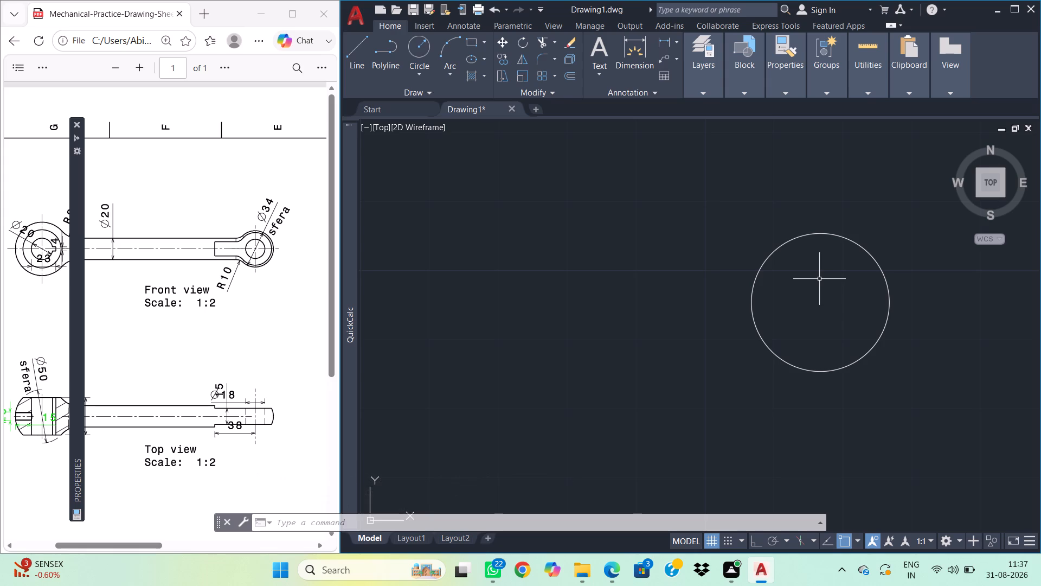
scroll(819, 279, down, 2)
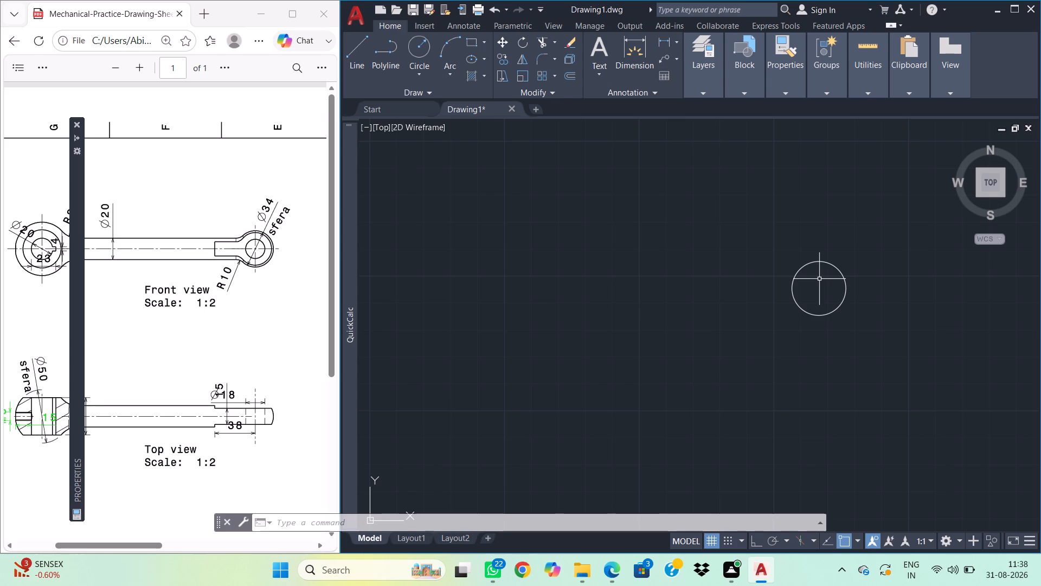
scroll(27, 264, up, 2)
click(144, 69)
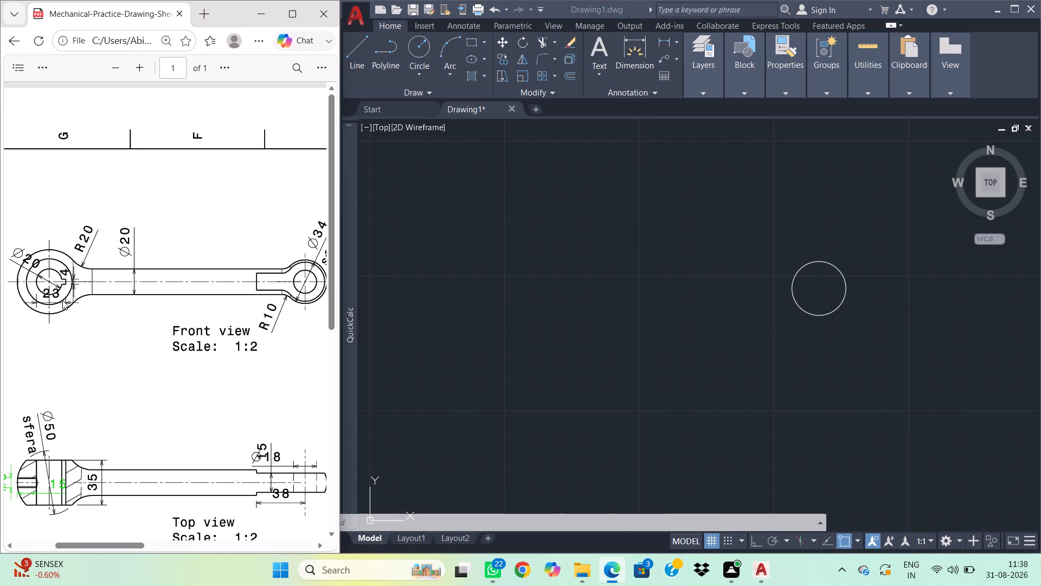
scroll(62, 301, up, 1)
scroll(9, 266, up, 1)
scroll(772, 234, up, 2)
scroll(833, 304, down, 2)
middle_drag(913, 288, 891, 294)
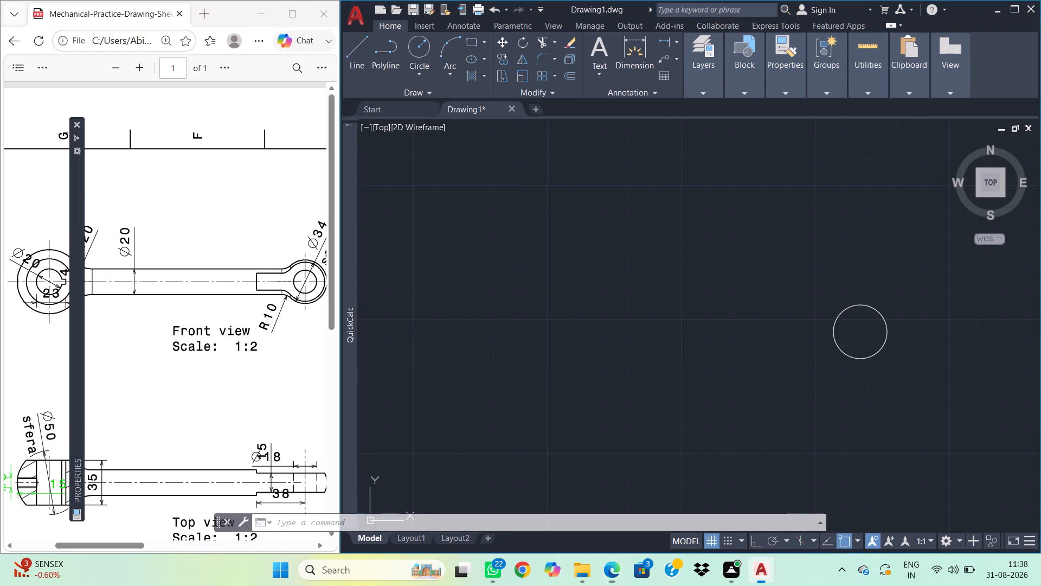
middle_drag(891, 294, 813, 301)
middle_drag(858, 267, 649, 270)
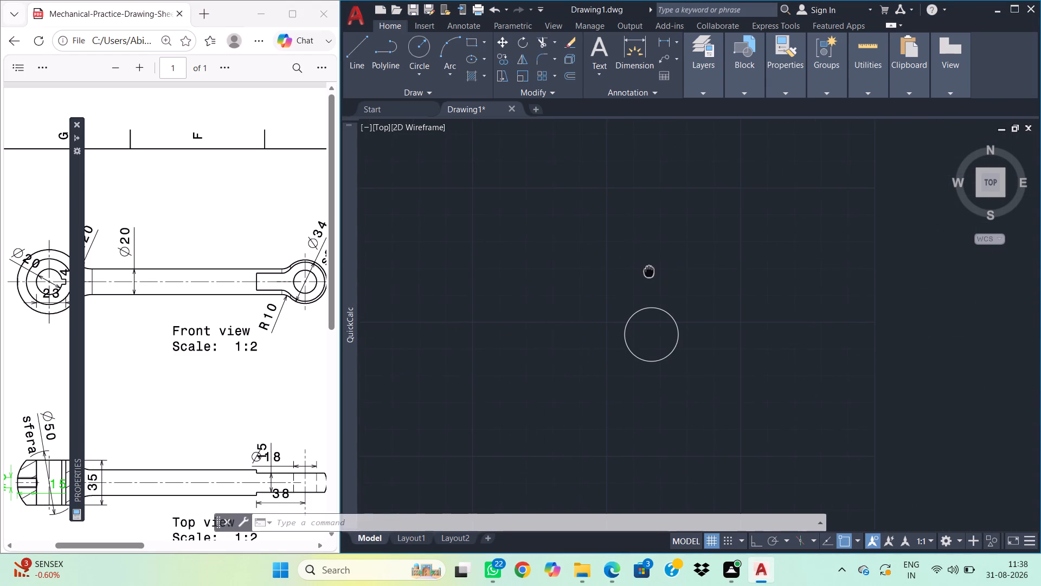
scroll(55, 305, up, 1)
click(74, 141)
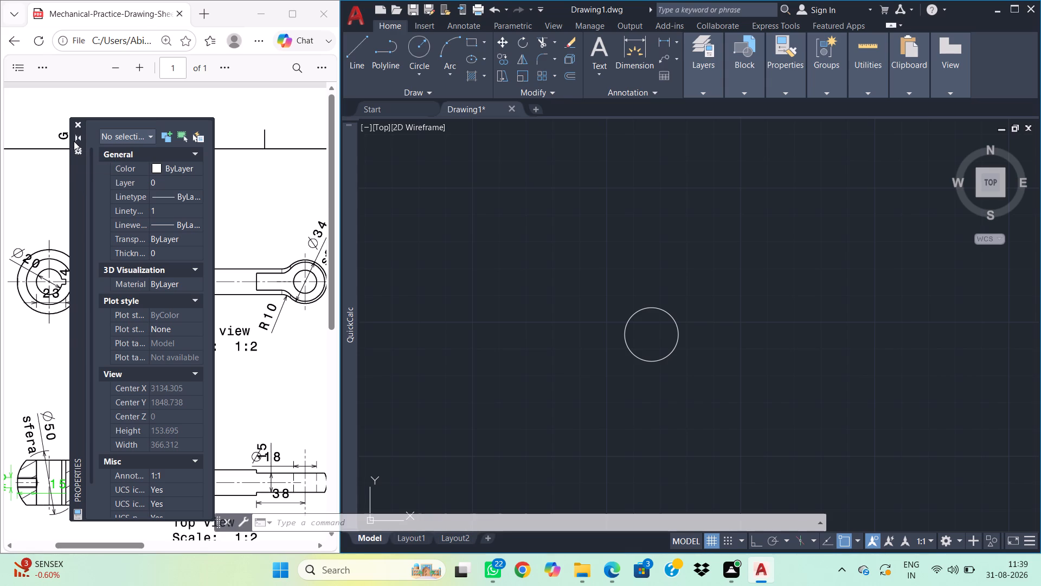
click(76, 141)
scroll(621, 305, up, 1)
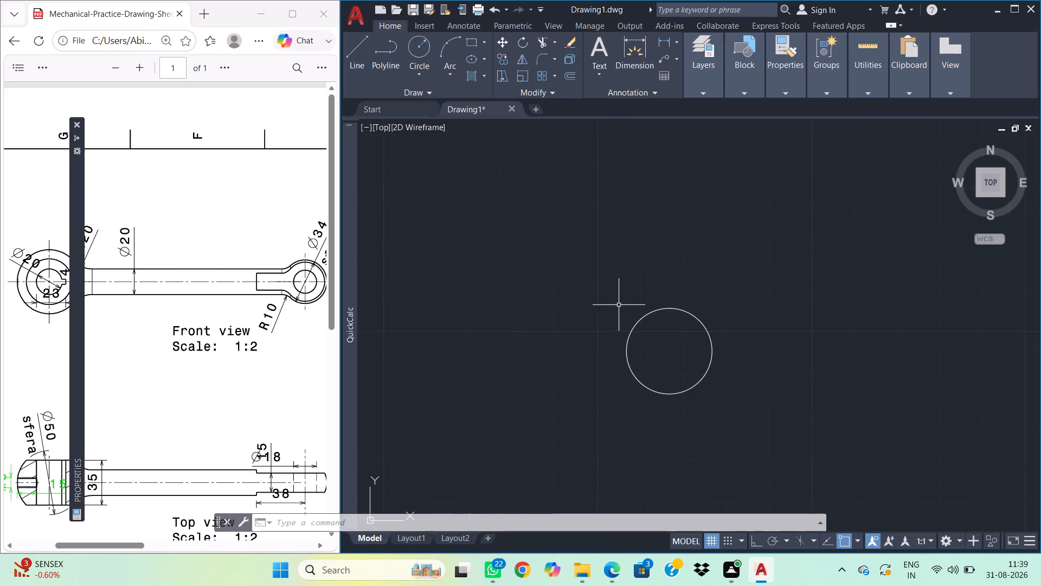
middle_drag(156, 285, 189, 269)
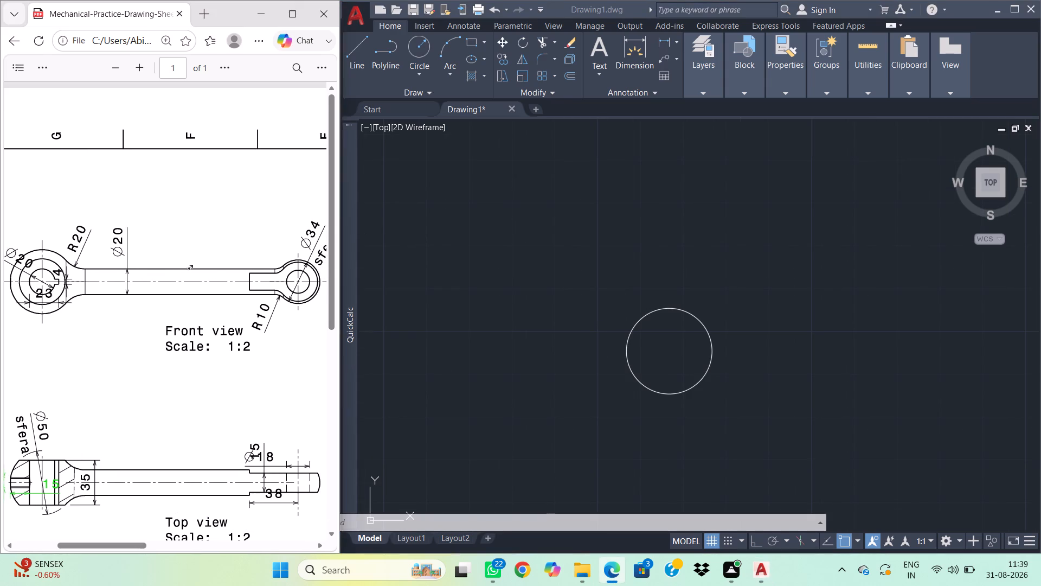
middle_drag(189, 269, 149, 259)
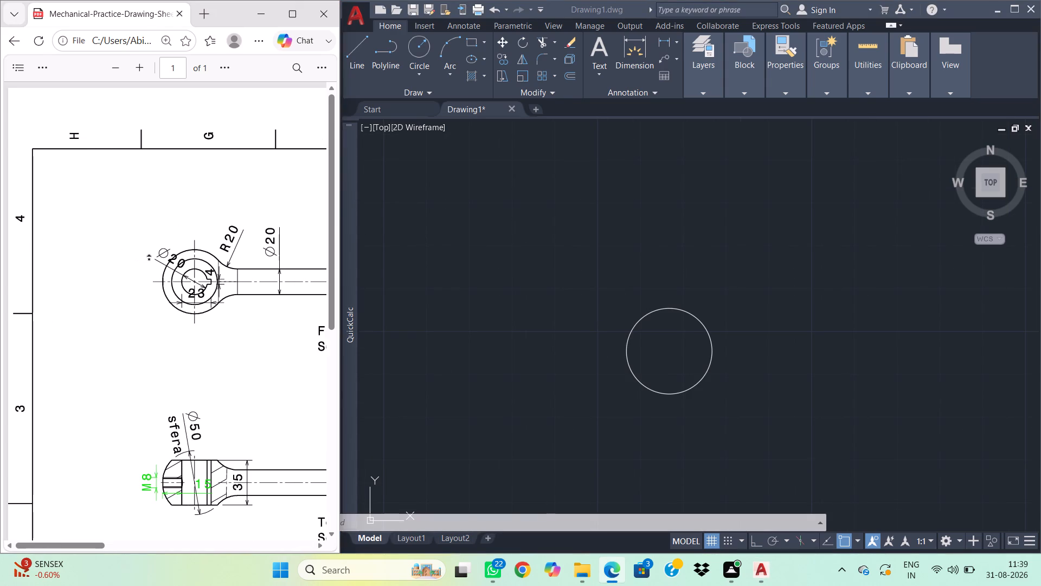
middle_drag(149, 259, 154, 262)
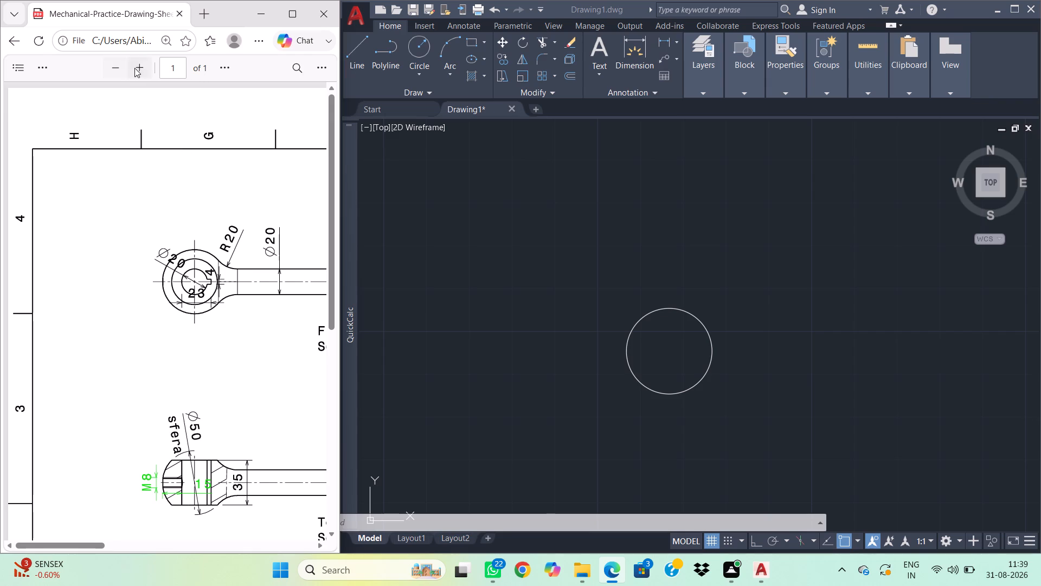
click(139, 68)
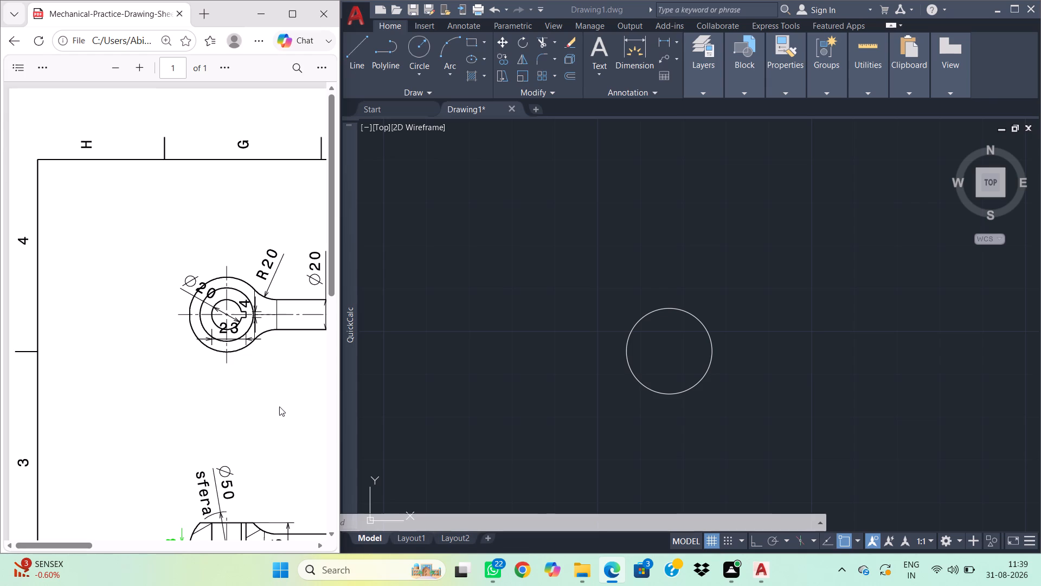
Draw a horizontal line across the full diameter of the 20 mm circle, from quadrant to quadrant.
text(l)
key(space)
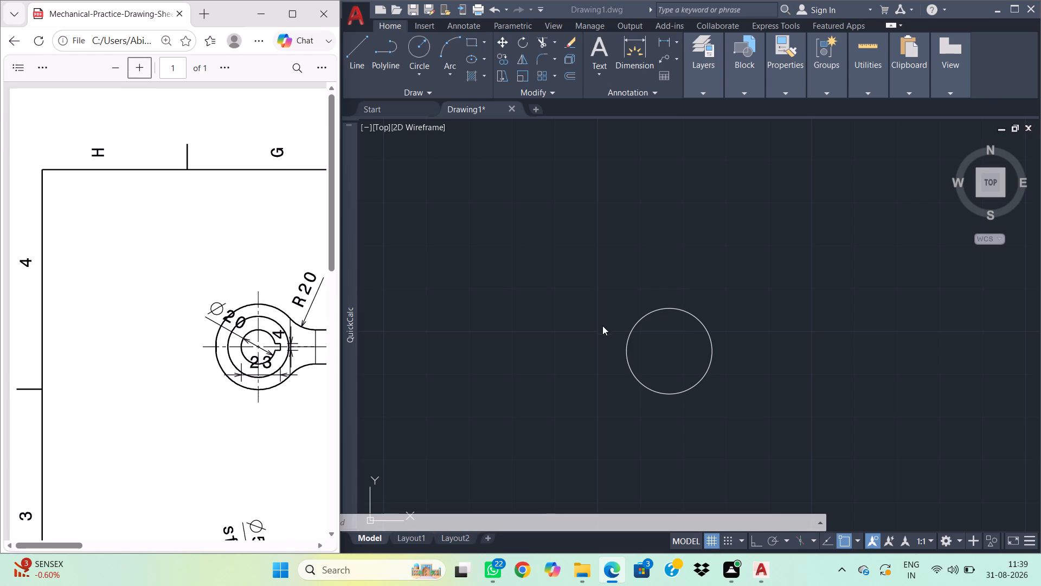
click(606, 321)
text(l)
key(space)
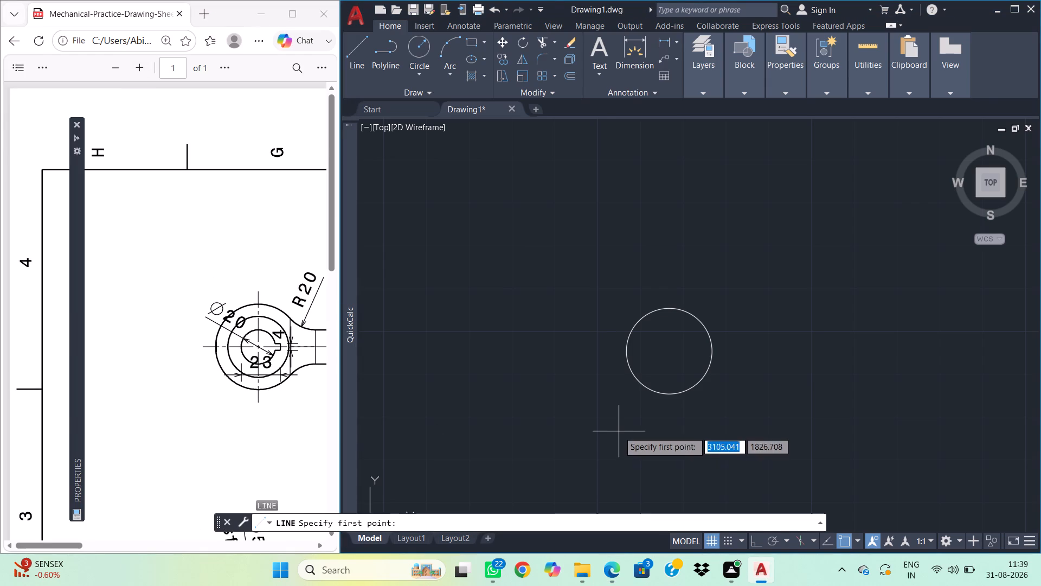
click(627, 349)
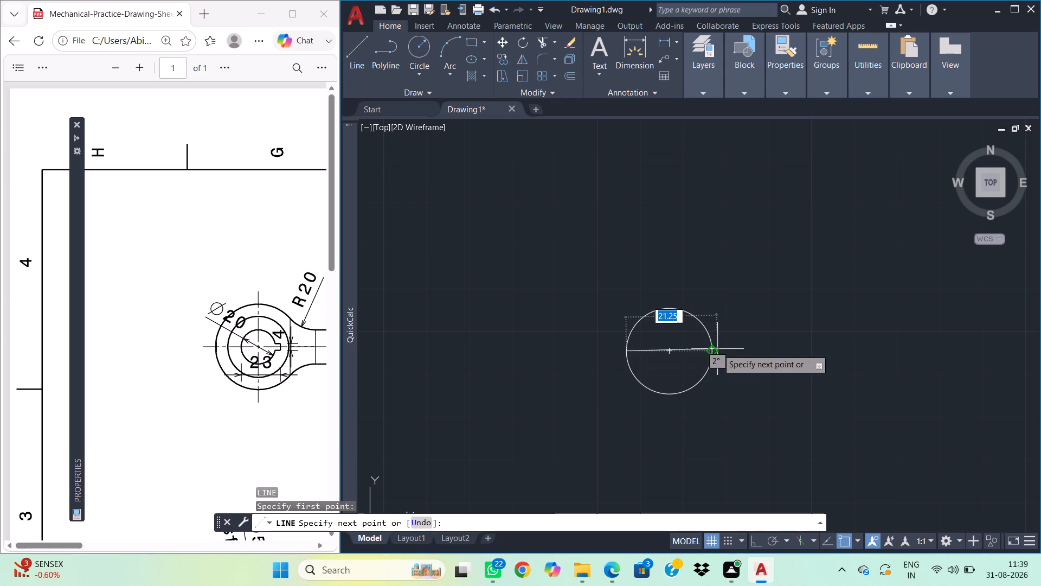
click(714, 351)
key(Escape)
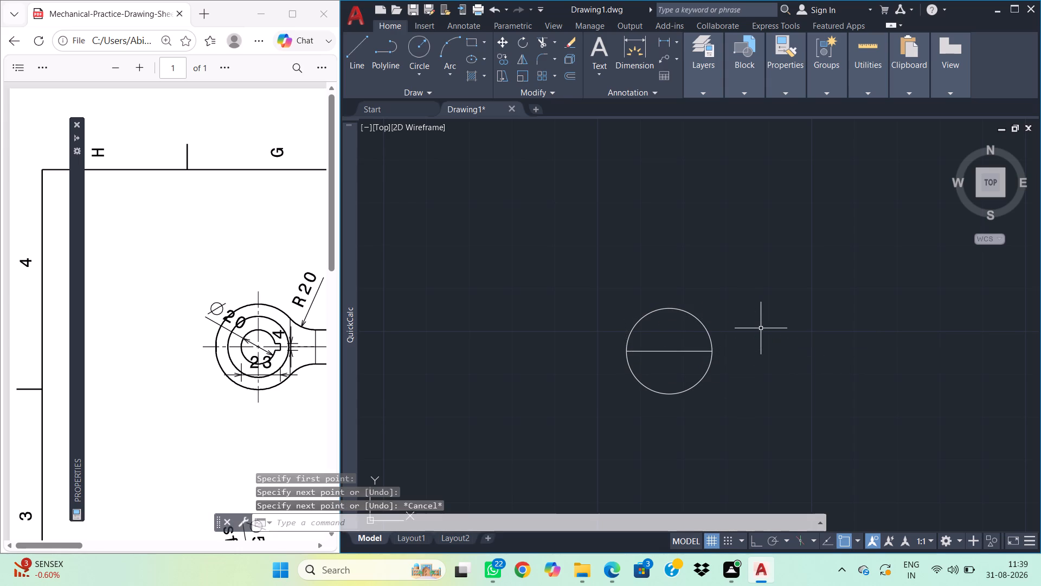
Offset the horizontal diameter line by 2 mm to both sides, above and below, with ortho mode on.
click(689, 360)
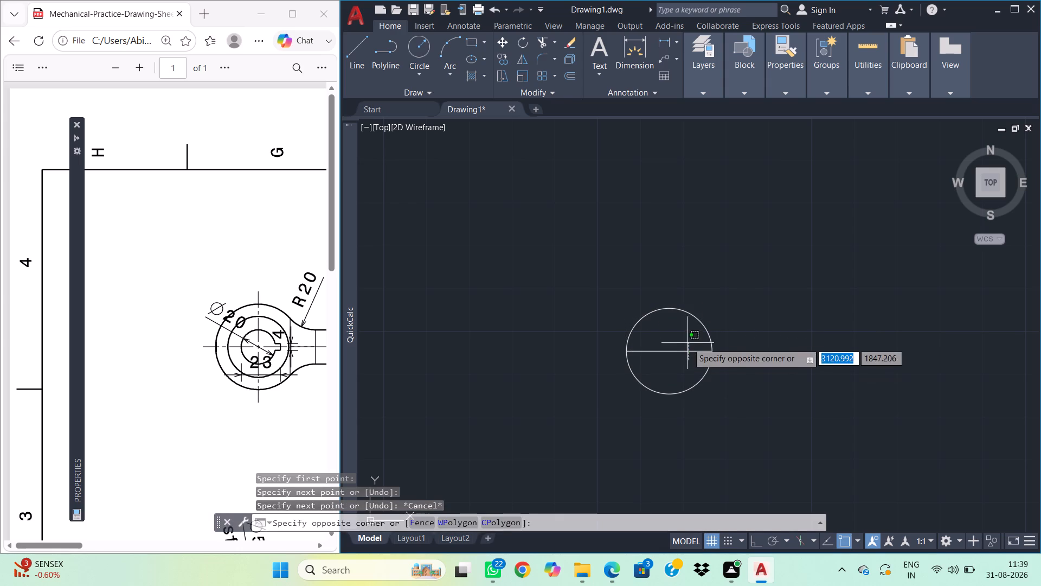
click(687, 339)
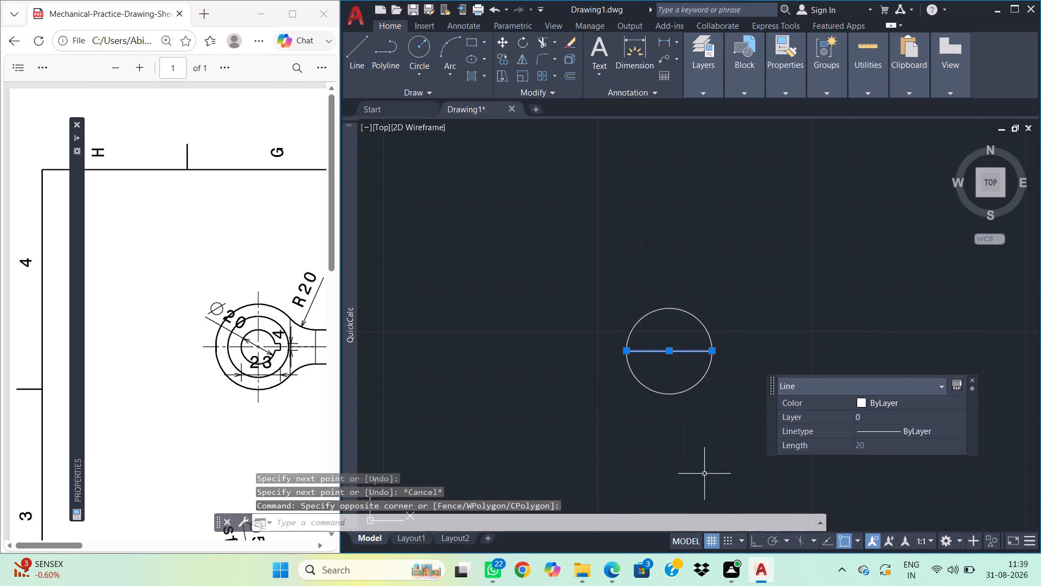
text(o)
key(space)
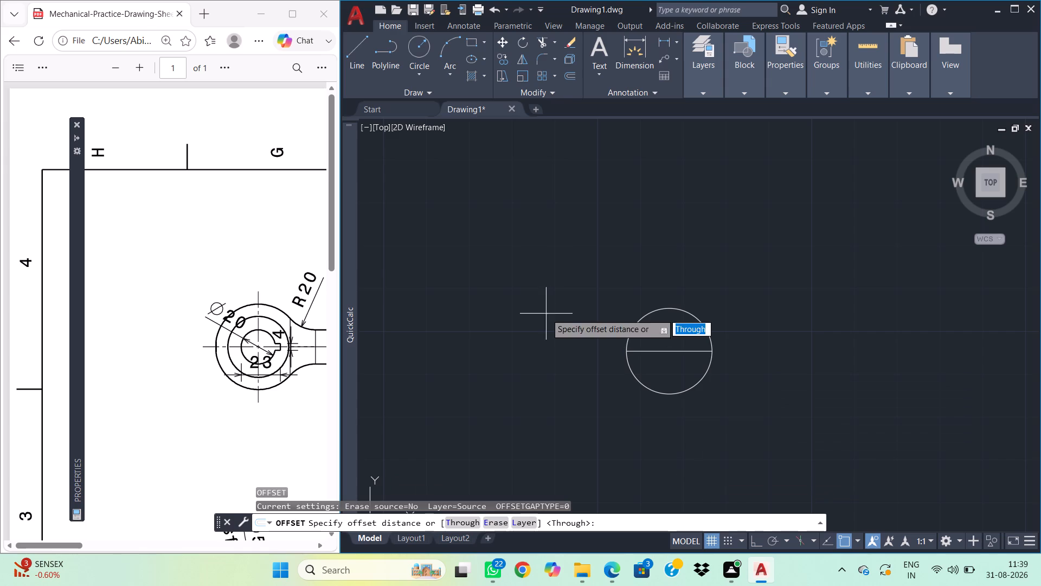
click(667, 348)
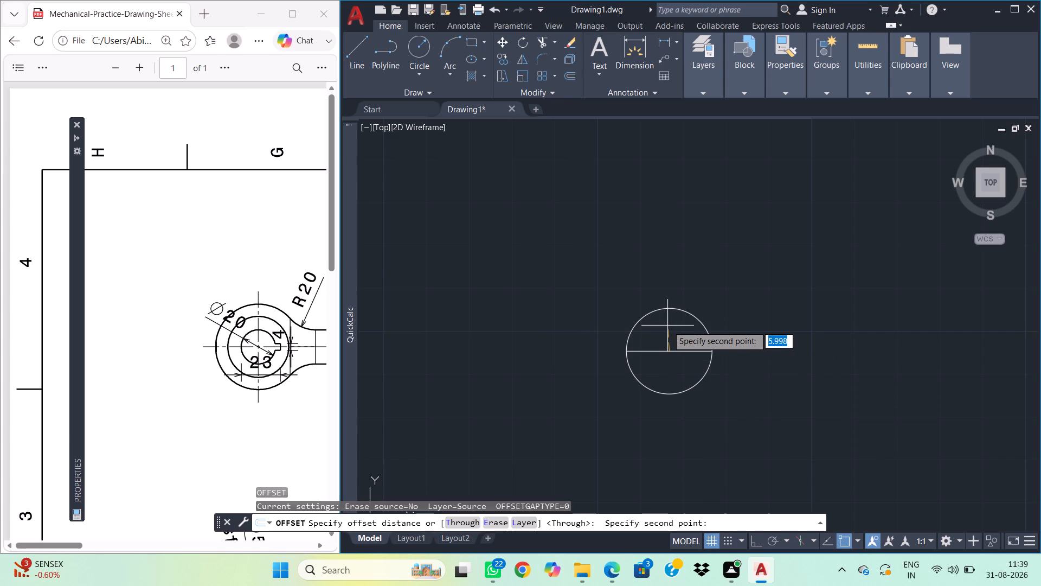
key(shift+F8)
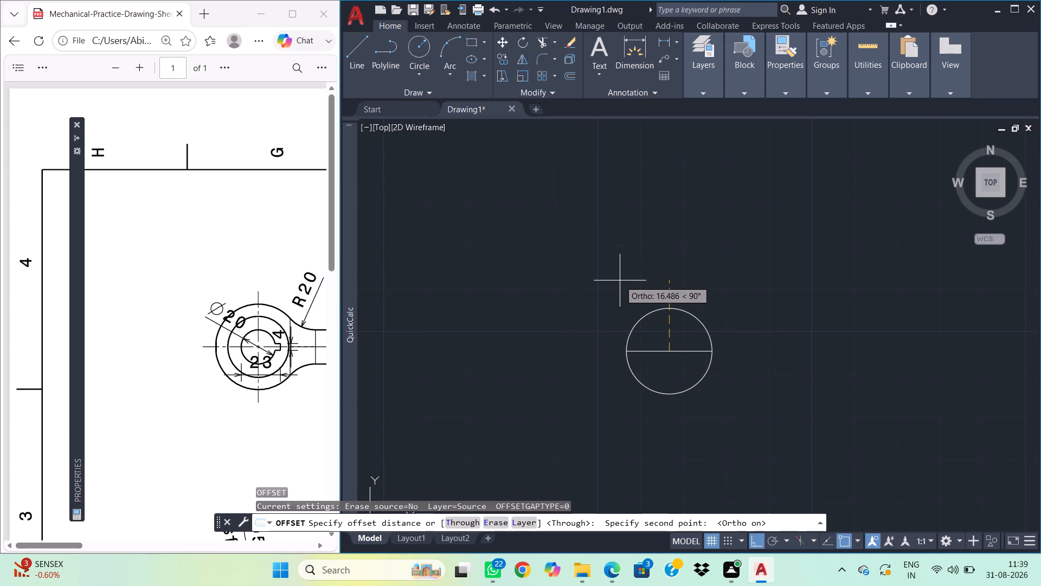
key(4)
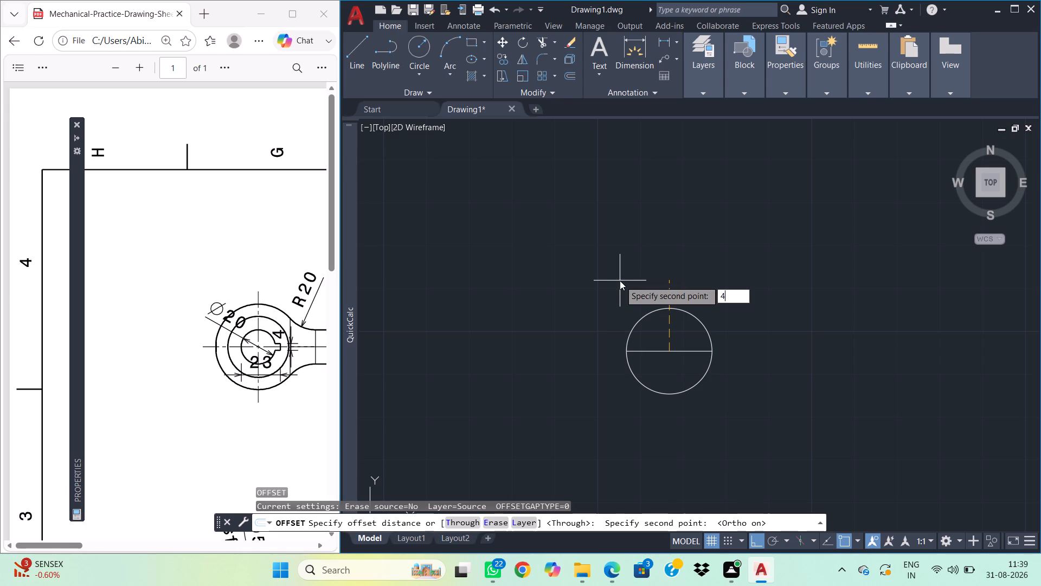
key(backslash)
key(BackSpace)
key(BackSpace)
key(BackSpace)
key(2)
key(Return)
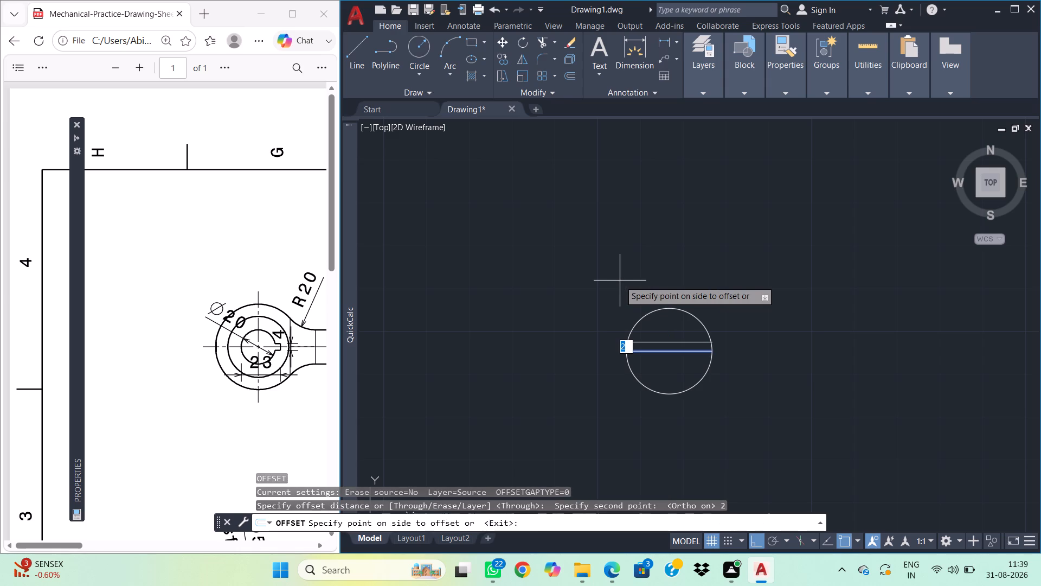
click(656, 277)
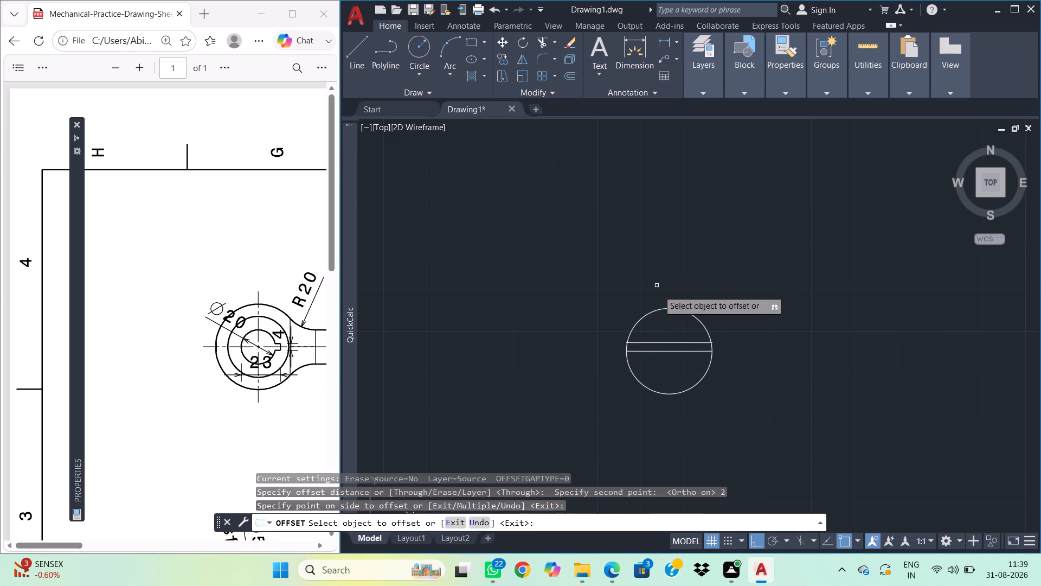
click(678, 351)
click(683, 369)
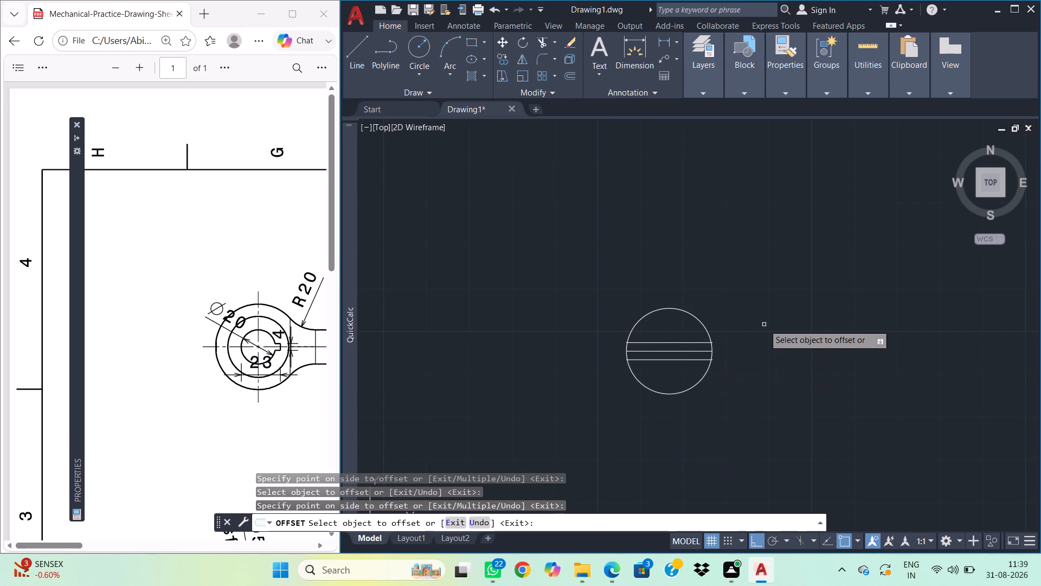
key(Escape)
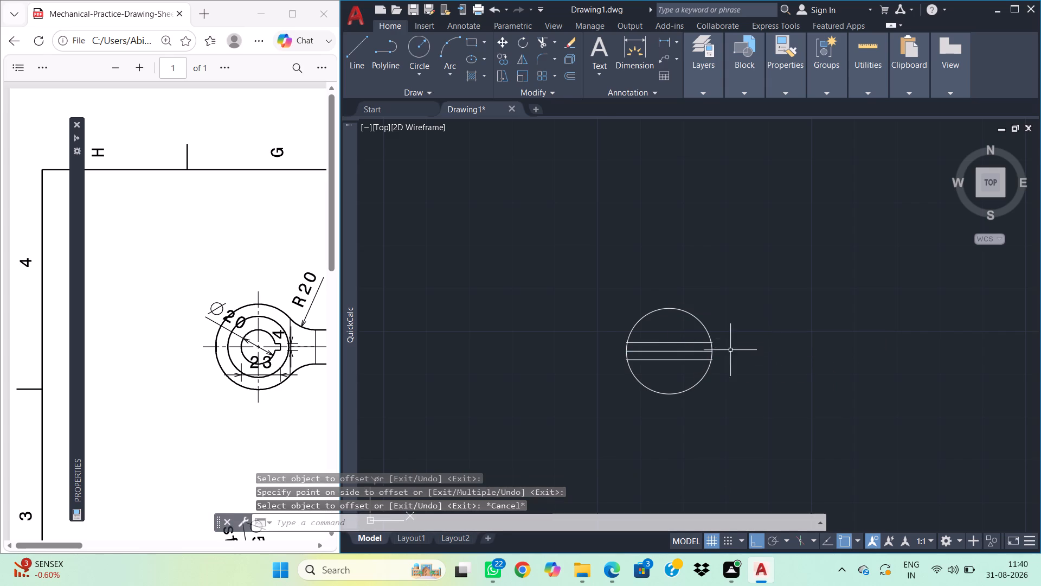
Trim the circle's right-hand arc between the two offset lines to open the bore for the 4 mm keyway.
scroll(727, 352, up, 3)
scroll(568, 336, up, 2)
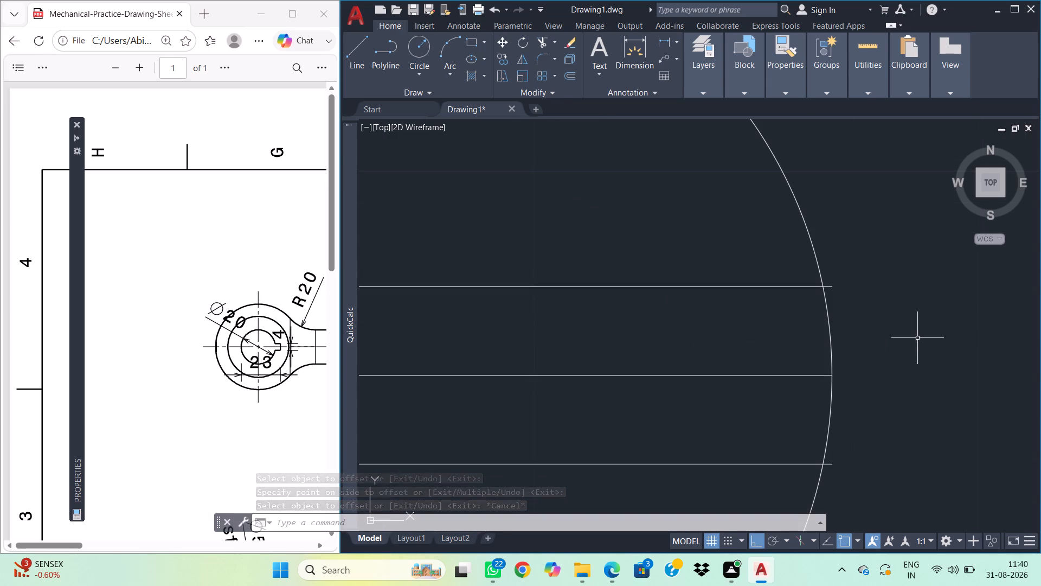
text(tr)
key(space)
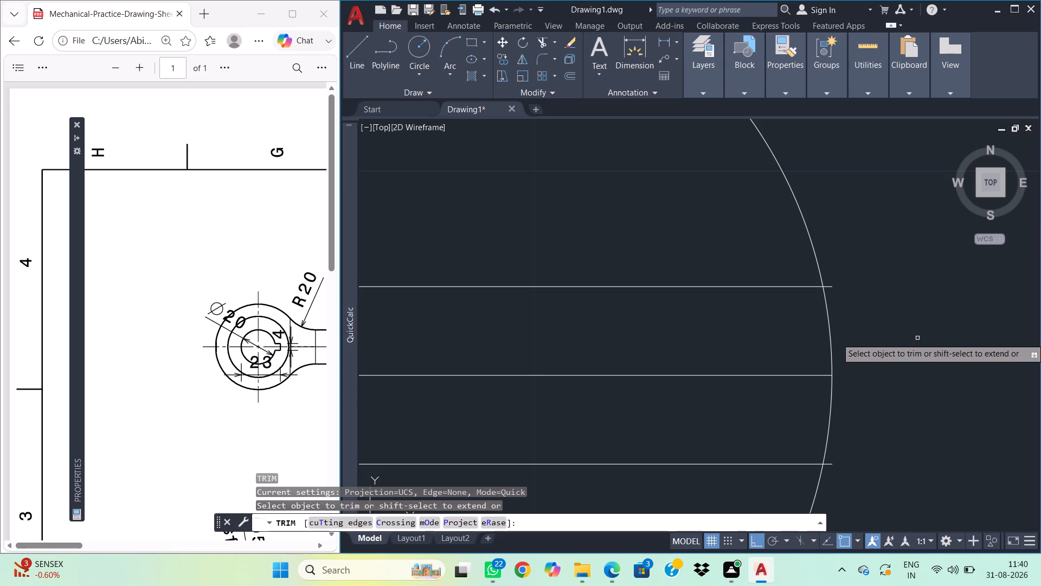
drag(917, 338, 801, 334)
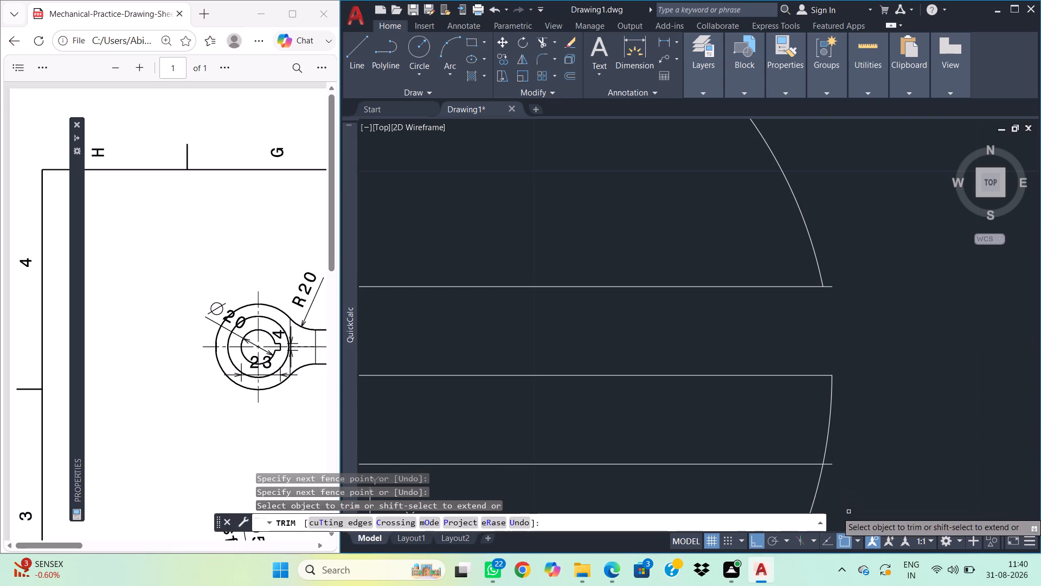
drag(850, 416, 798, 410)
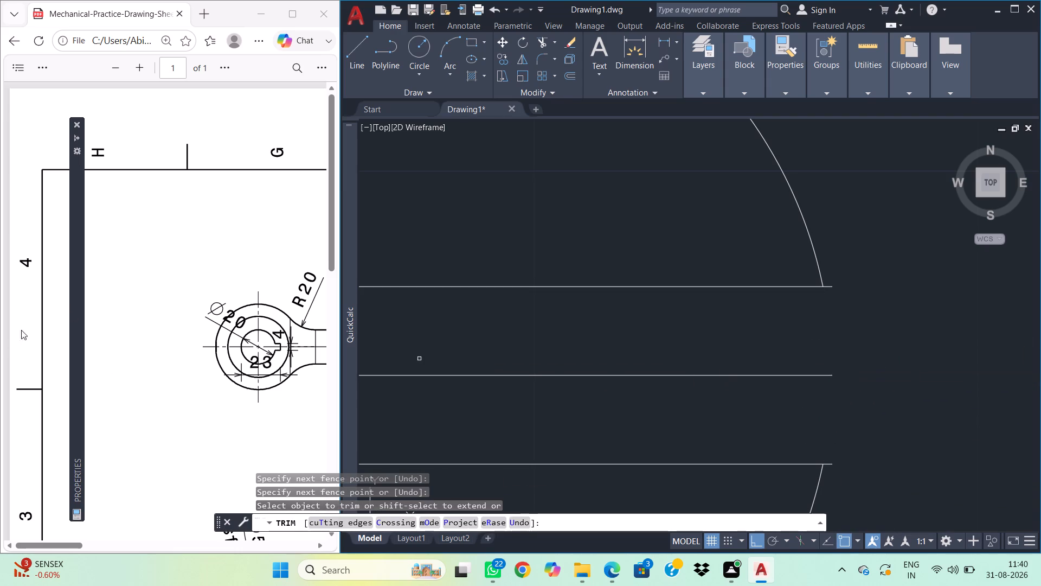
scroll(712, 331, down, 2)
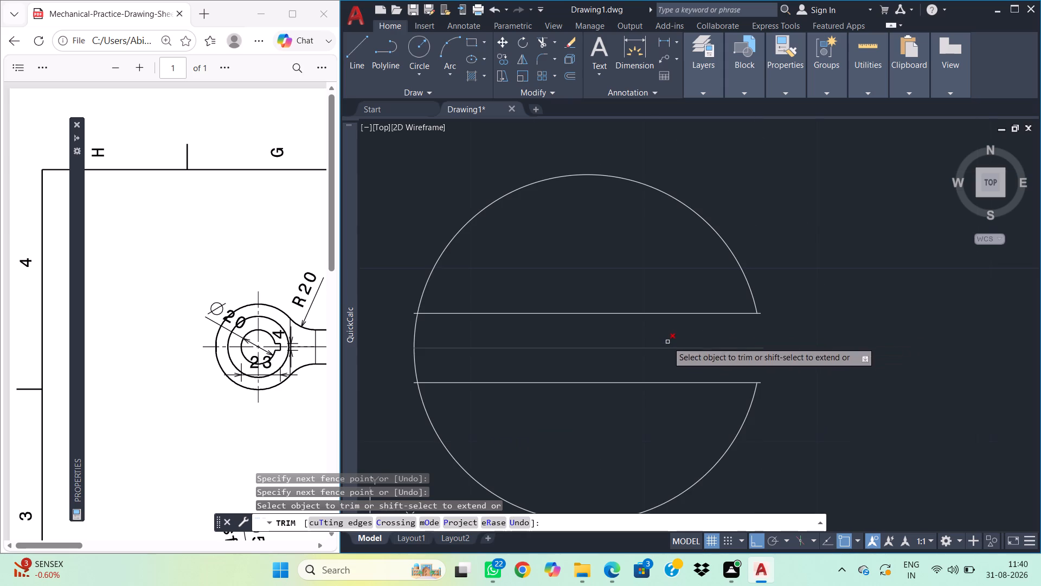
key(Escape)
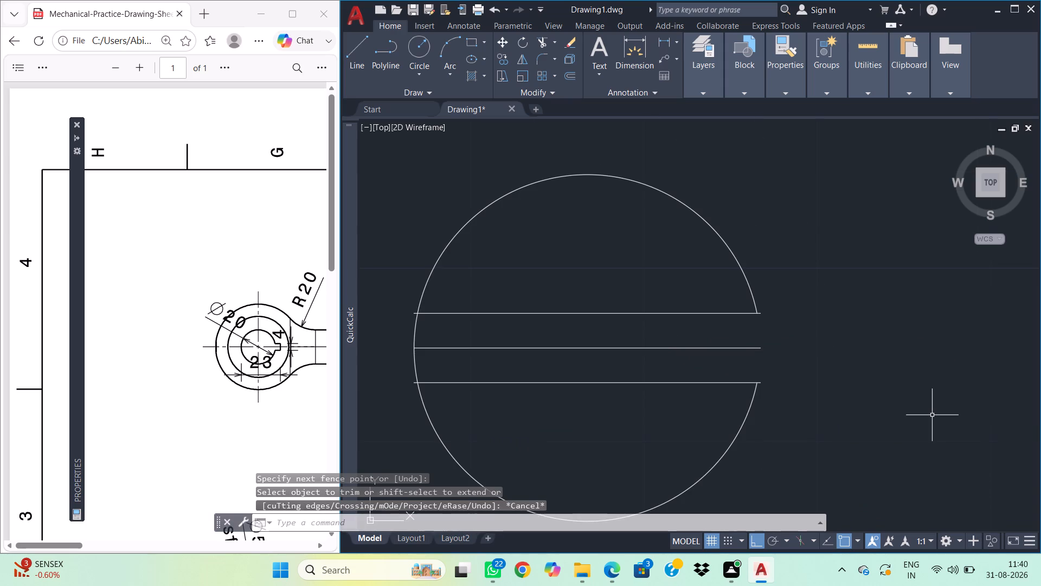
Delete the two offset lines above and below the horizontal diameter line.
drag(584, 415, 584, 407)
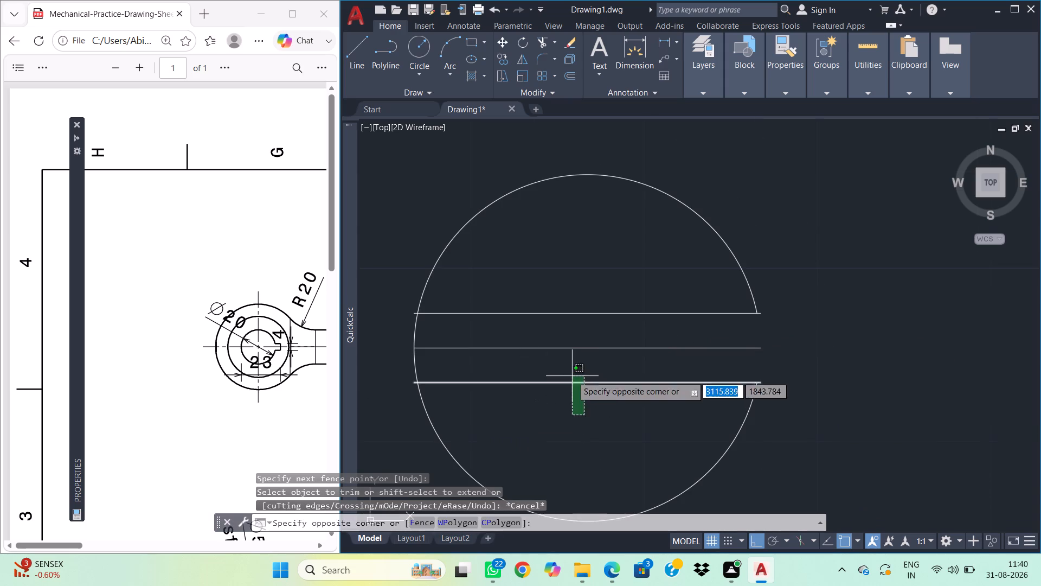
click(572, 376)
click(648, 322)
click(641, 304)
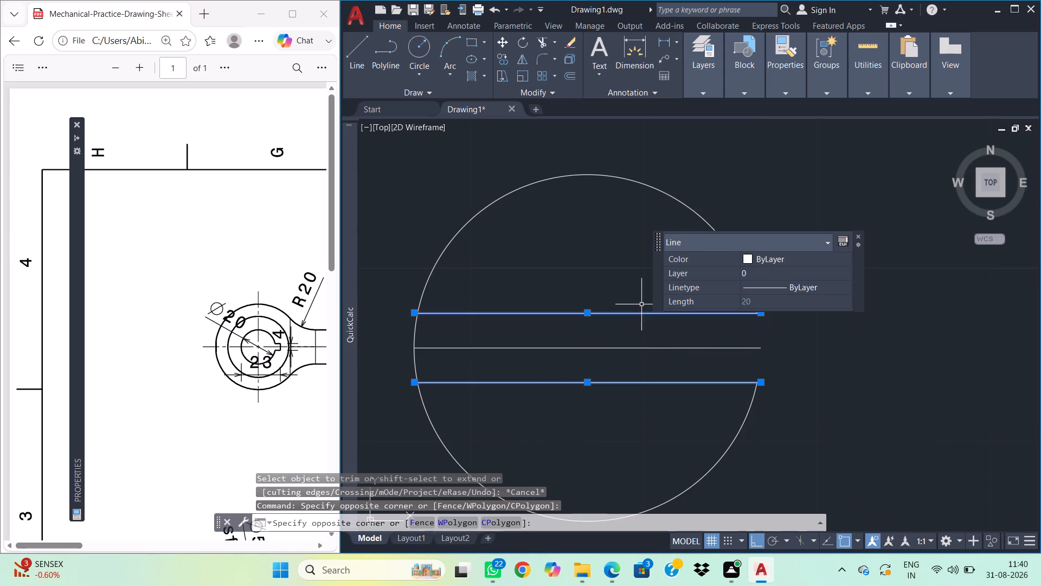
key(Delete)
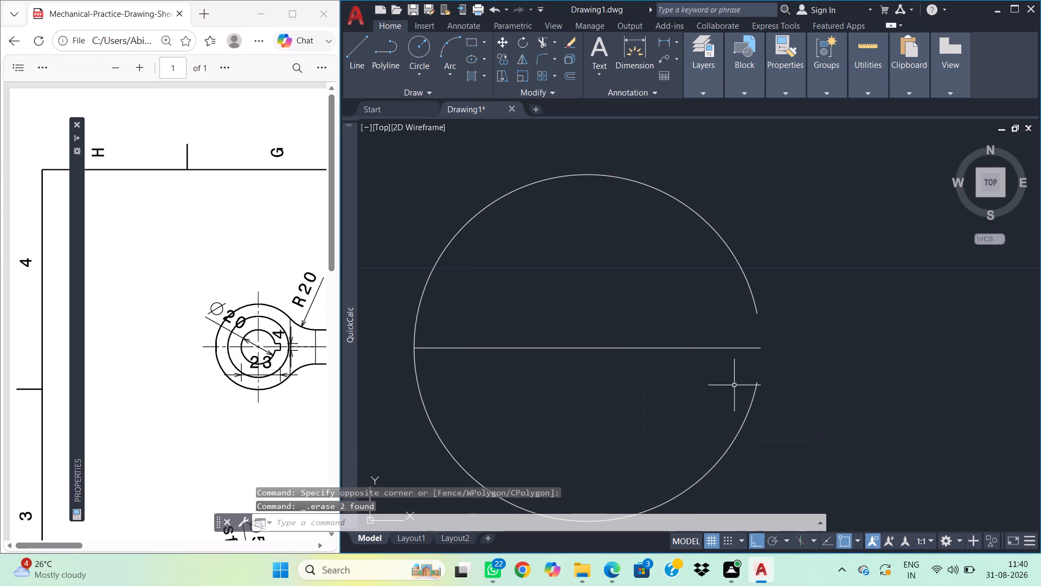
Examine the keyway, rod and spherical-end dimensions across the front and top views in the reference PDF, comparing them with the trimmed circle.
scroll(775, 368, up, 2)
scroll(768, 301, up, 1)
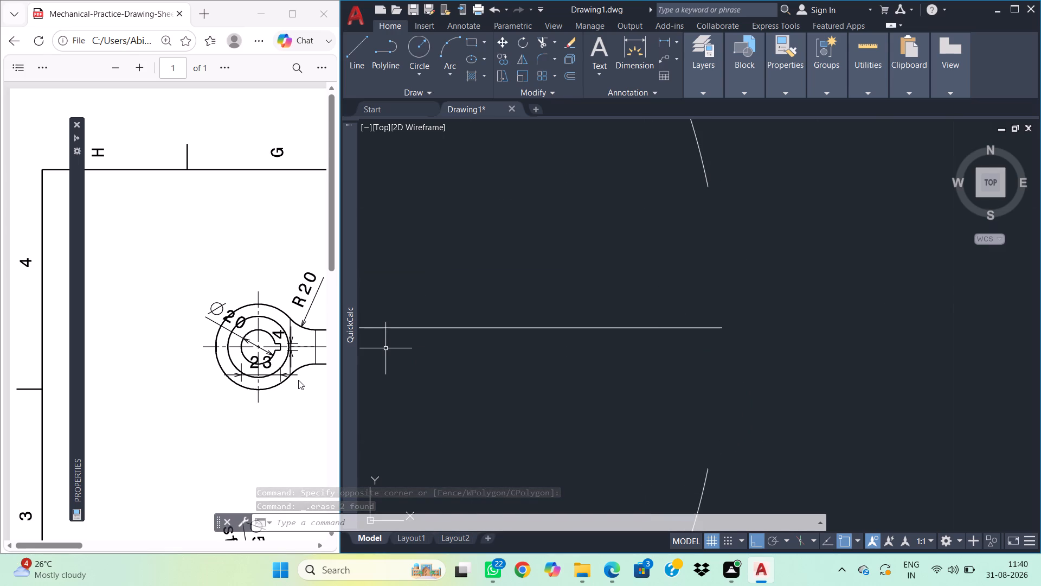
scroll(295, 377, down, 1)
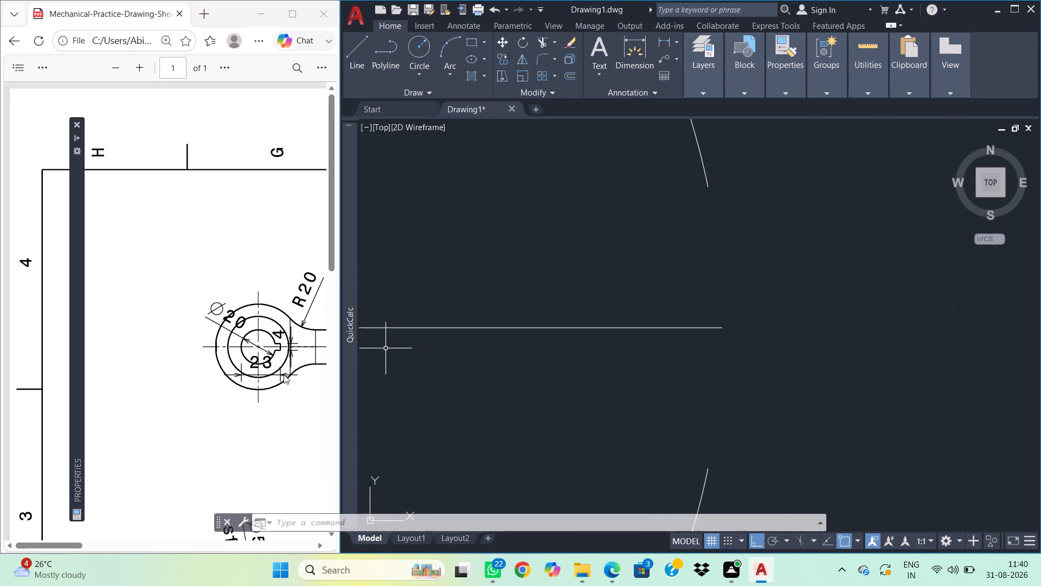
scroll(284, 374, down, 2)
scroll(271, 348, up, 2)
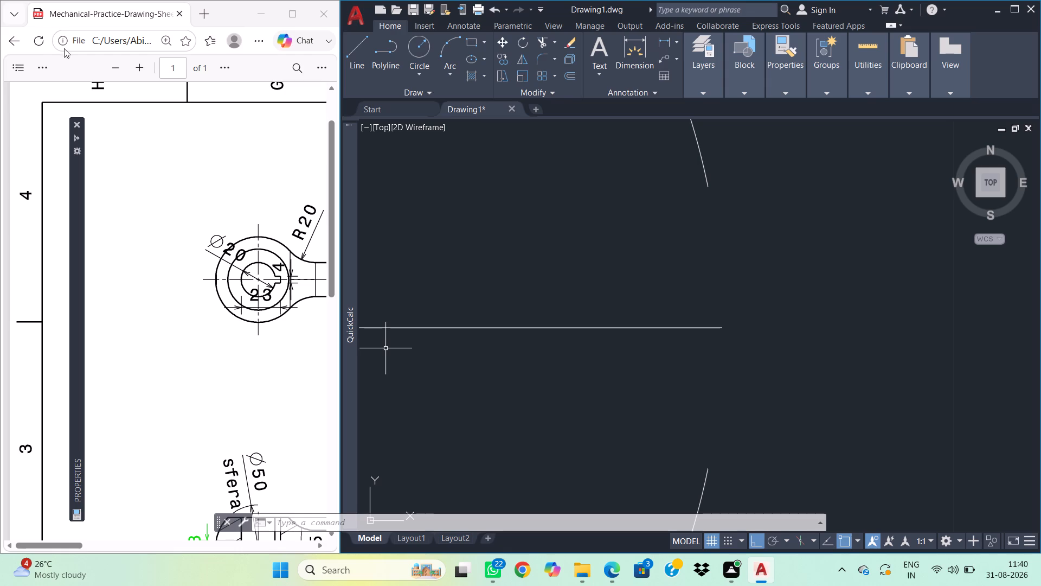
click(119, 67)
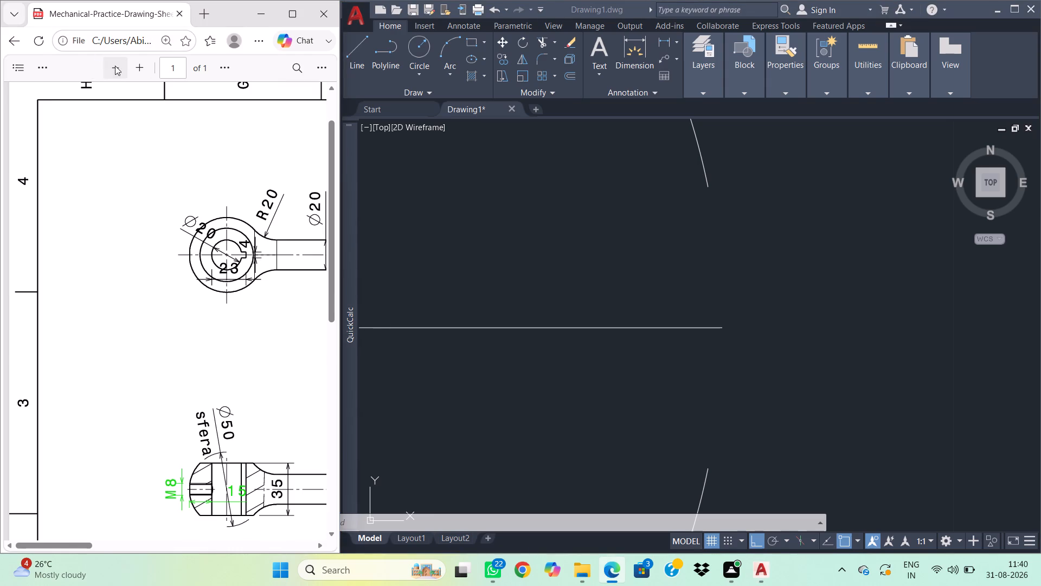
click(115, 66)
middle_drag(180, 263, 159, 265)
middle_drag(254, 314, 157, 312)
middle_drag(301, 497, 300, 496)
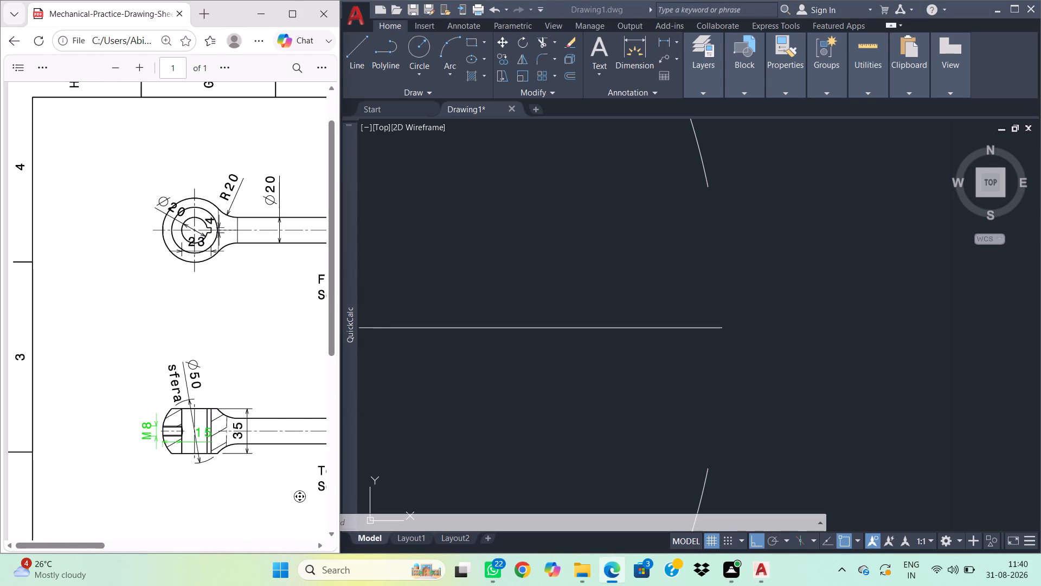
middle_drag(300, 496, 240, 428)
middle_drag(254, 371, 134, 370)
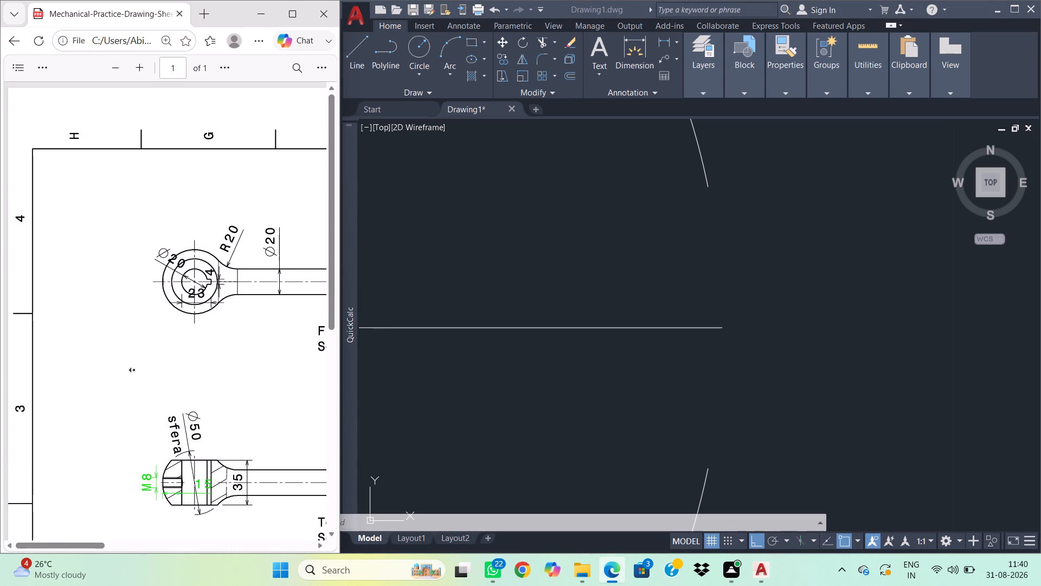
middle_drag(134, 370, 30, 368)
middle_drag(40, 364, 147, 380)
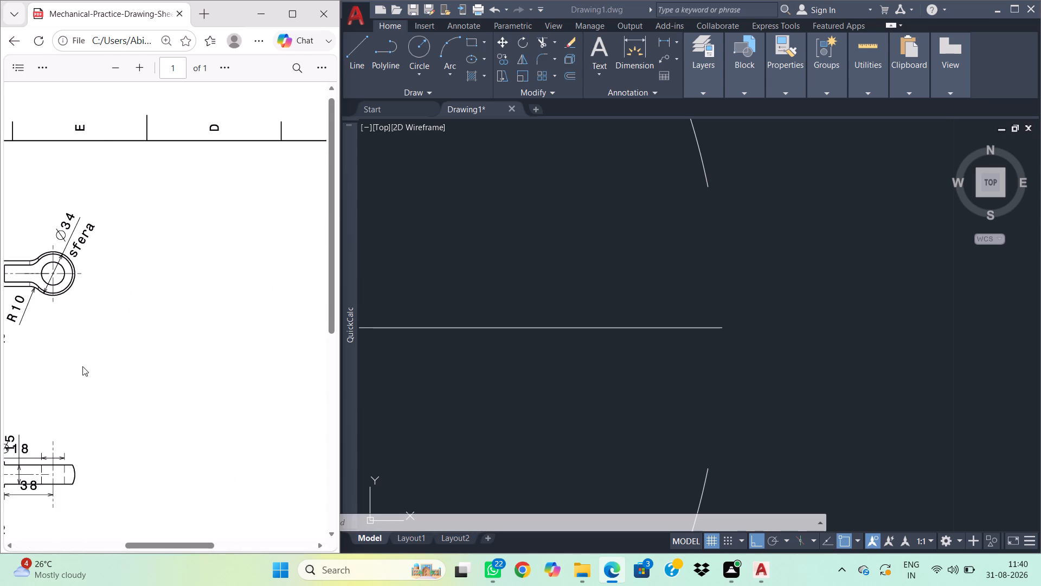
middle_drag(82, 366, 36, 359)
middle_drag(212, 373, 195, 373)
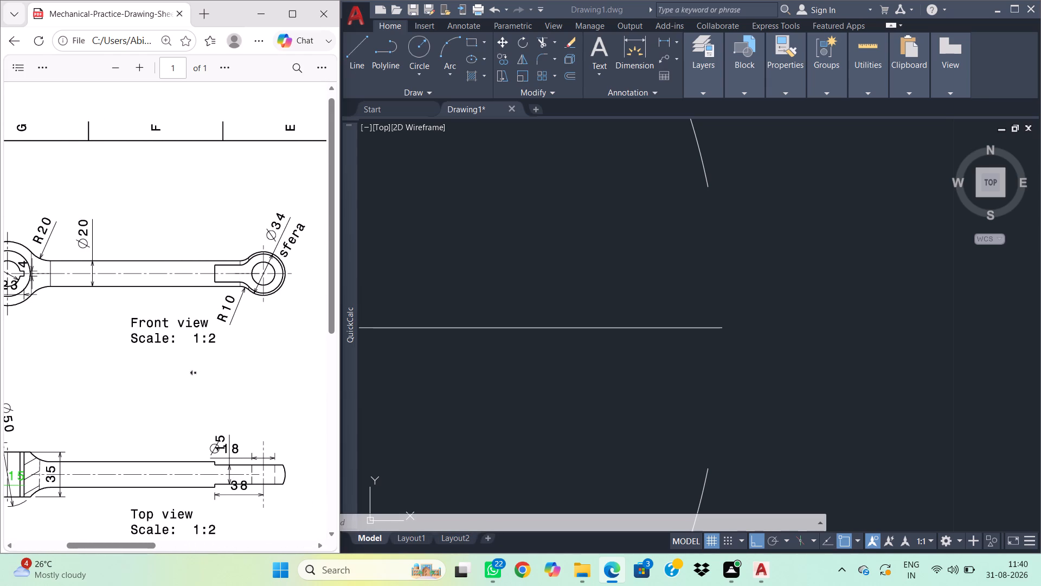
middle_drag(195, 373, 190, 371)
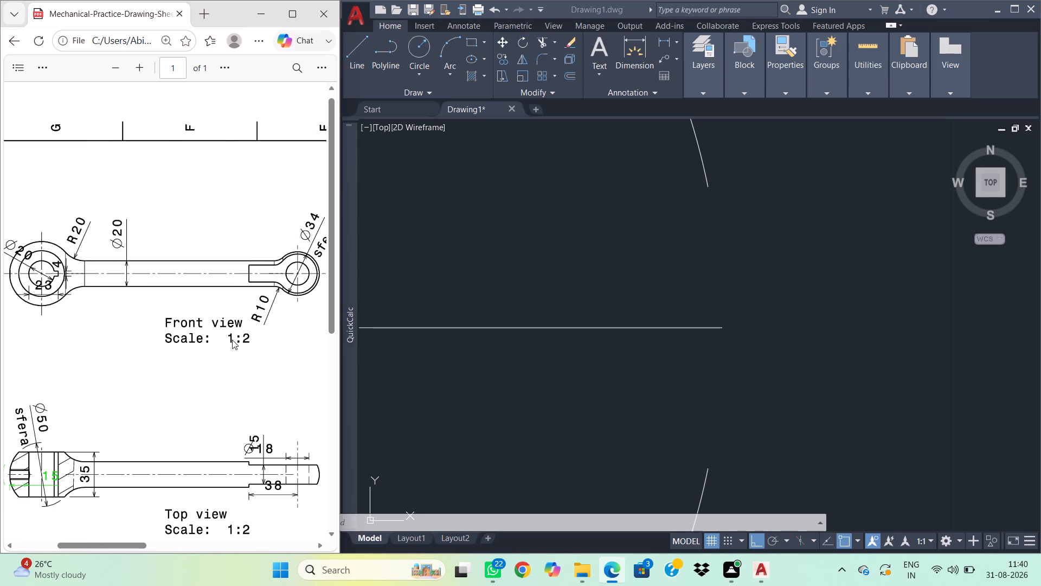
middle_click(232, 340)
middle_drag(172, 359, 147, 360)
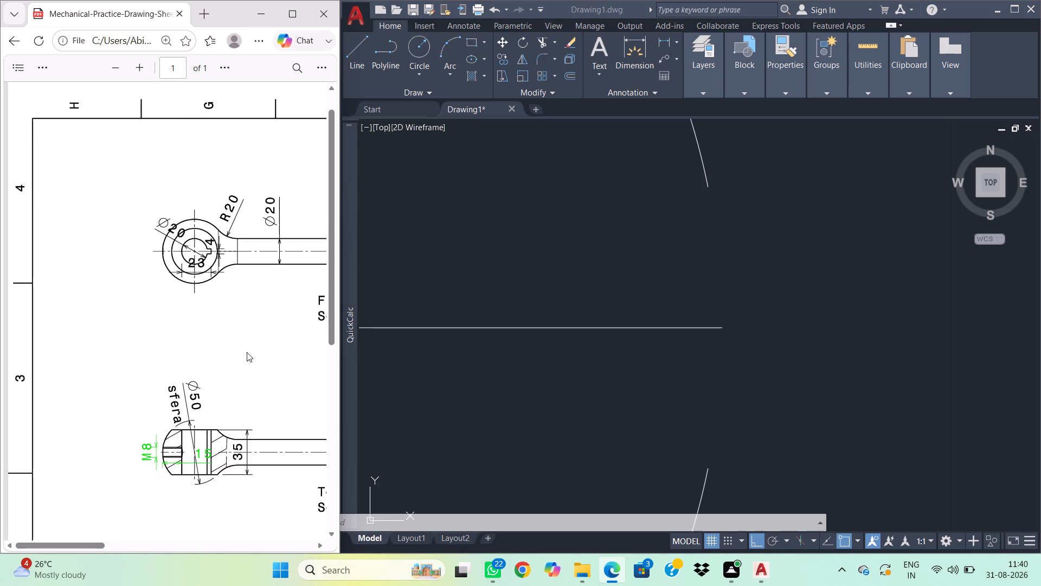
middle_drag(248, 352, 162, 367)
middle_drag(162, 367, 237, 374)
middle_drag(142, 323, 221, 330)
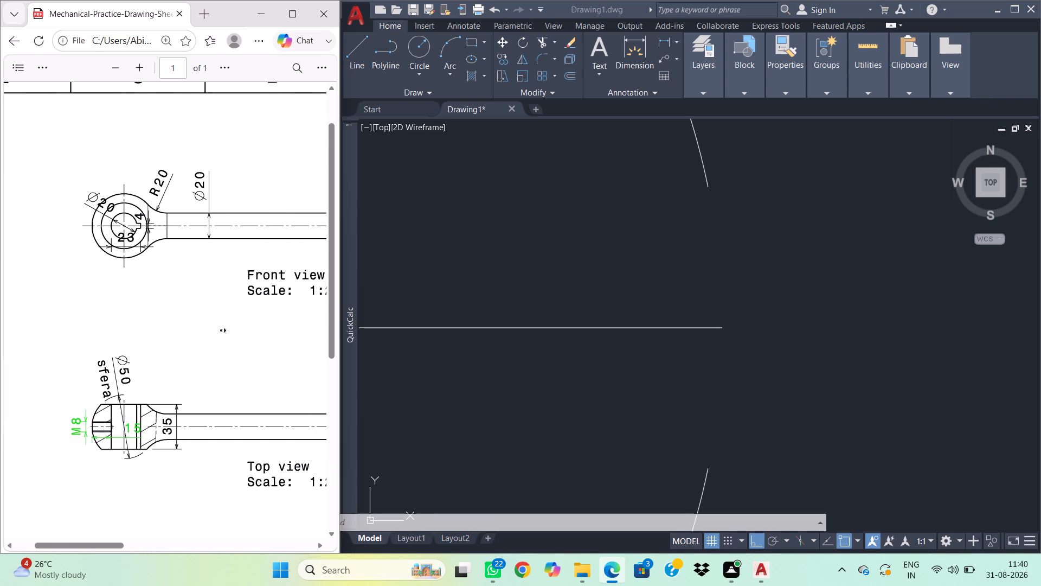
middle_drag(221, 330, 105, 329)
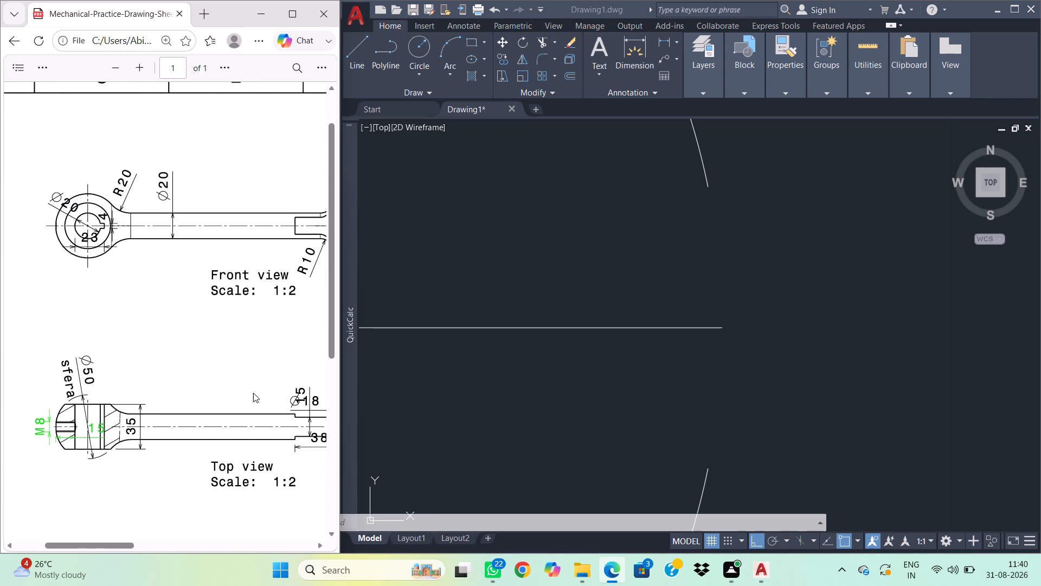
scroll(668, 371, down, 3)
middle_drag(665, 444, 750, 233)
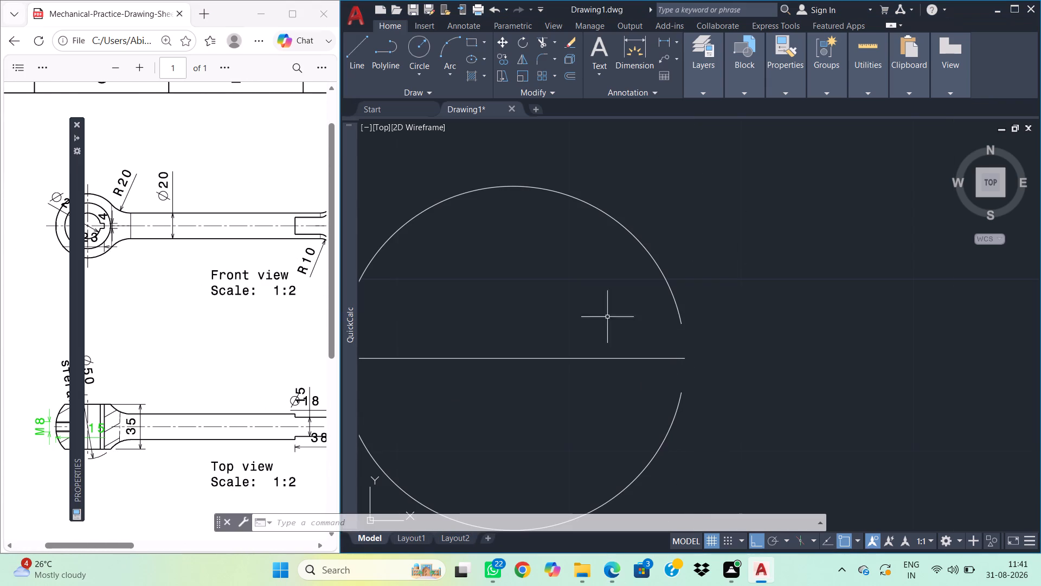
middle_drag(794, 414, 913, 228)
middle_drag(645, 418, 684, 388)
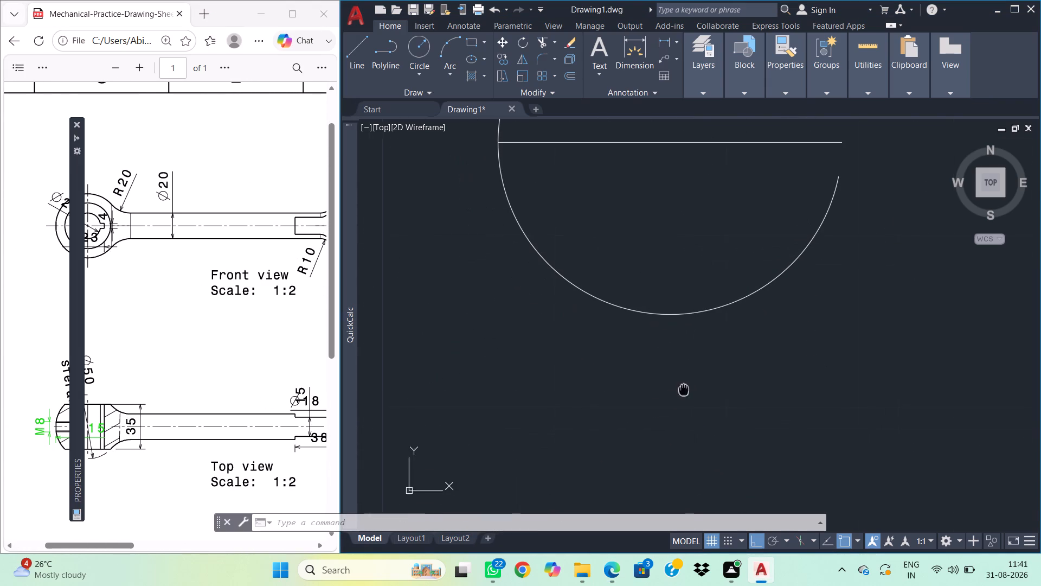
middle_drag(684, 388, 684, 388)
middle_drag(150, 350, 163, 350)
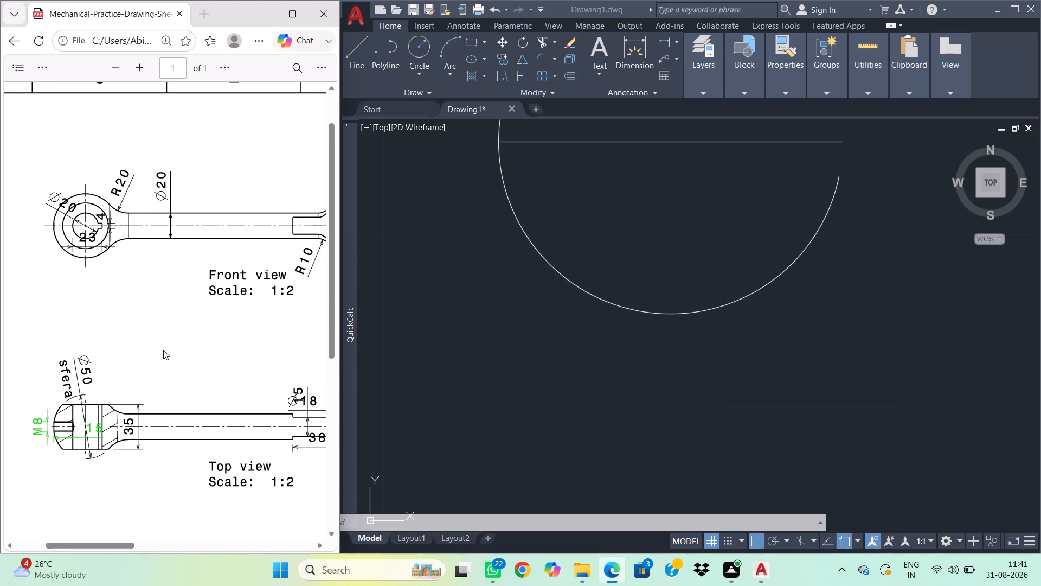
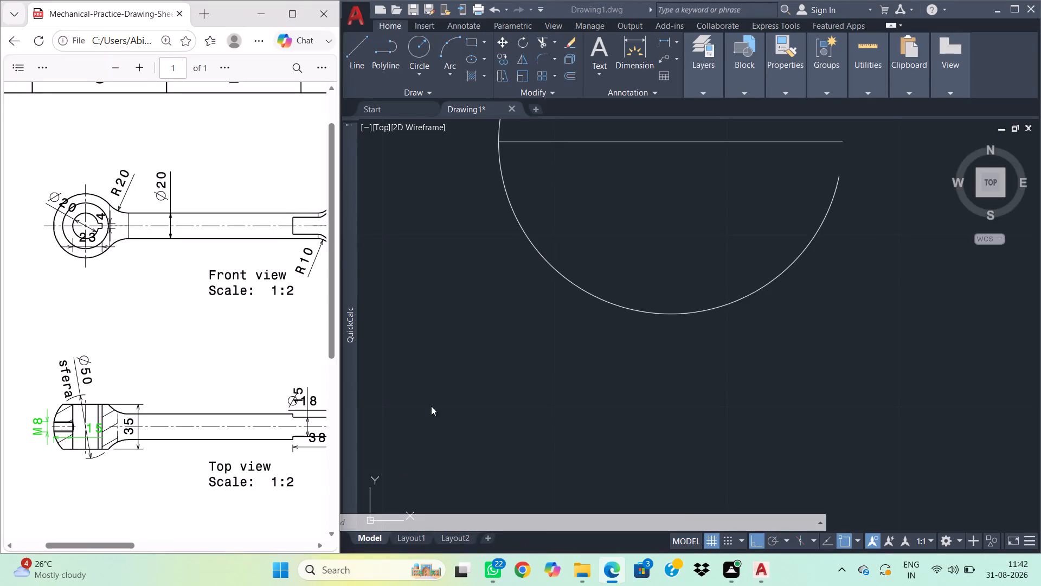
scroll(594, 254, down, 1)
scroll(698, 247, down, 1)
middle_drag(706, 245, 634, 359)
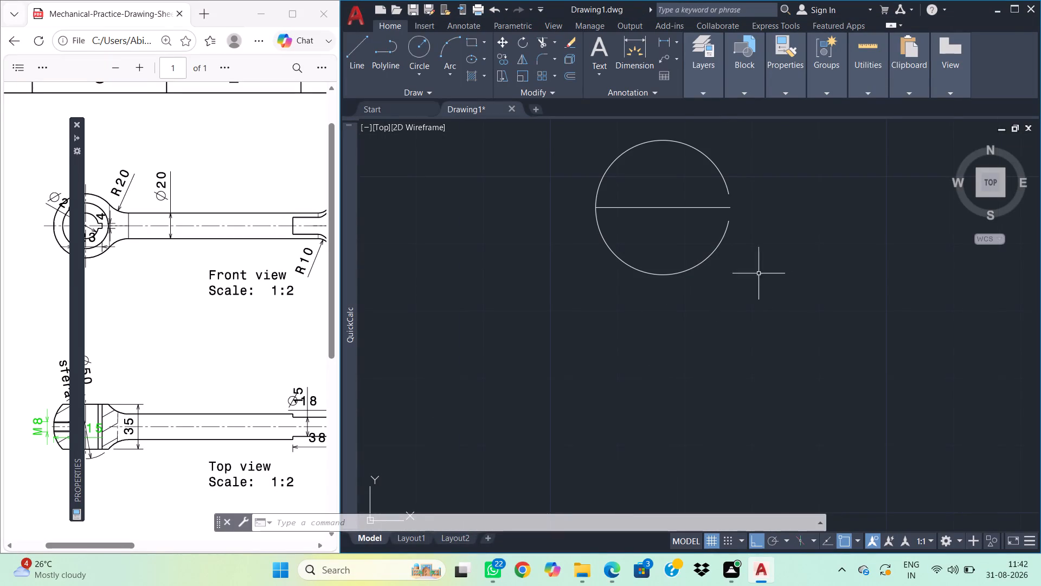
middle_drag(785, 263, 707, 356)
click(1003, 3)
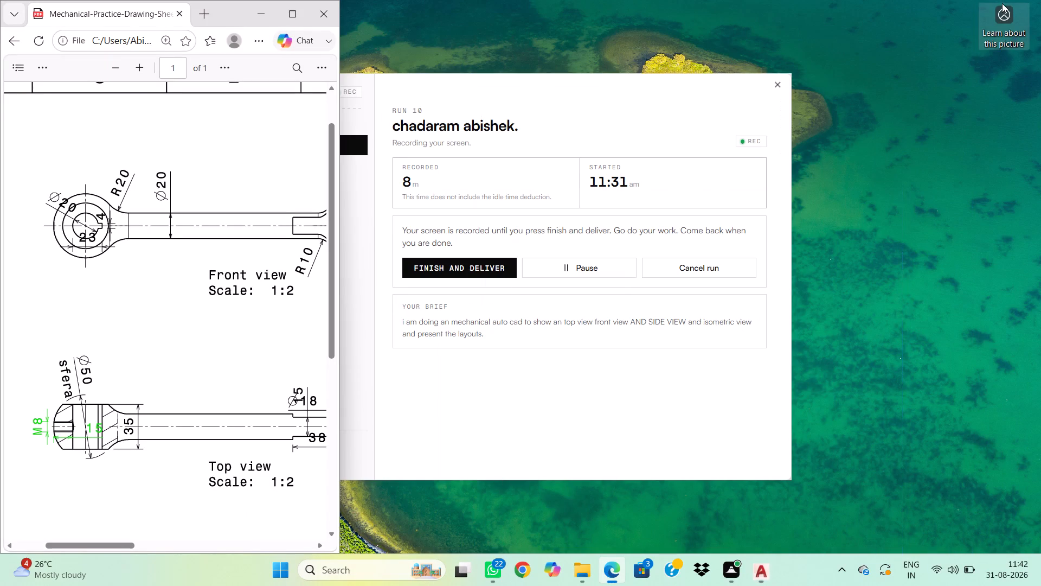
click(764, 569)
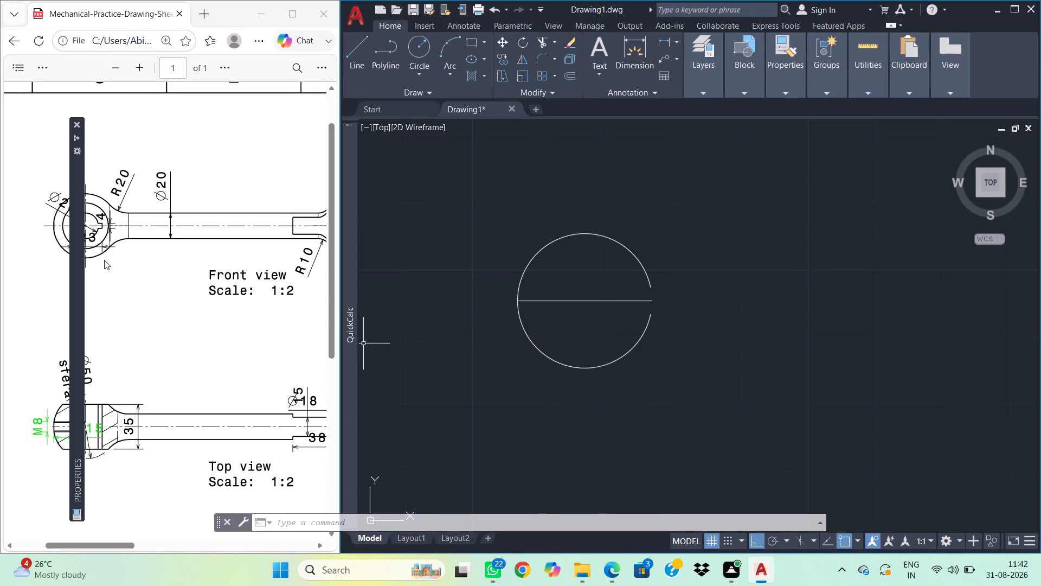
Move the Properties palette clear of the reference PDF's front and top views and collapse it to its title bar.
drag(78, 184, 61, 177)
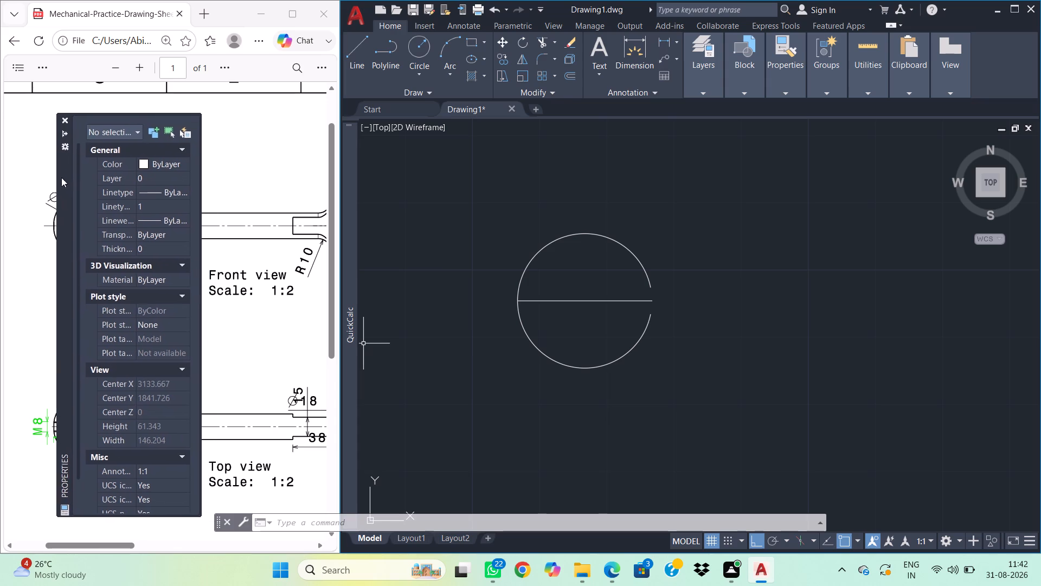
drag(61, 177, 0, 0)
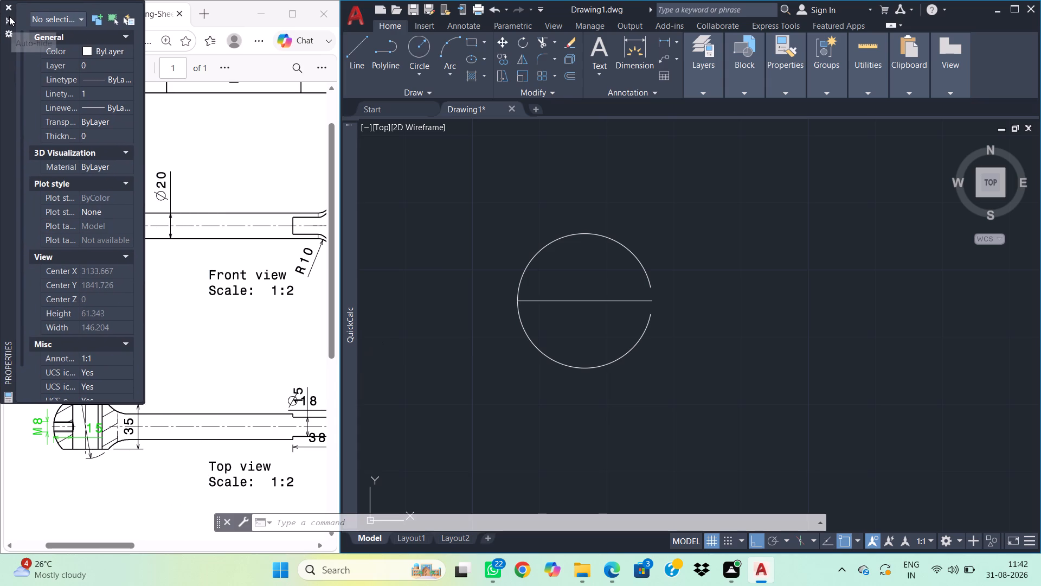
click(9, 16)
click(11, 21)
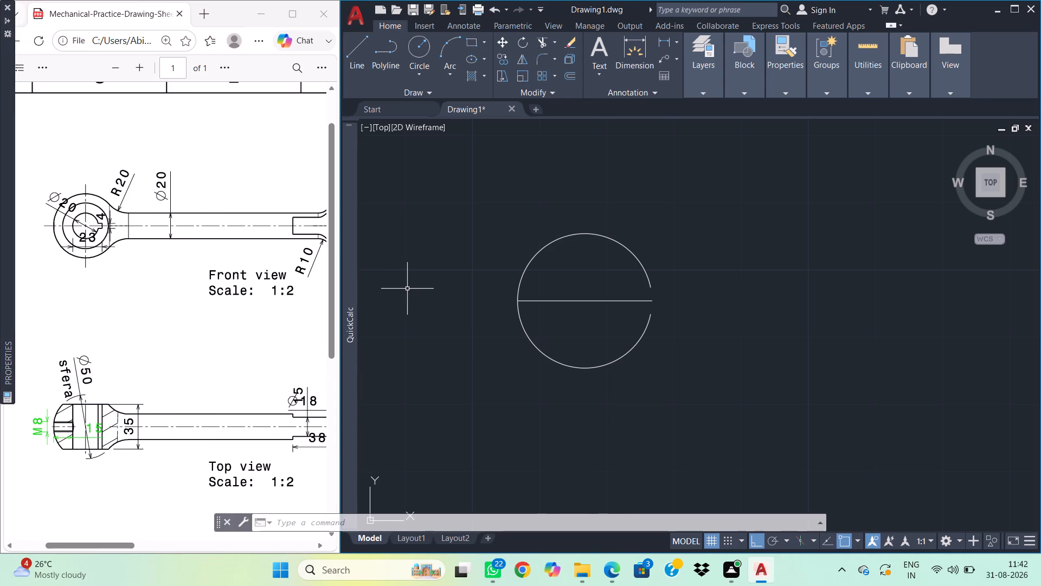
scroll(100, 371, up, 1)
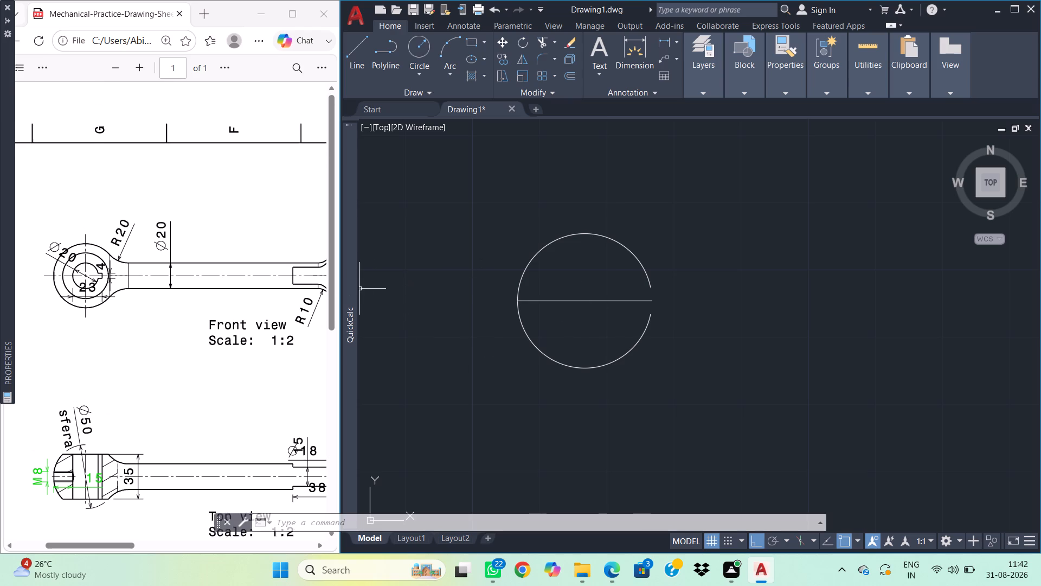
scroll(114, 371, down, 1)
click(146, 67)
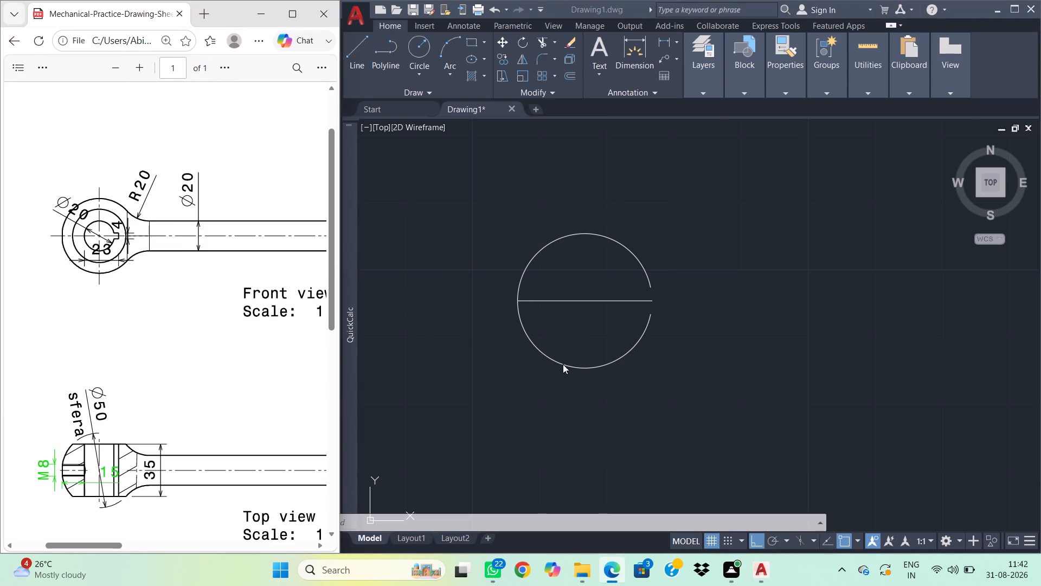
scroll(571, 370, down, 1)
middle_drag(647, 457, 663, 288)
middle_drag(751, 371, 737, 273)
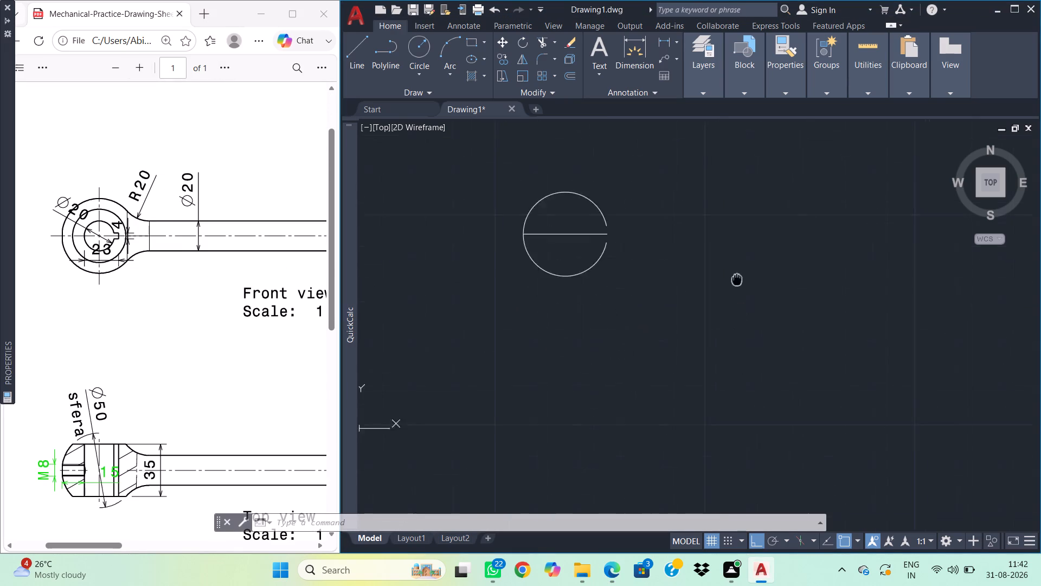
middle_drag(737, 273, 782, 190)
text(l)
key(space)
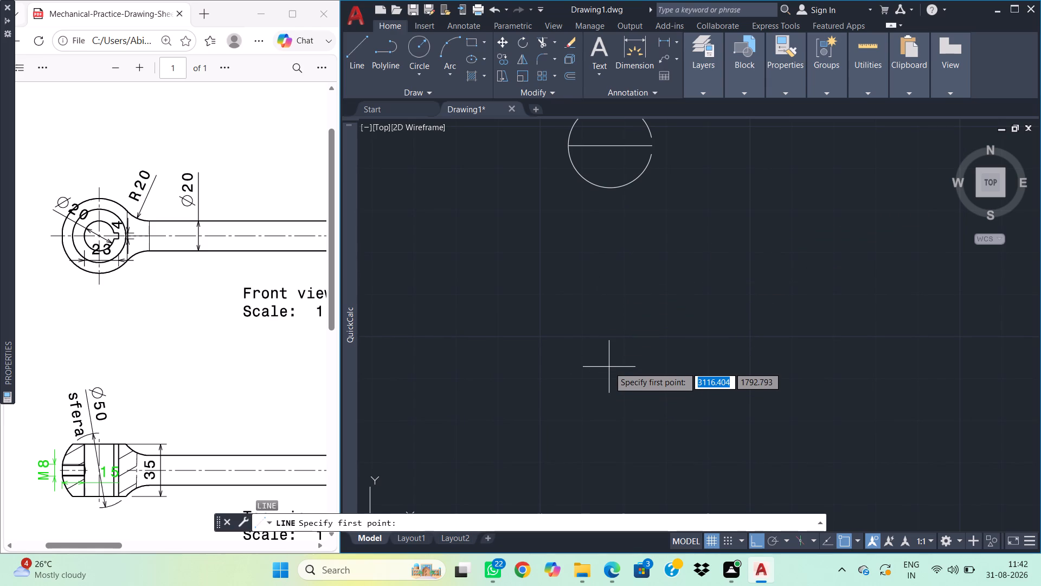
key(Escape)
Examine the large spherical end's bore, keyway, fillet and width dimensions in the reference PDF's front and top views.
middle_drag(690, 202, 691, 202)
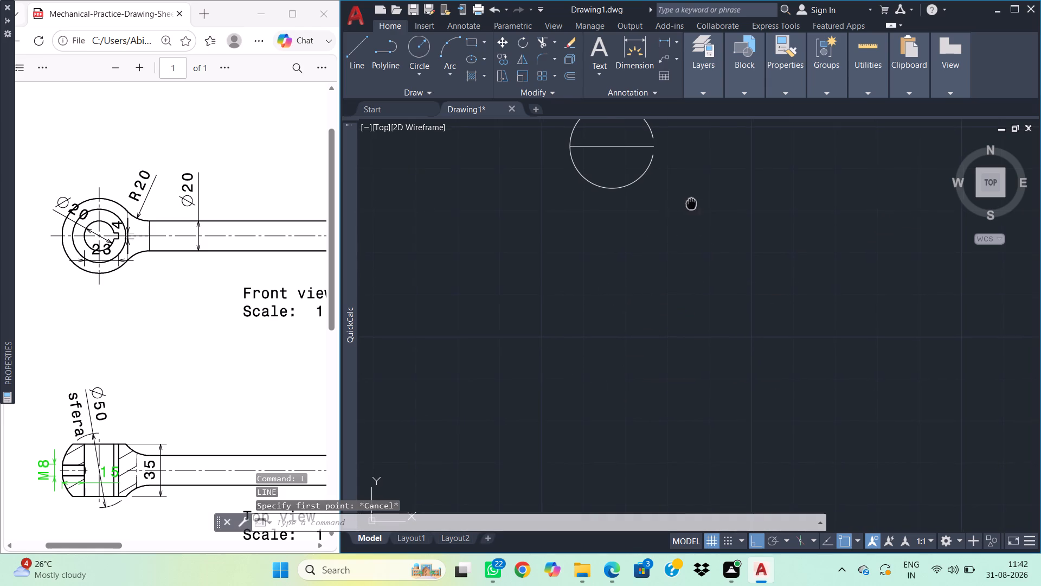
middle_drag(691, 202, 684, 292)
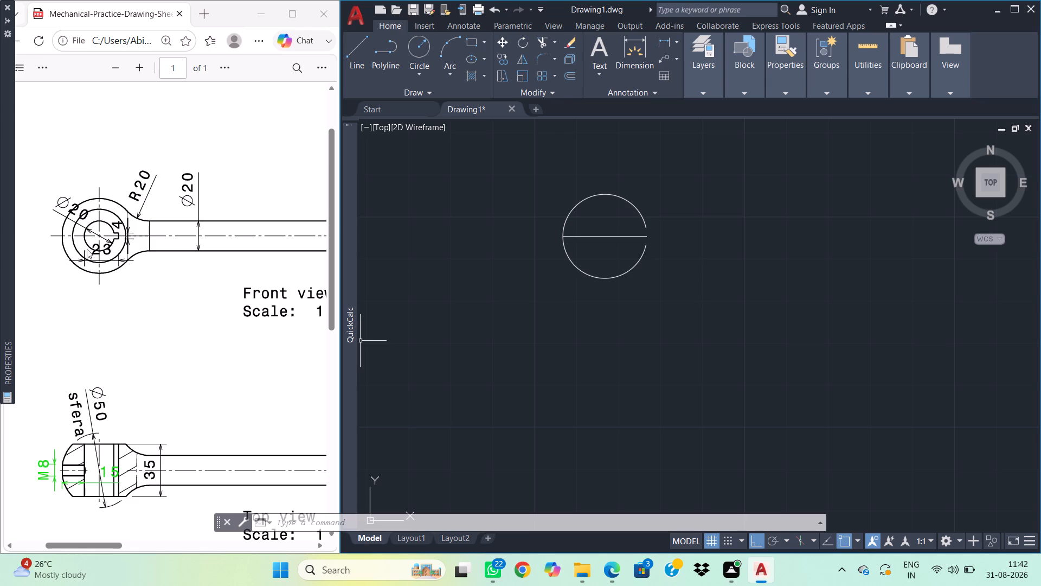
scroll(85, 249, up, 1)
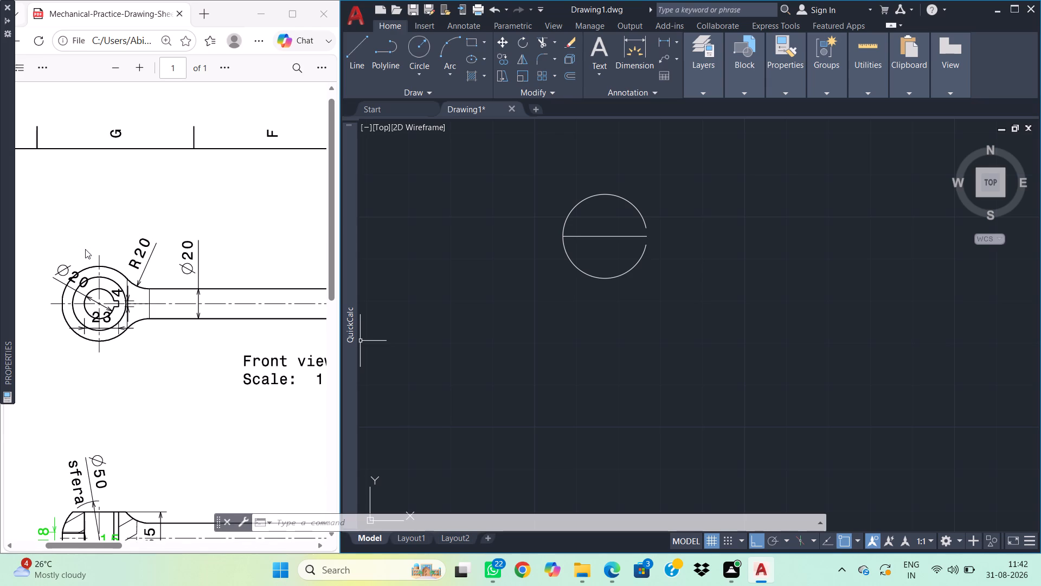
click(145, 58)
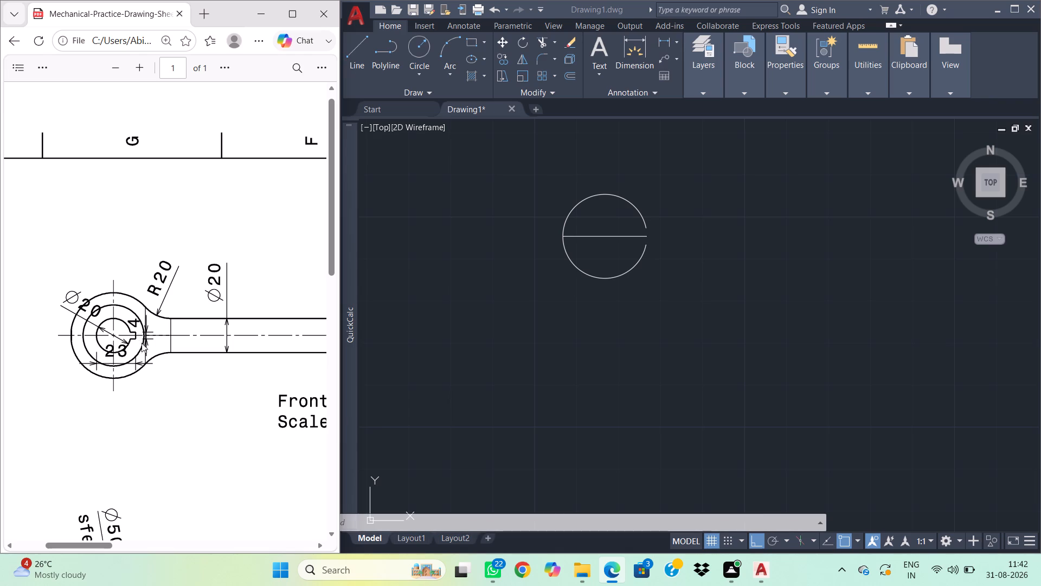
scroll(144, 345, up, 2)
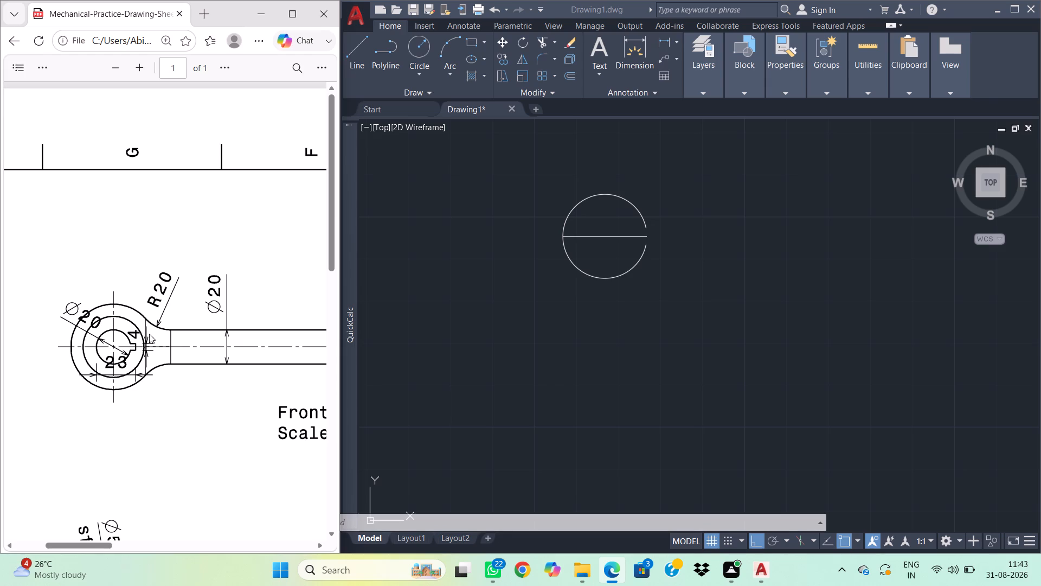
scroll(127, 345, down, 4)
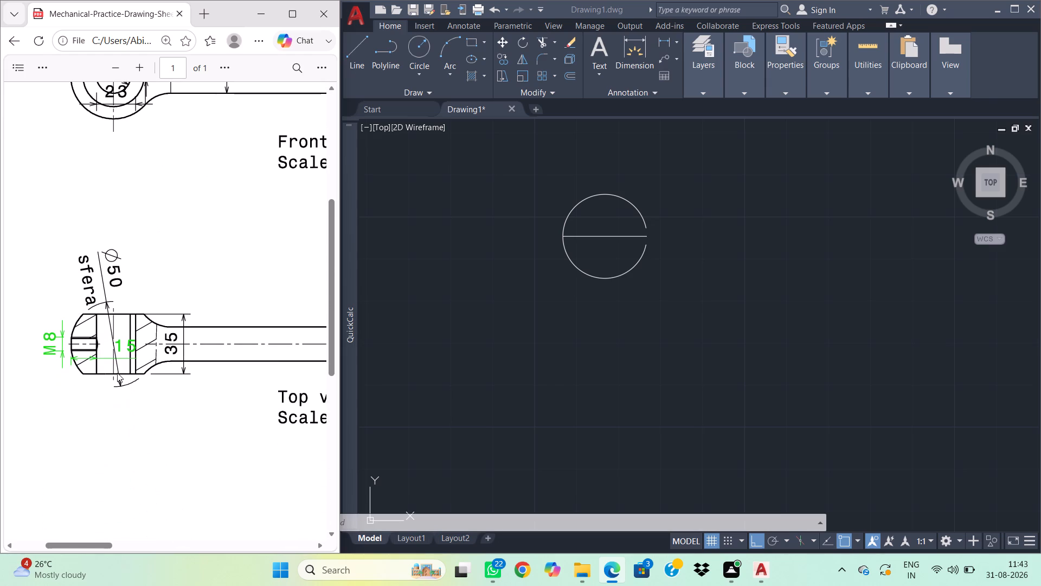
scroll(117, 373, up, 2)
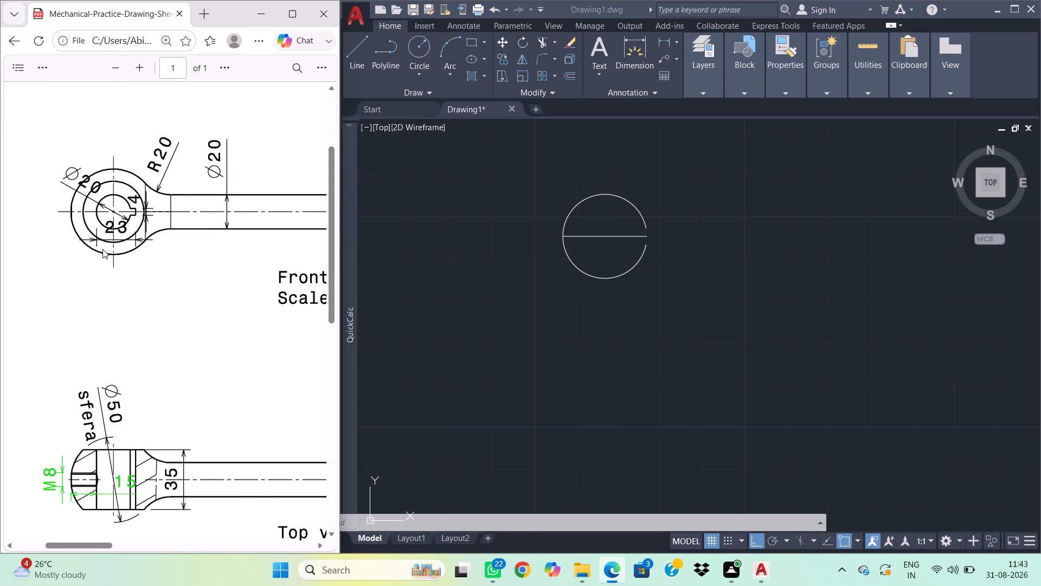
scroll(104, 250, down, 2)
scroll(105, 251, up, 3)
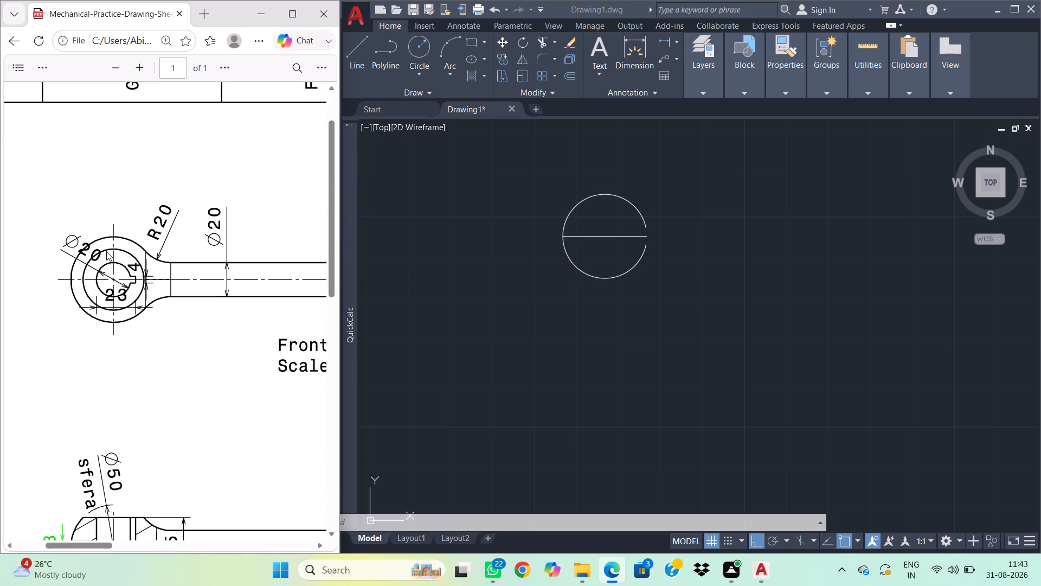
scroll(106, 252, down, 2)
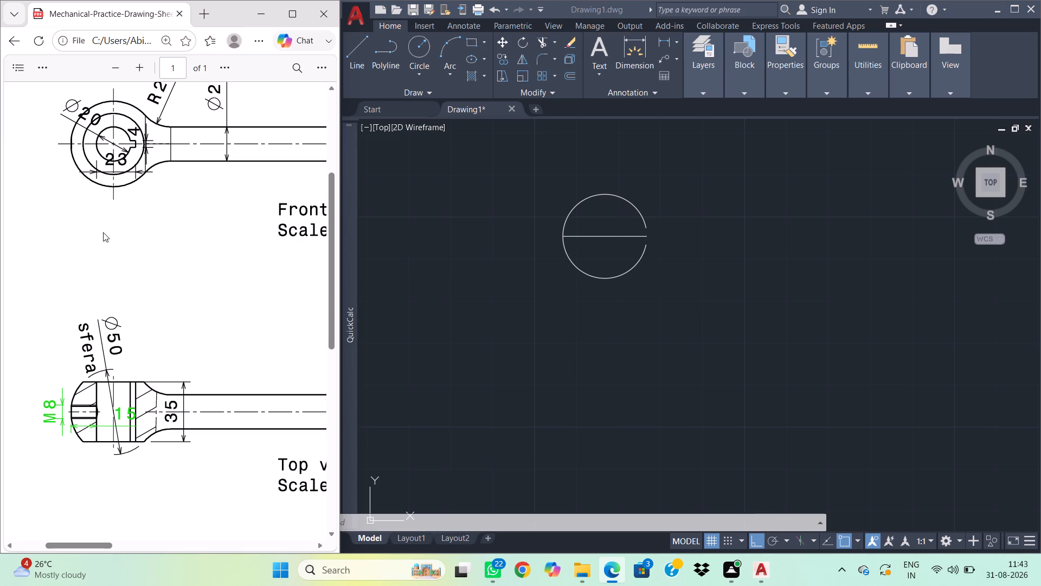
scroll(114, 257, up, 1)
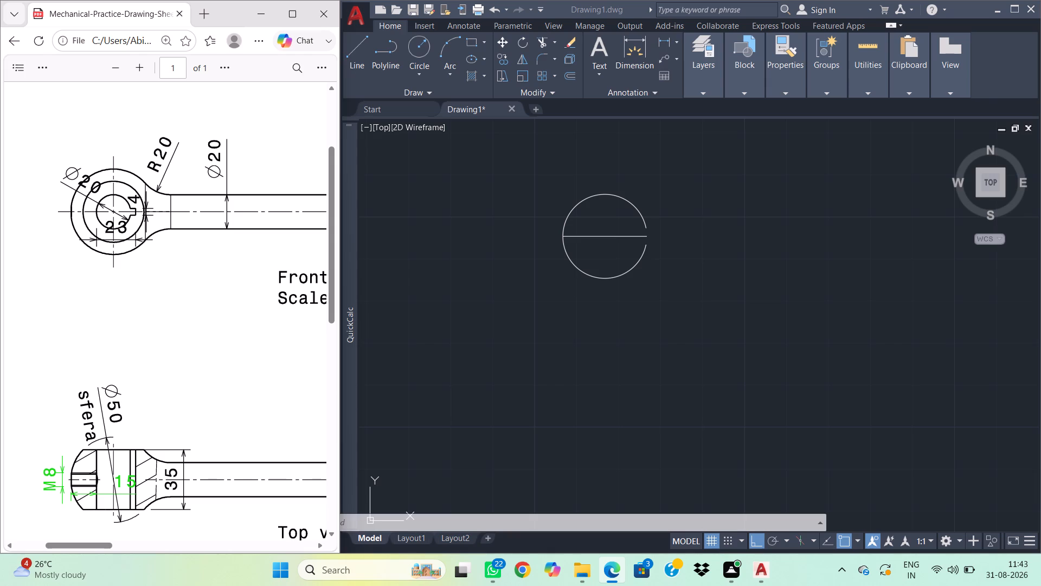
scroll(130, 377, down, 4)
scroll(139, 388, up, 3)
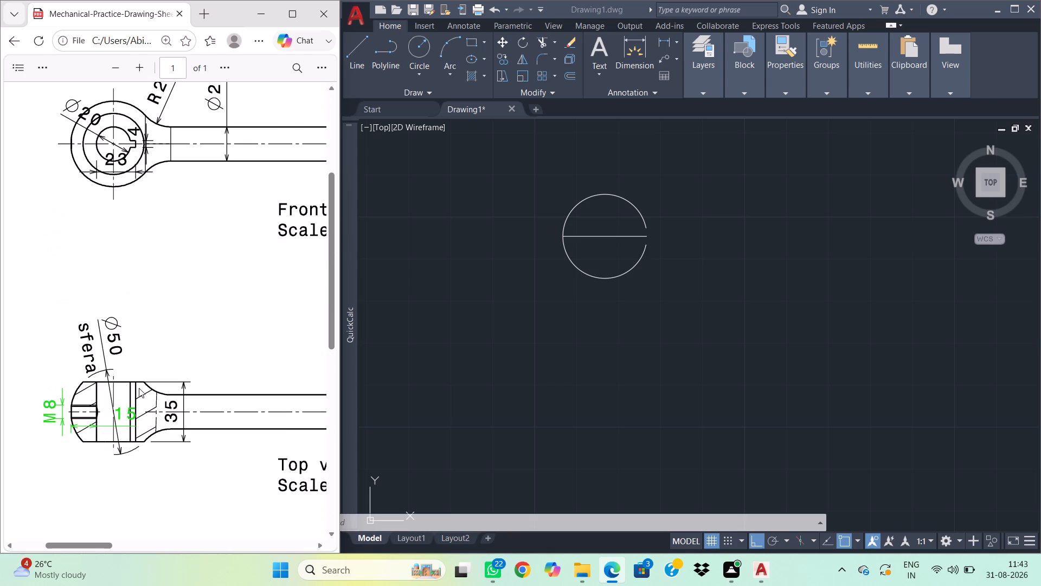
scroll(139, 388, up, 1)
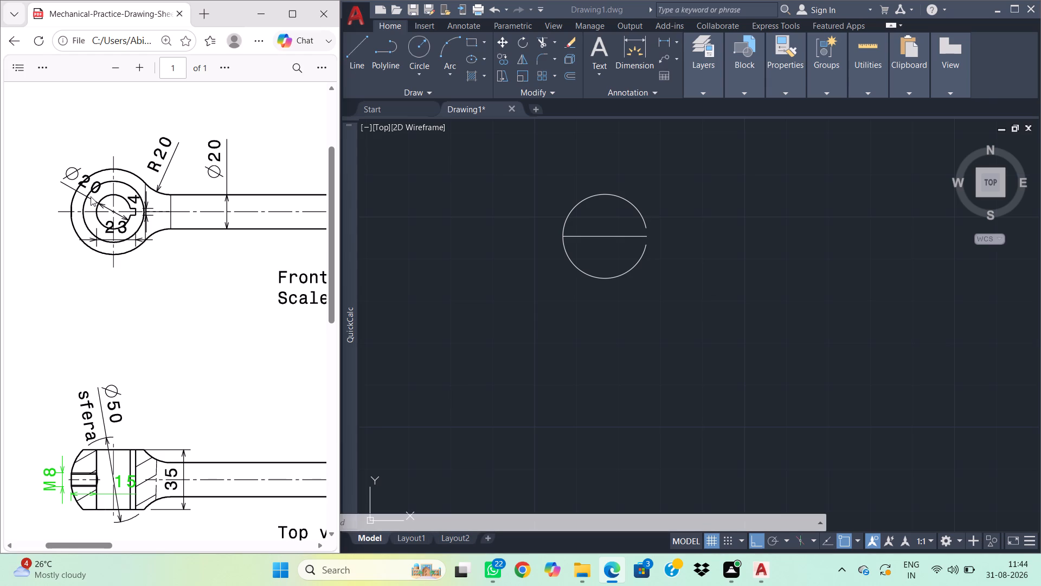
scroll(93, 204, down, 1)
Examine the whole rod in the reference PDF's front and top views, including the small spherical end and its dimensions.
double_click(118, 67)
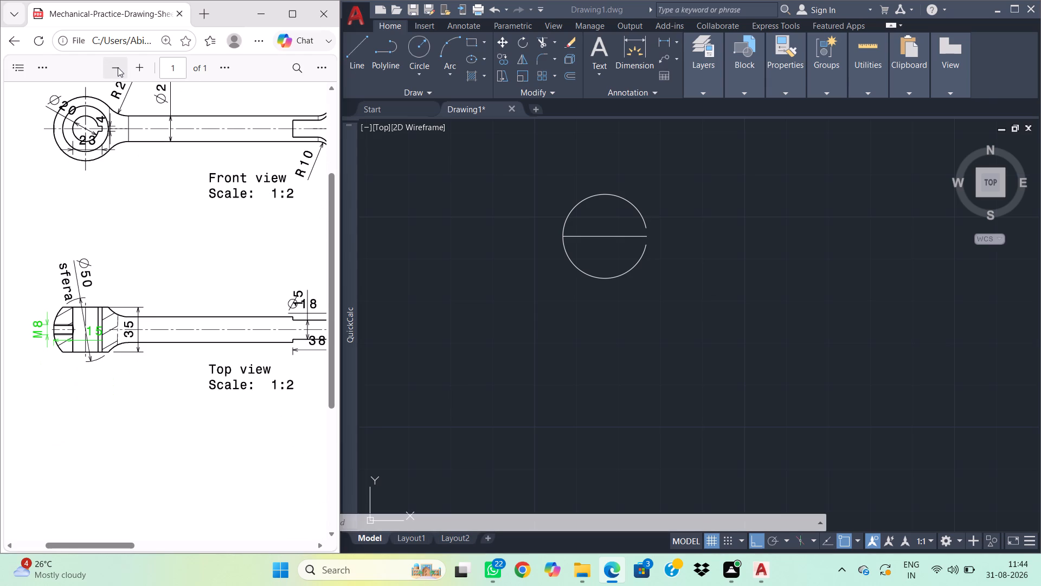
click(118, 67)
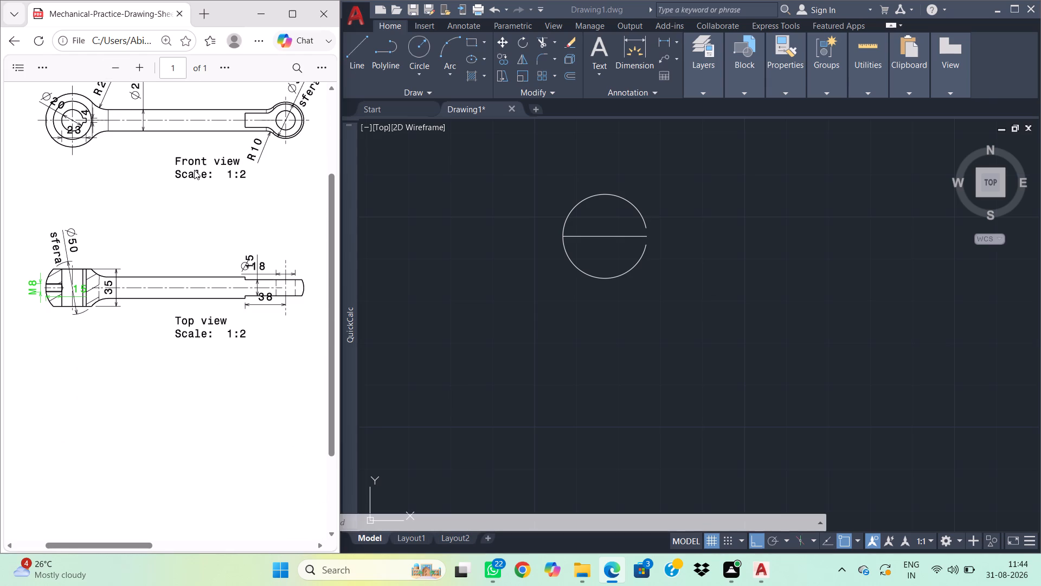
scroll(196, 171, up, 1)
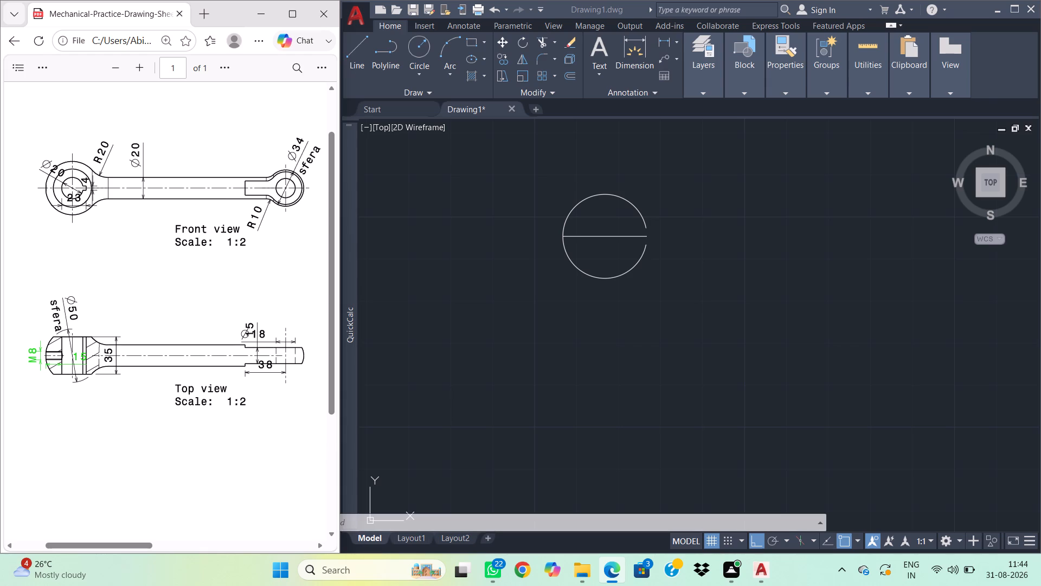
scroll(269, 208, down, 1)
scroll(269, 208, up, 3)
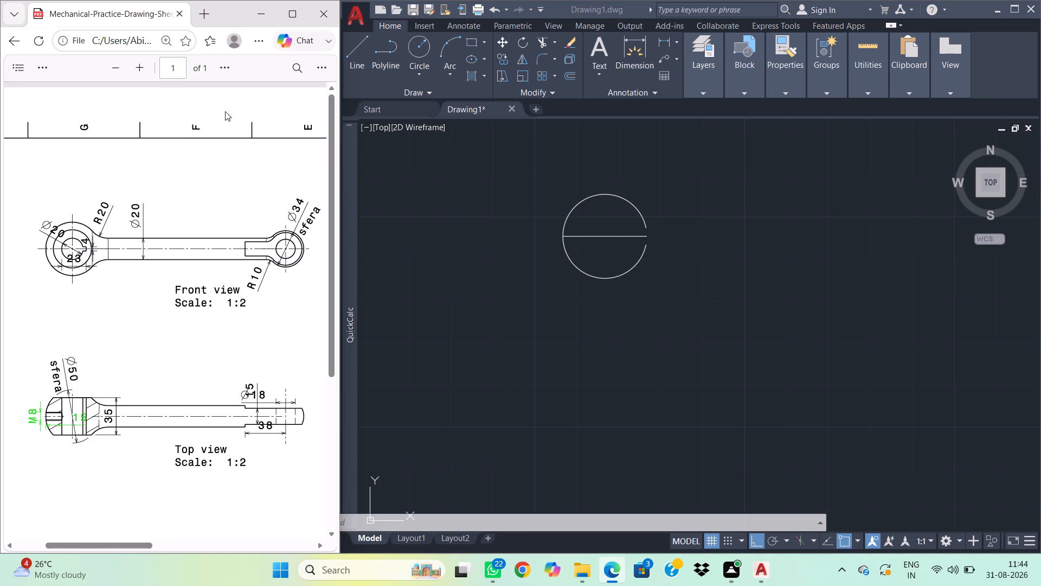
click(117, 69)
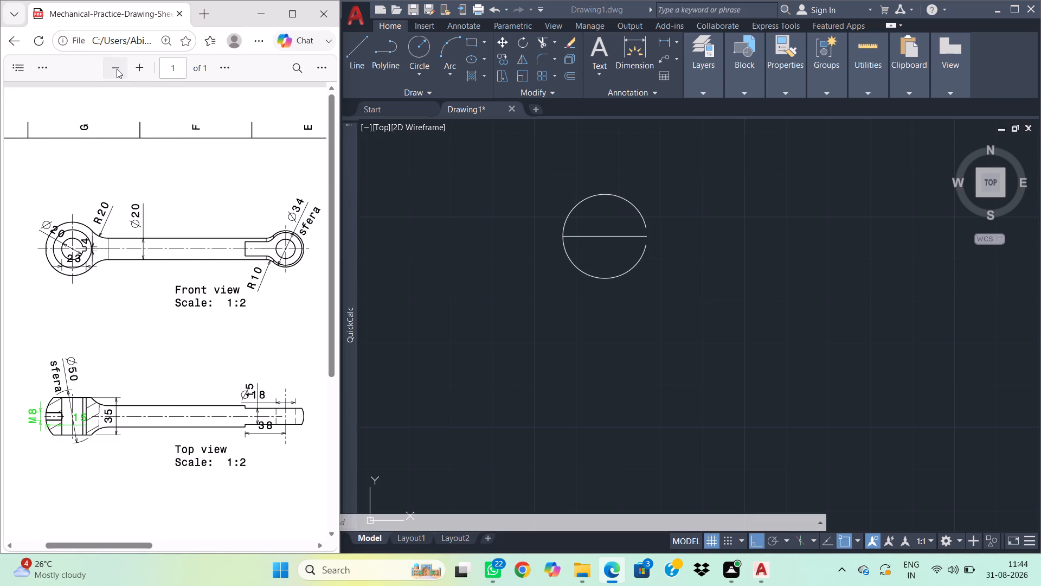
double_click(117, 69)
drag(121, 71, 126, 73)
double_click(128, 73)
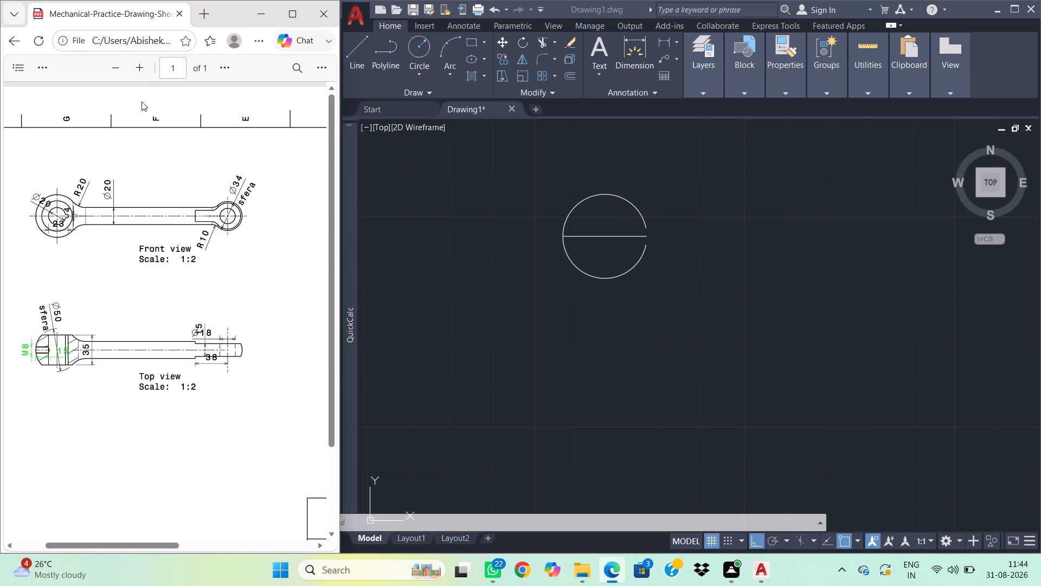
triple_click(111, 63)
click(111, 63)
double_click(111, 63)
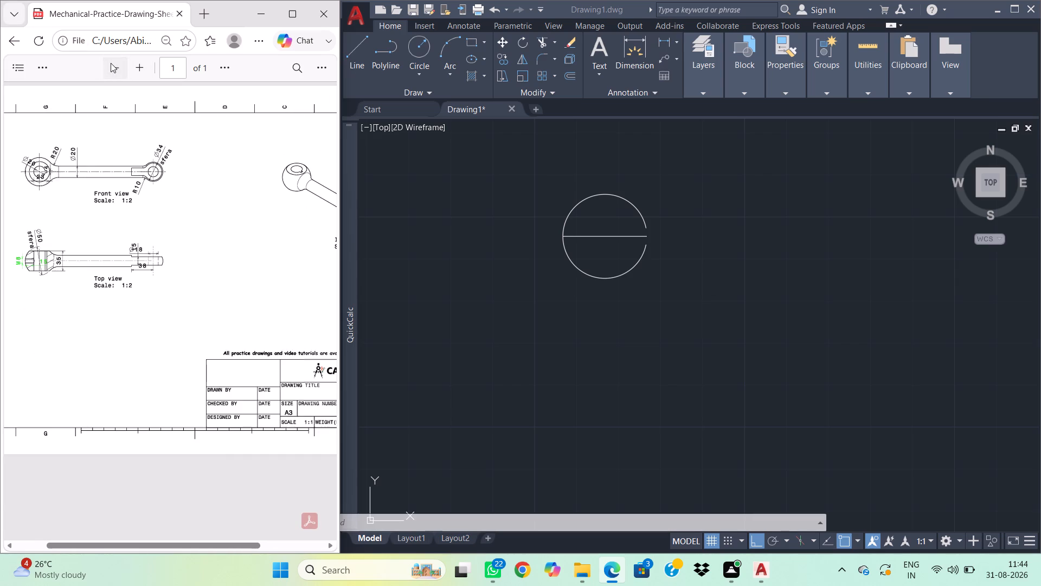
triple_click(132, 63)
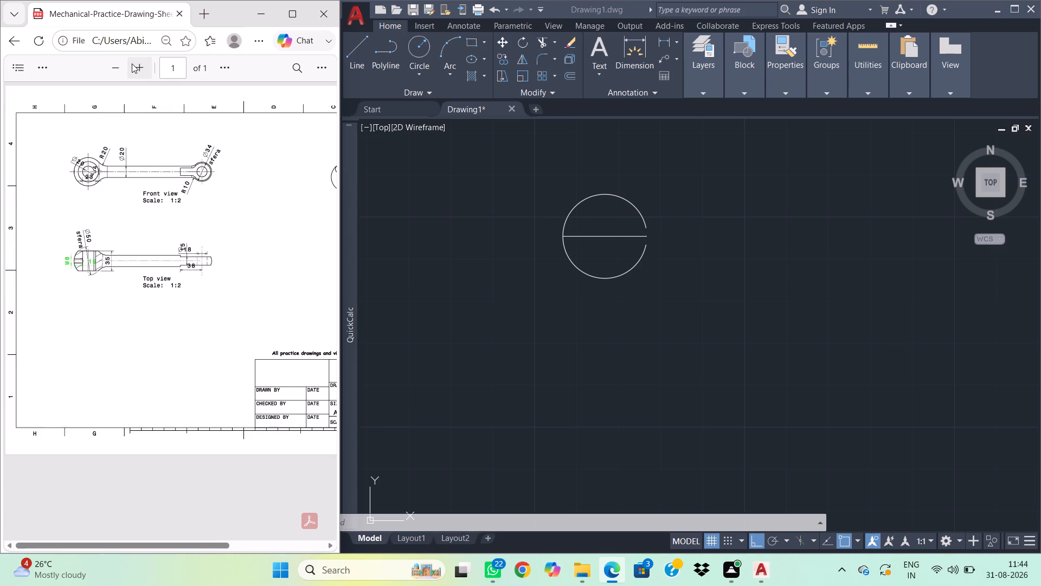
double_click(132, 62)
click(133, 62)
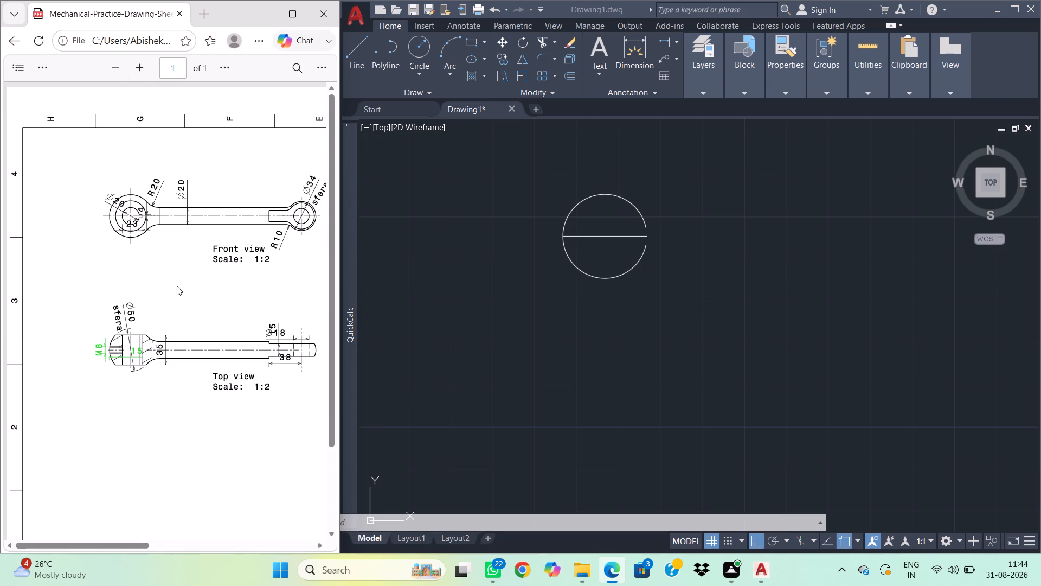
middle_drag(178, 280, 159, 277)
middle_drag(147, 259, 74, 266)
middle_drag(69, 266, 78, 266)
middle_drag(78, 266, 96, 267)
scroll(96, 267, up, 2)
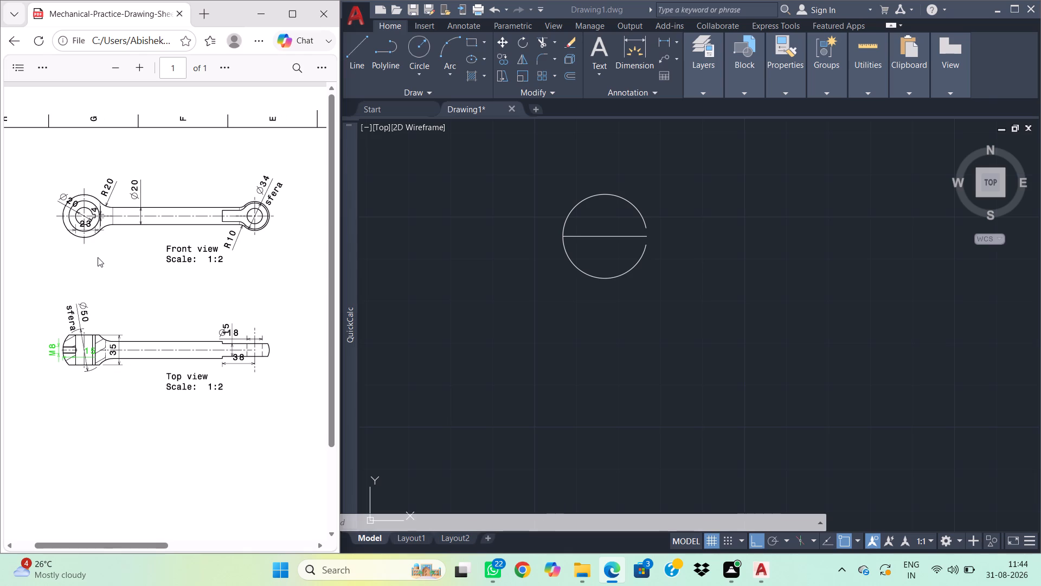
double_click(142, 68)
middle_drag(197, 300, 197, 298)
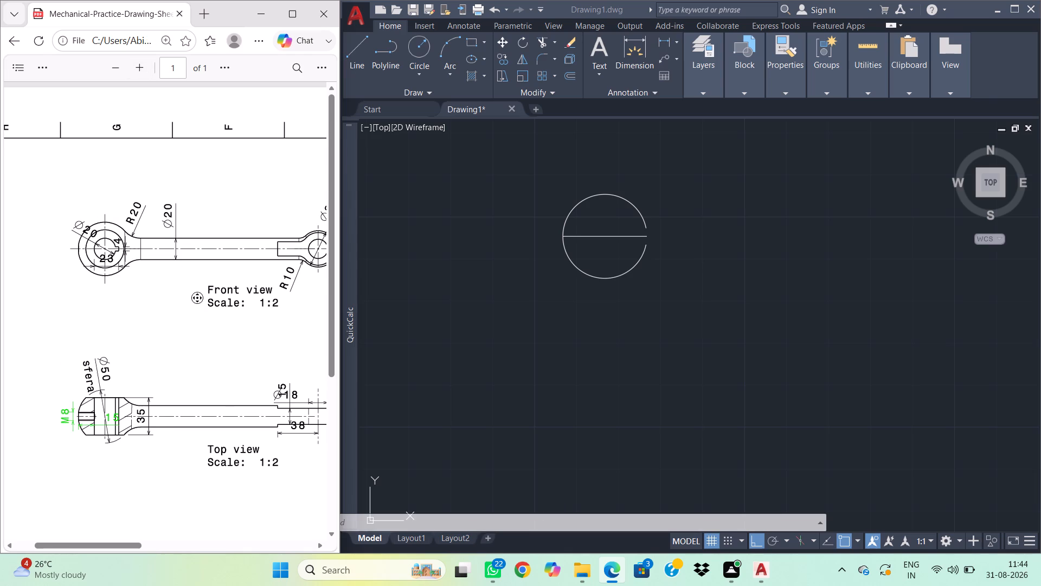
middle_drag(197, 298, 171, 290)
middle_drag(169, 288, 199, 287)
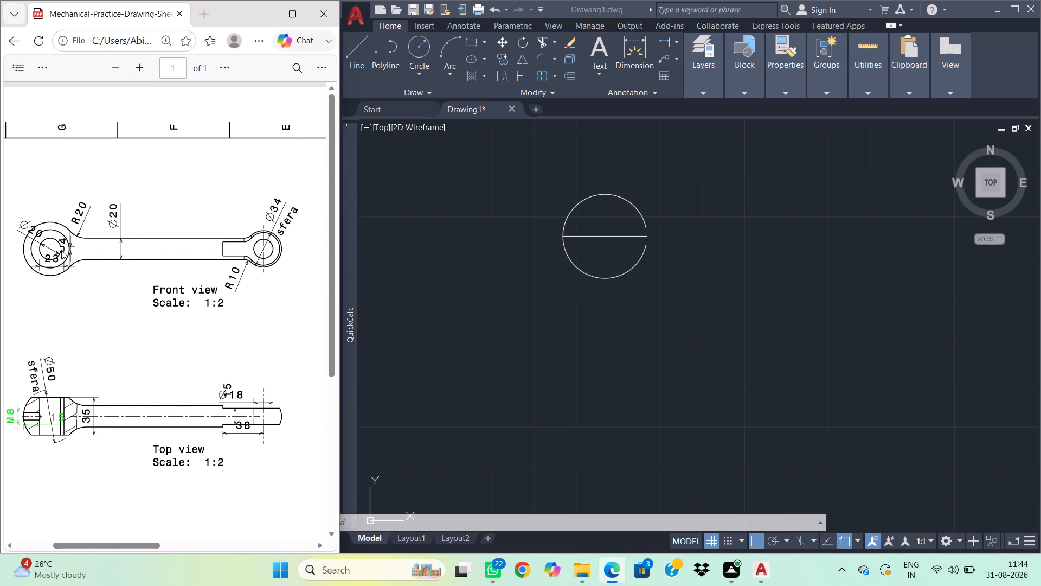
Open the reference files folder inside the desktop's cad intern folder, under 31 aug.
click(251, 16)
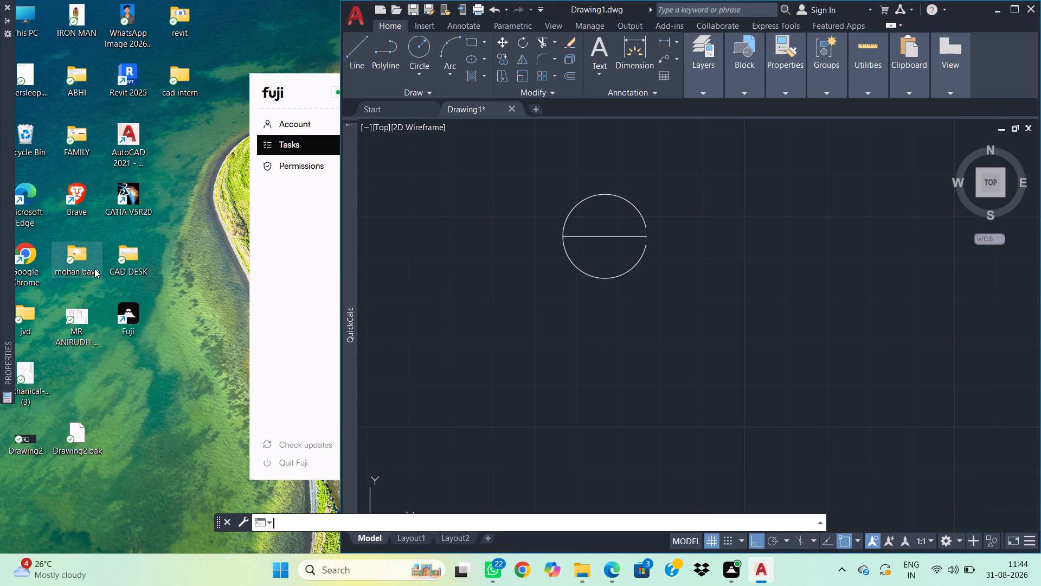
double_click(163, 72)
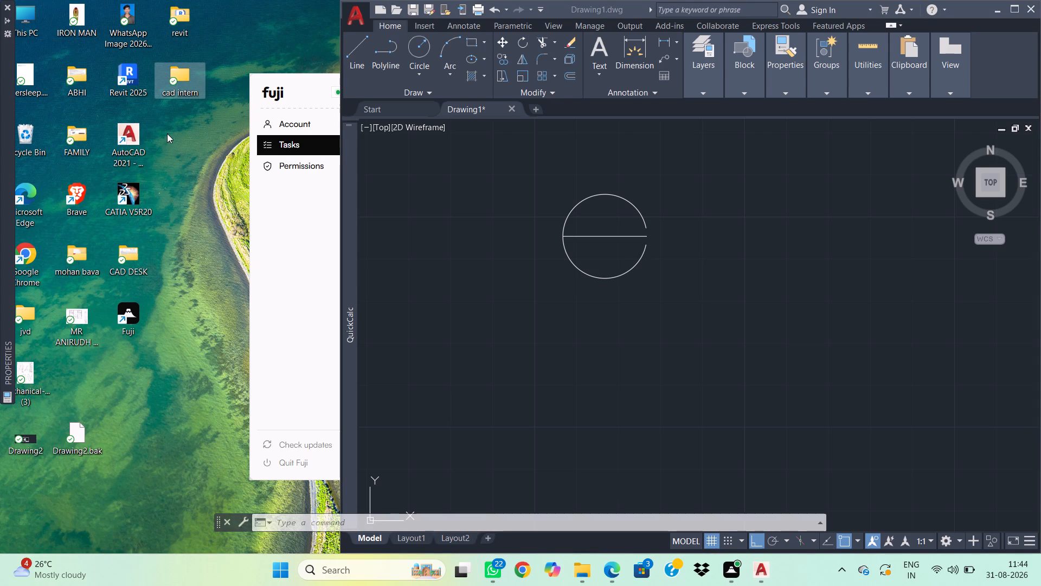
double_click(172, 80)
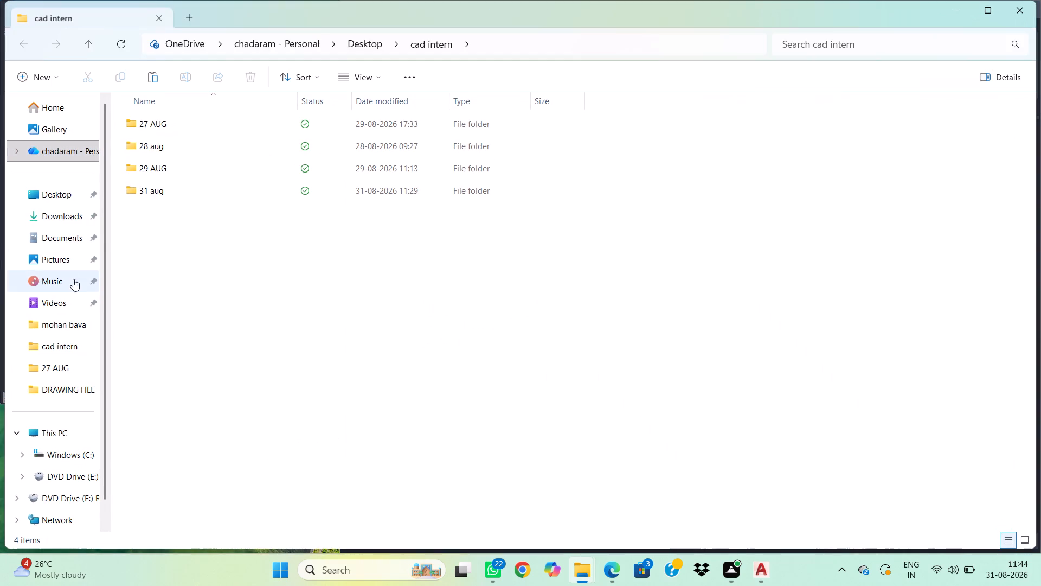
double_click(169, 195)
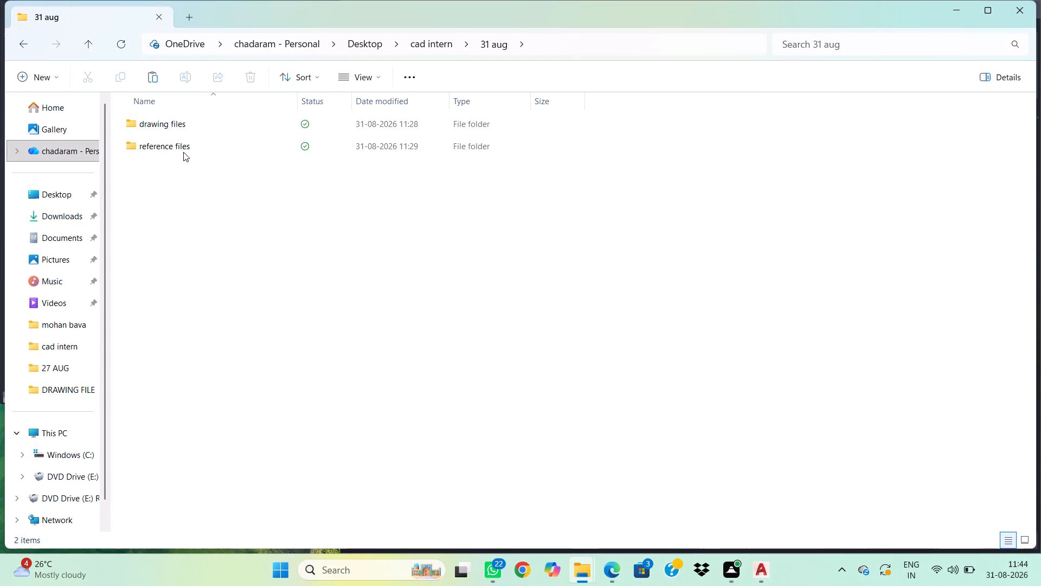
double_click(183, 152)
Open the second practice-drawing PDF, rotate it upright and enlarge the revolved part's front view for inspection.
double_click(176, 150)
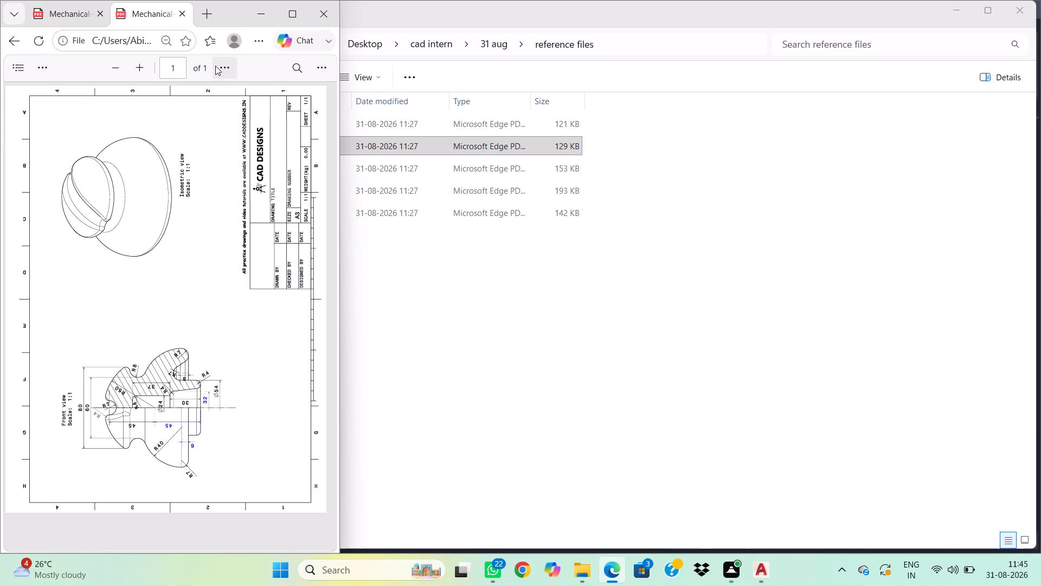
scroll(236, 93, down, 1)
scroll(224, 98, up, 2)
click(221, 67)
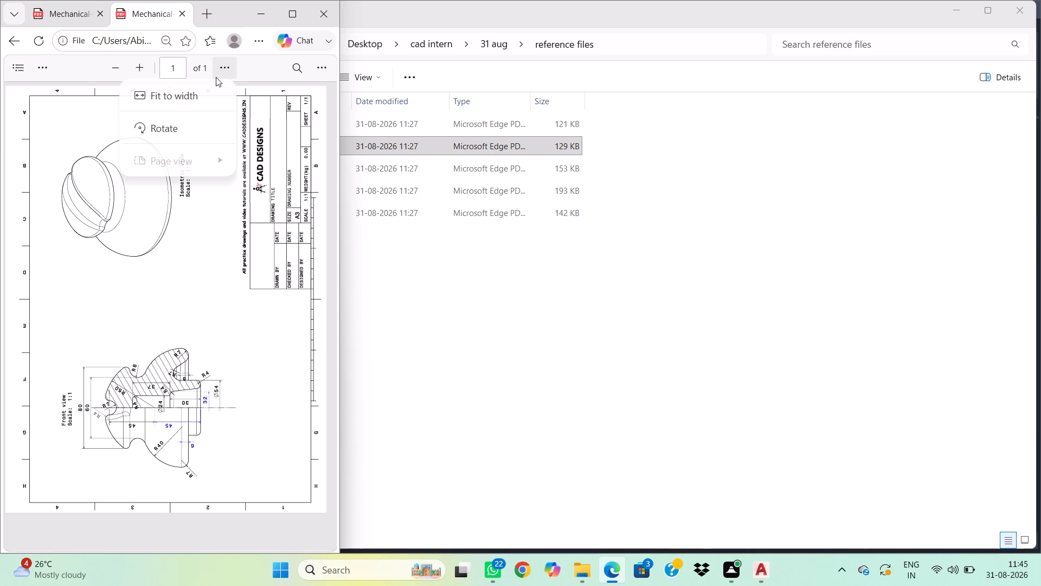
click(184, 132)
scroll(121, 233, up, 2)
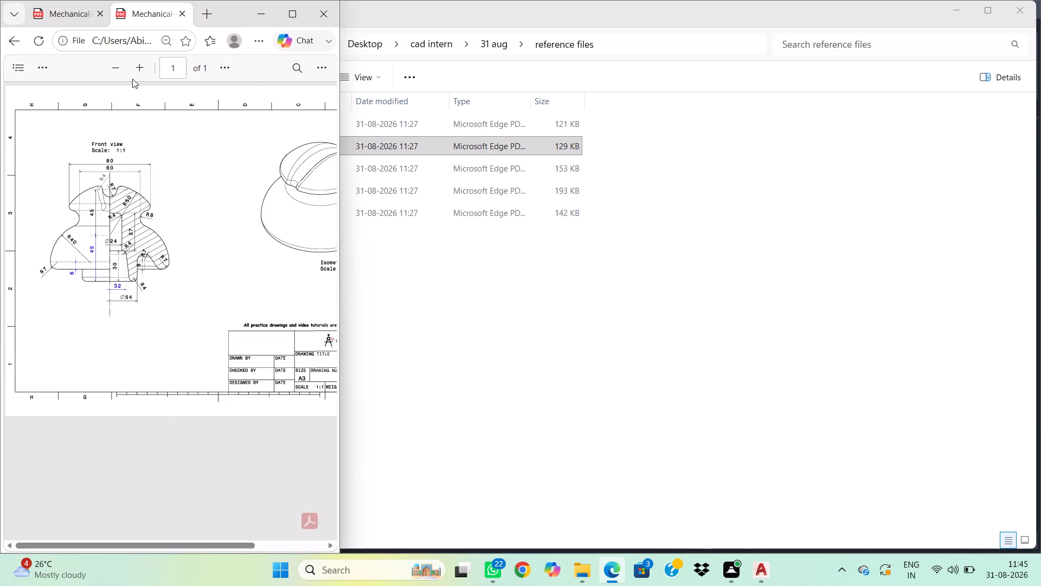
double_click(136, 69)
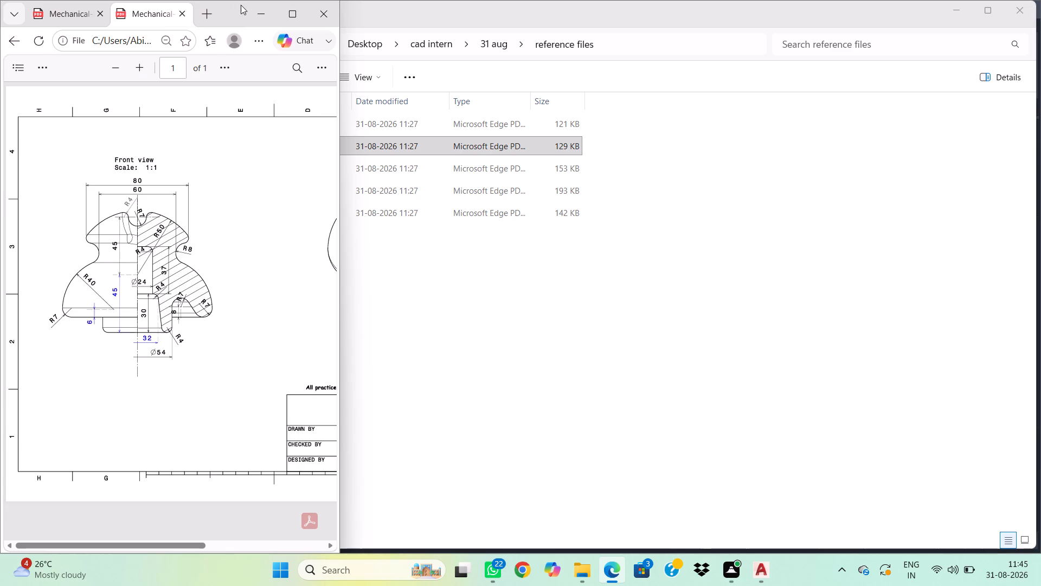
click(260, 7)
Open the third practice-drawing PDF, rotate it upright and enlarge the domed flange's front and top views.
double_click(192, 164)
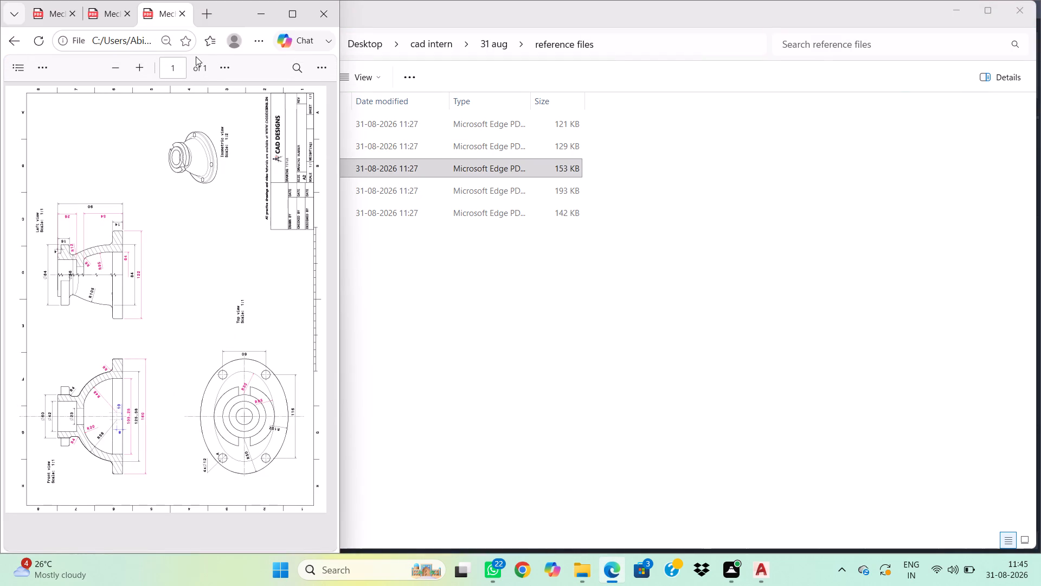
click(220, 66)
click(203, 136)
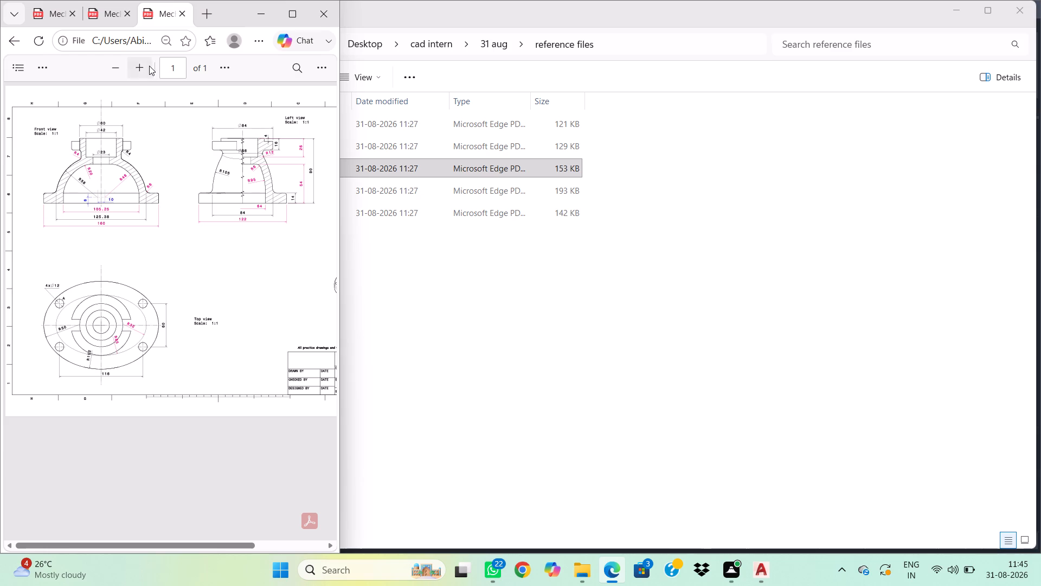
triple_click(147, 65)
click(147, 65)
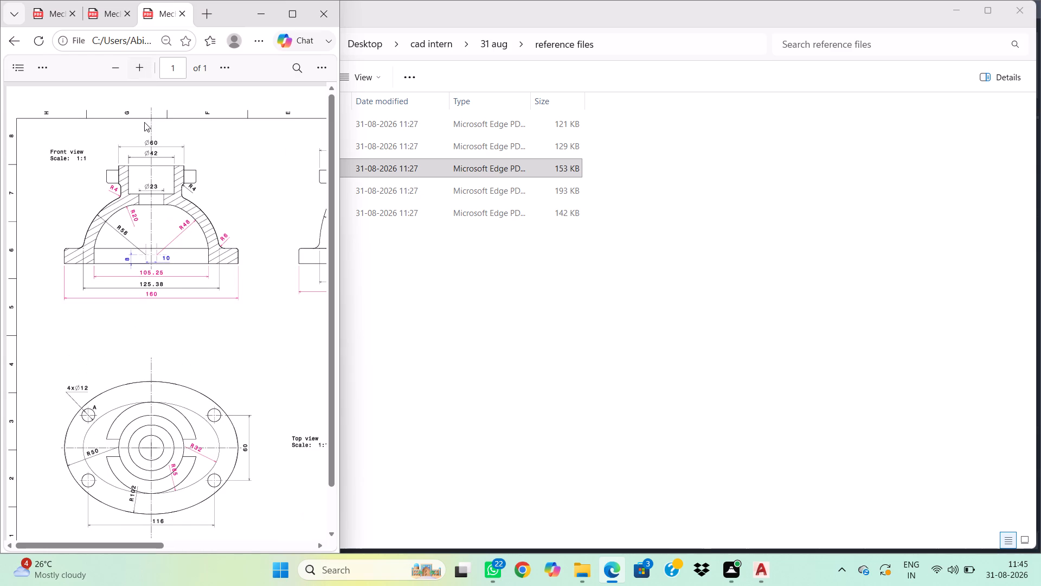
click(263, 7)
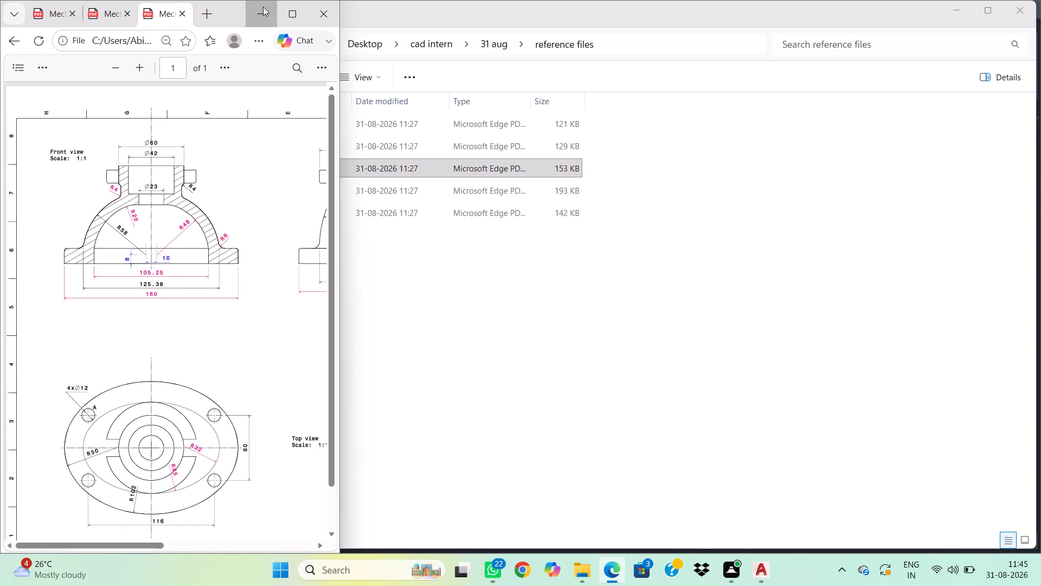
Open the fourth practice-drawing PDF, rotate it upright and enlarge the cover plate's front view and section A-A.
double_click(220, 194)
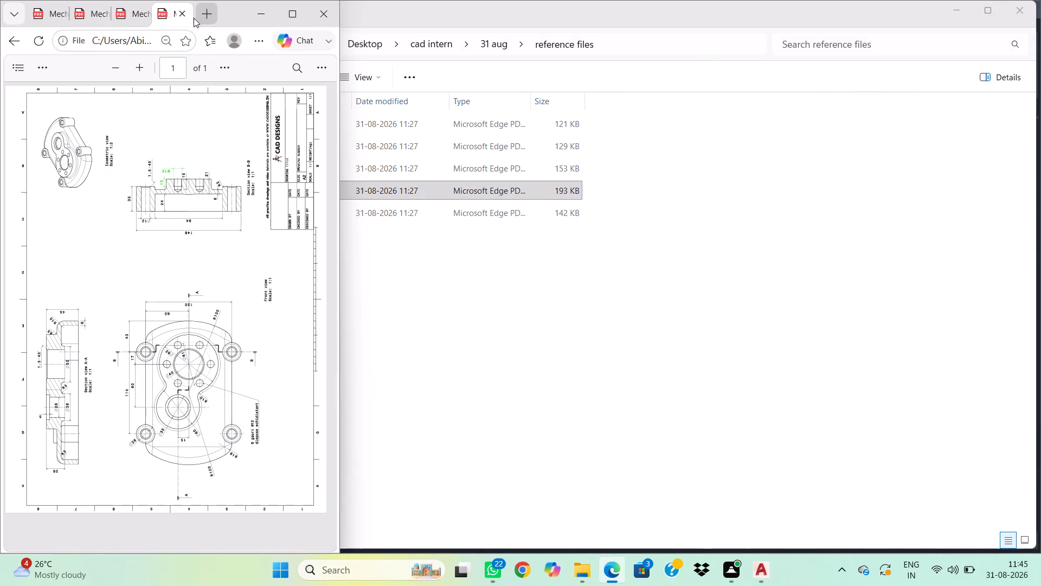
click(227, 65)
click(213, 135)
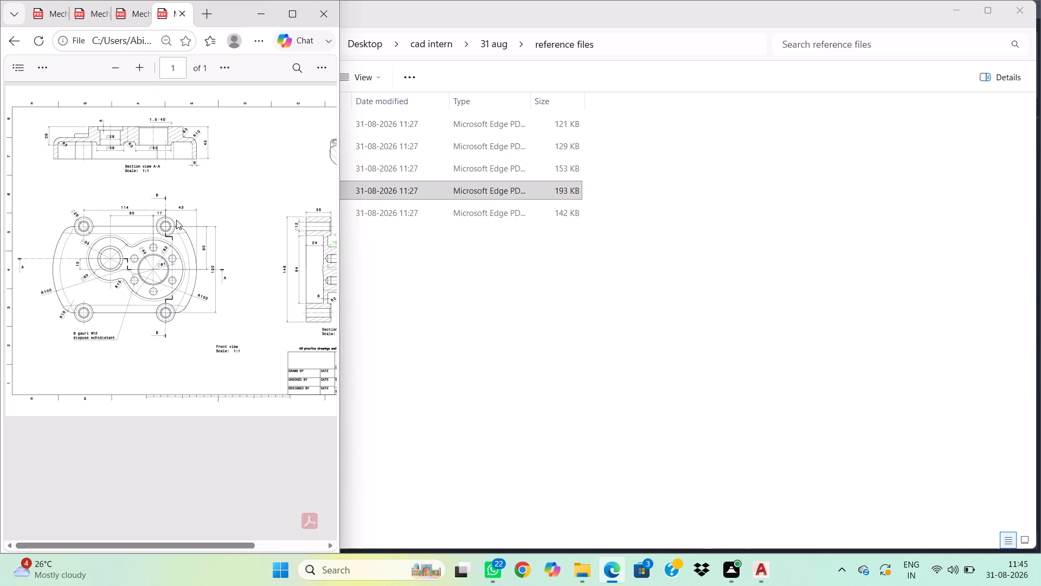
double_click(146, 72)
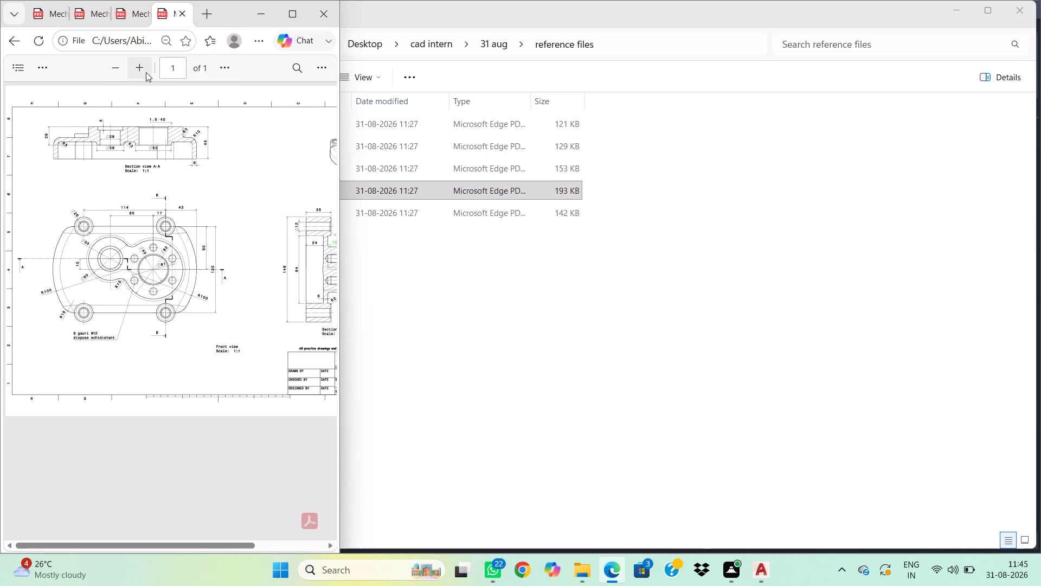
double_click(146, 72)
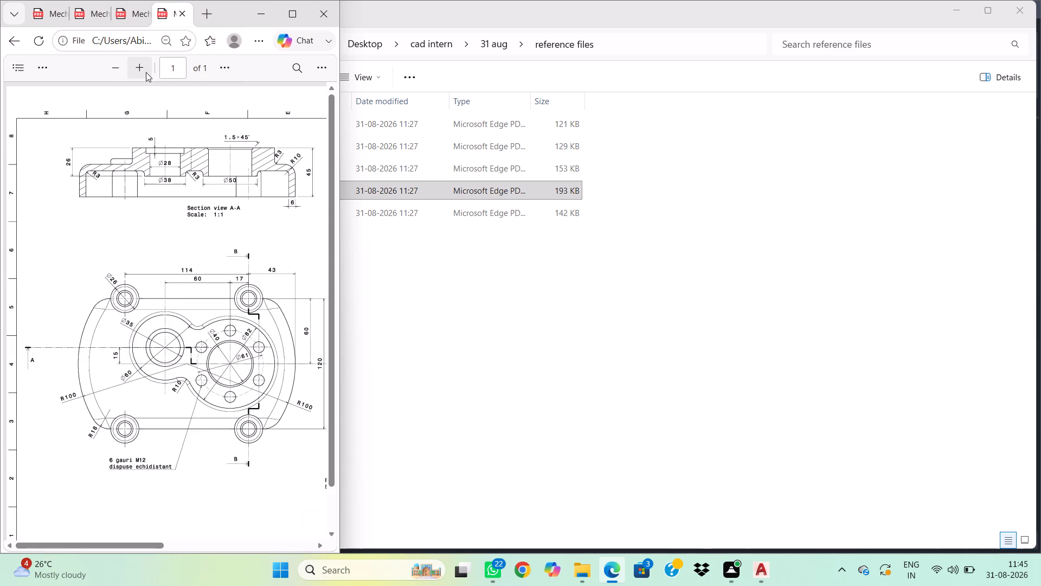
click(255, 16)
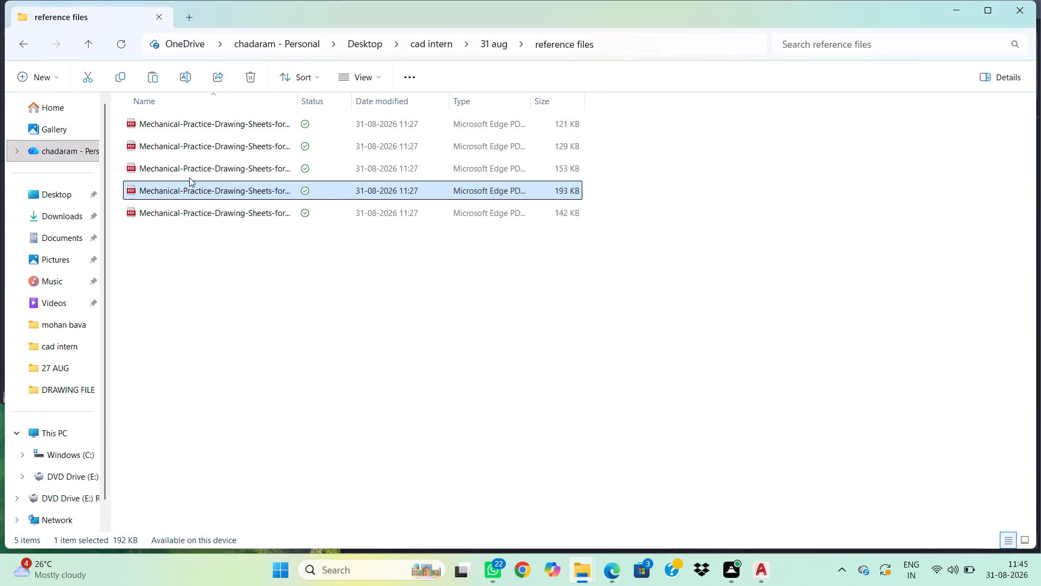
Open the fifth practice-drawing PDF, rotate it upright, enlarge the pipe elbow's front view and bring it beside the AutoCAD drawing.
double_click(200, 209)
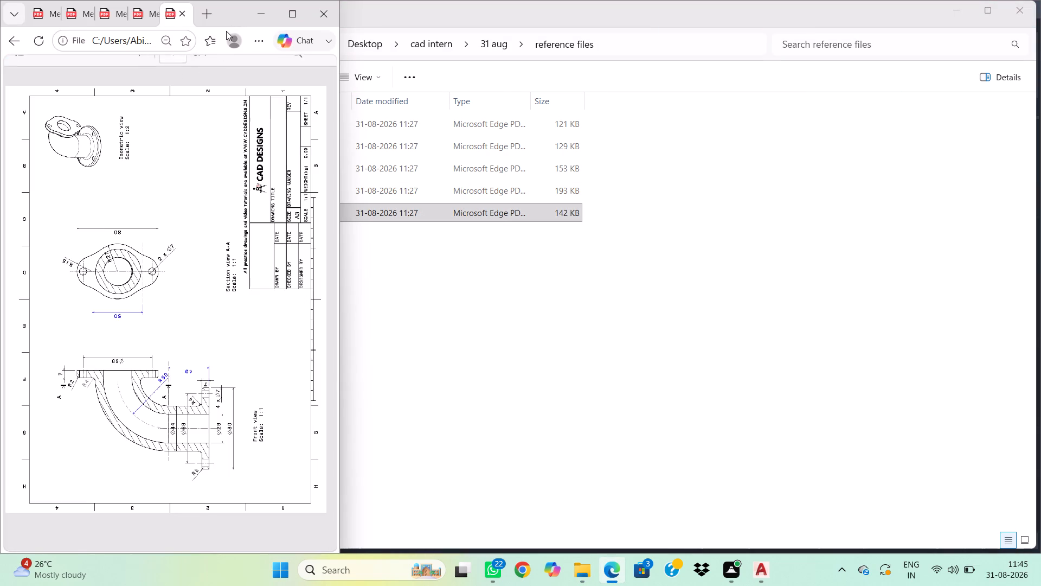
click(222, 64)
click(219, 131)
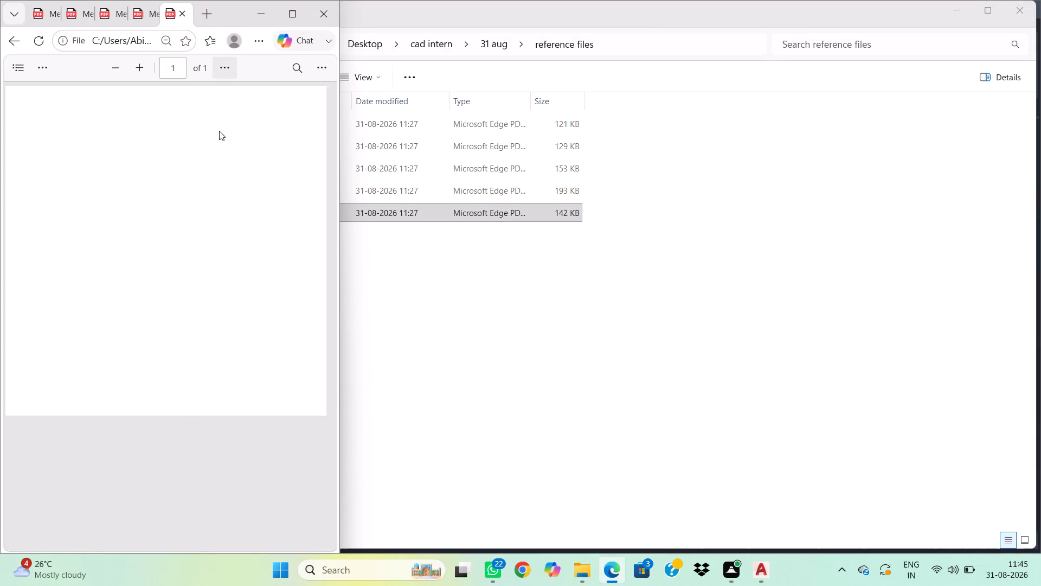
scroll(160, 180, up, 2)
triple_click(143, 69)
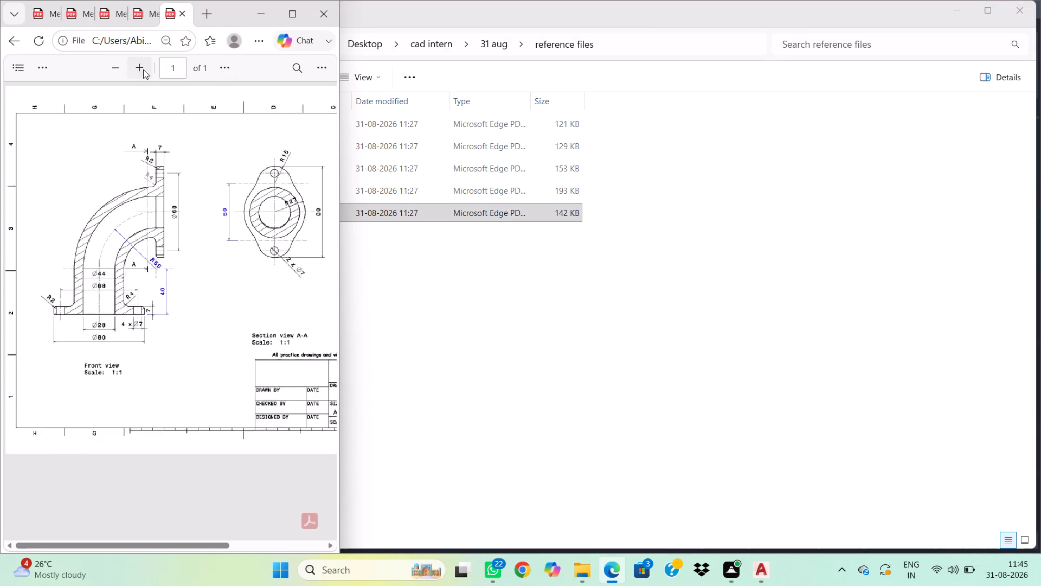
click(143, 69)
click(143, 69)
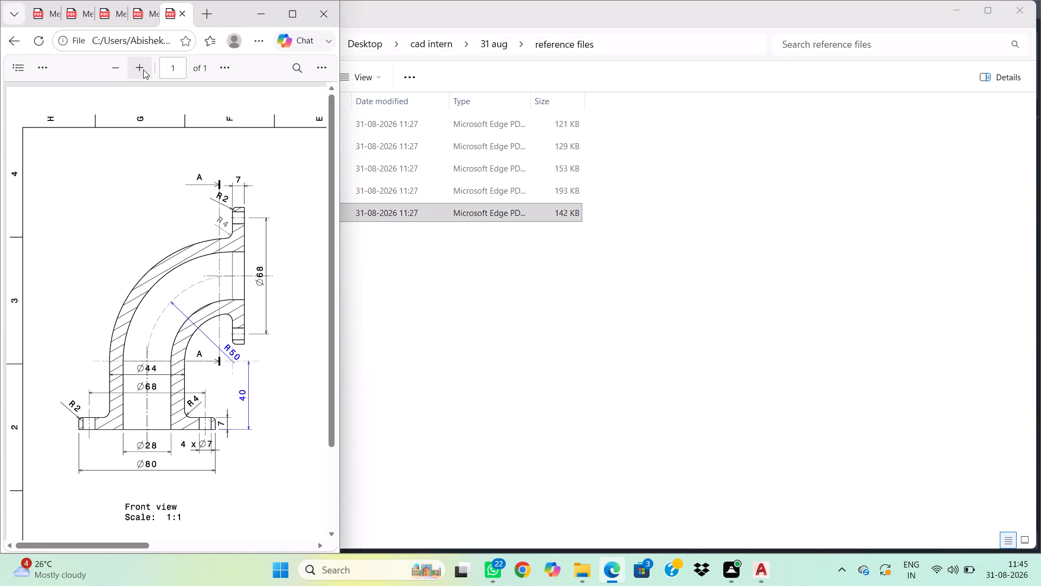
click(953, 11)
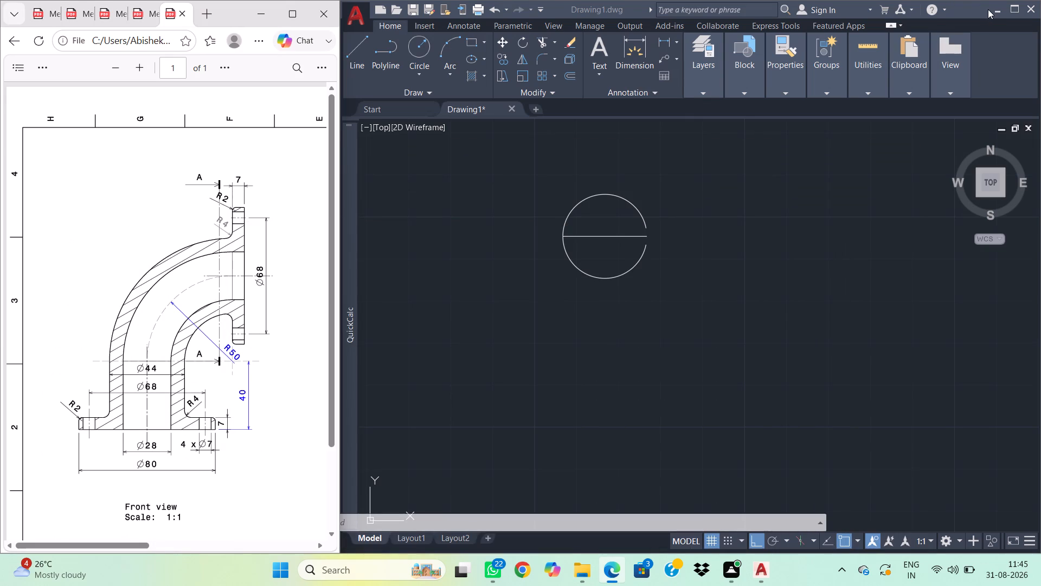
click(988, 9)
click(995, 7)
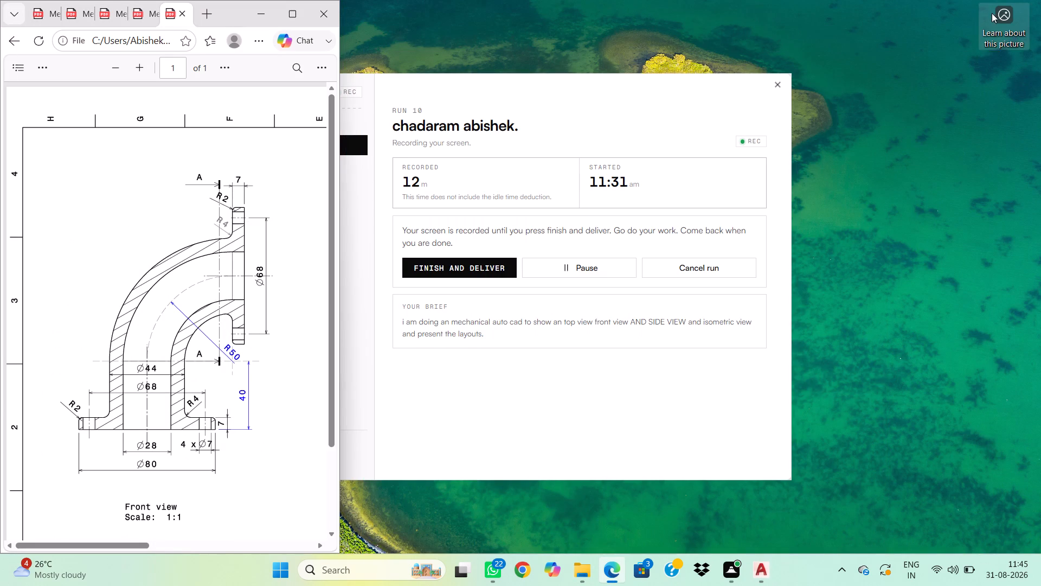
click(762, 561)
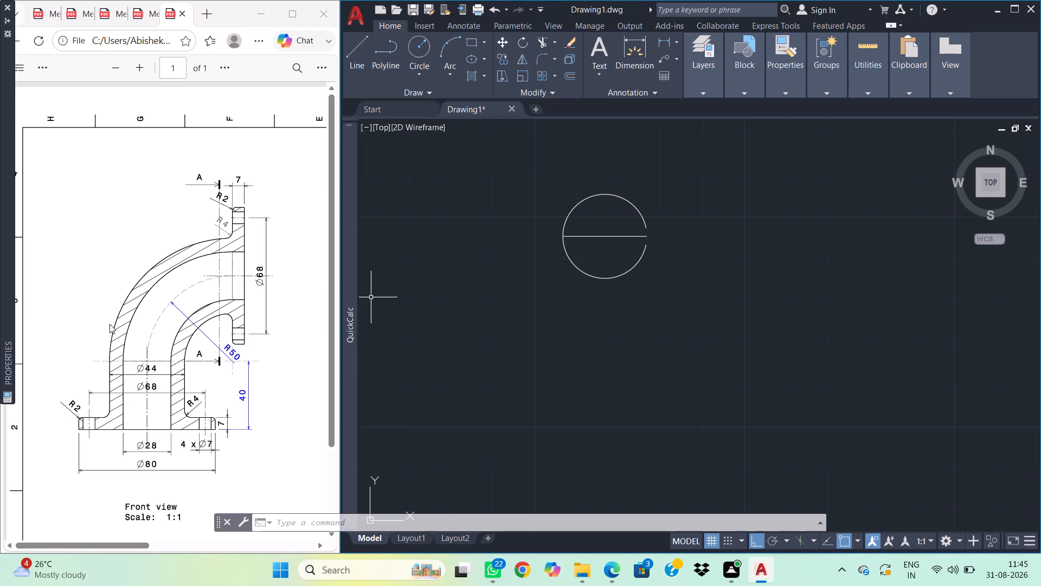
Examine the pipe elbow's flange, bore, bend and fillet dimensions in the reference PDF's front view.
scroll(113, 304, down, 4)
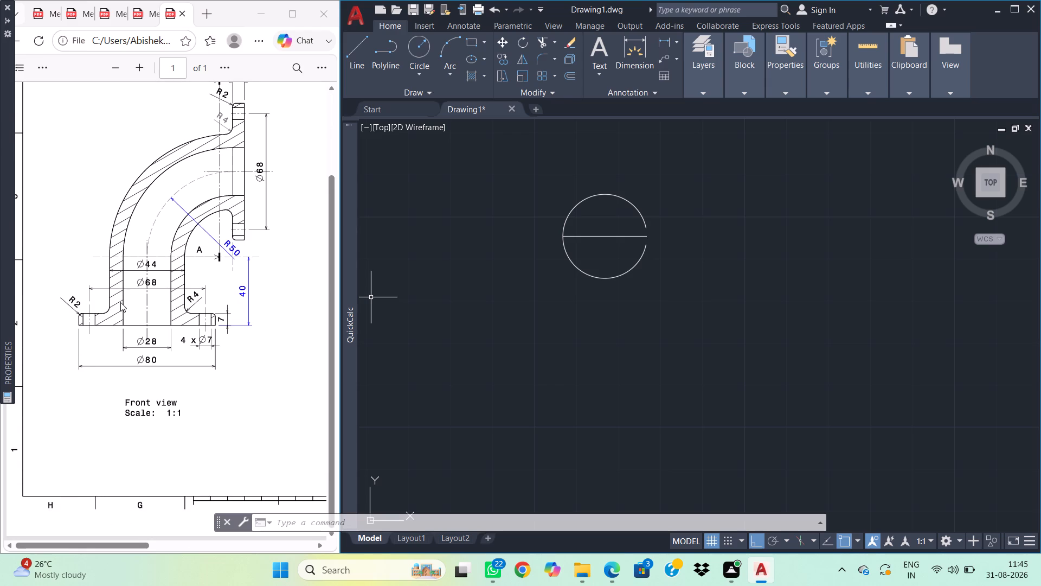
scroll(120, 302, up, 6)
scroll(120, 302, down, 5)
scroll(120, 302, up, 1)
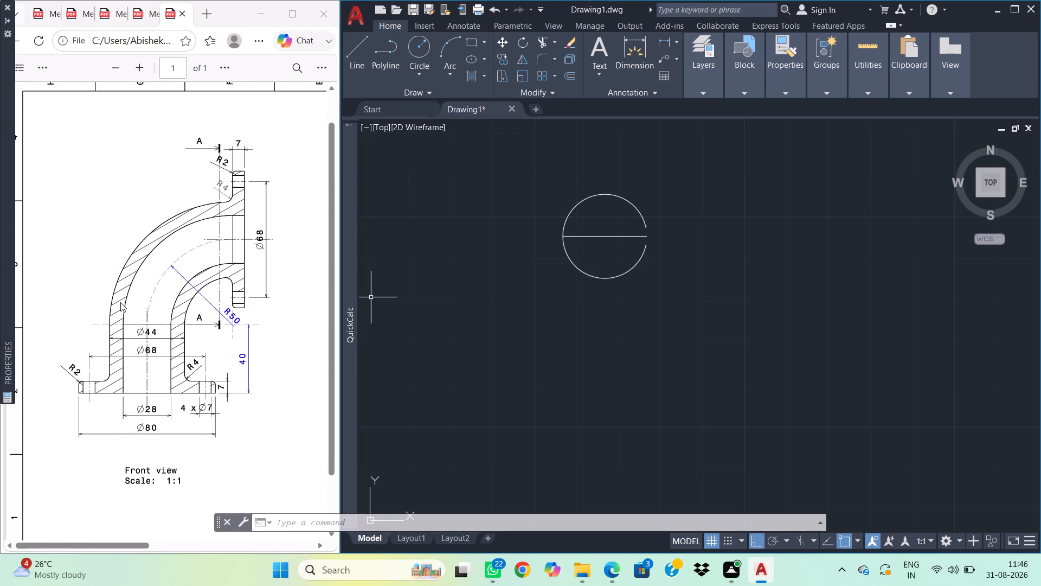
scroll(120, 302, down, 1)
scroll(120, 302, up, 3)
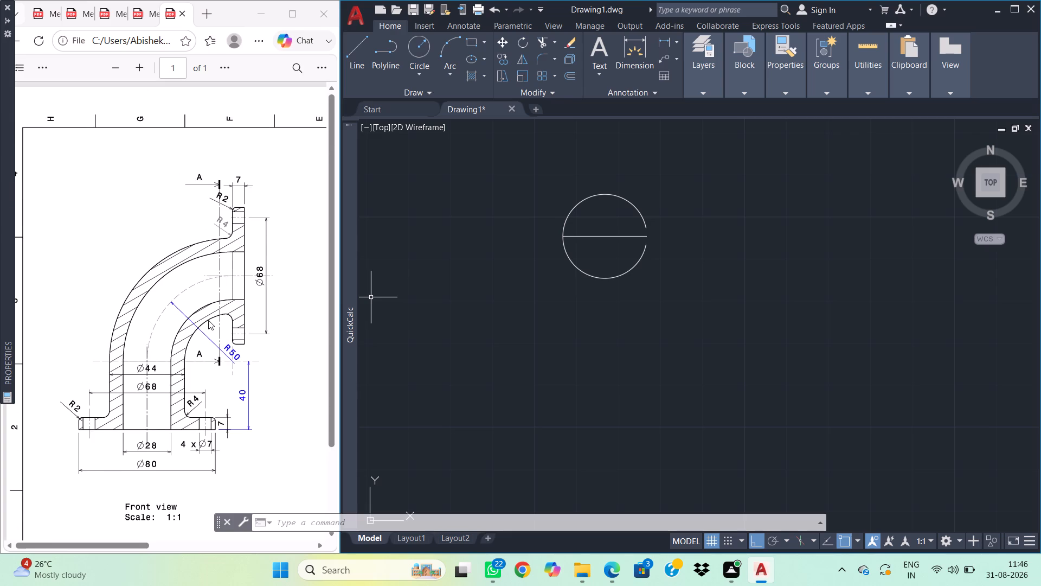
scroll(205, 307, down, 2)
scroll(203, 301, up, 1)
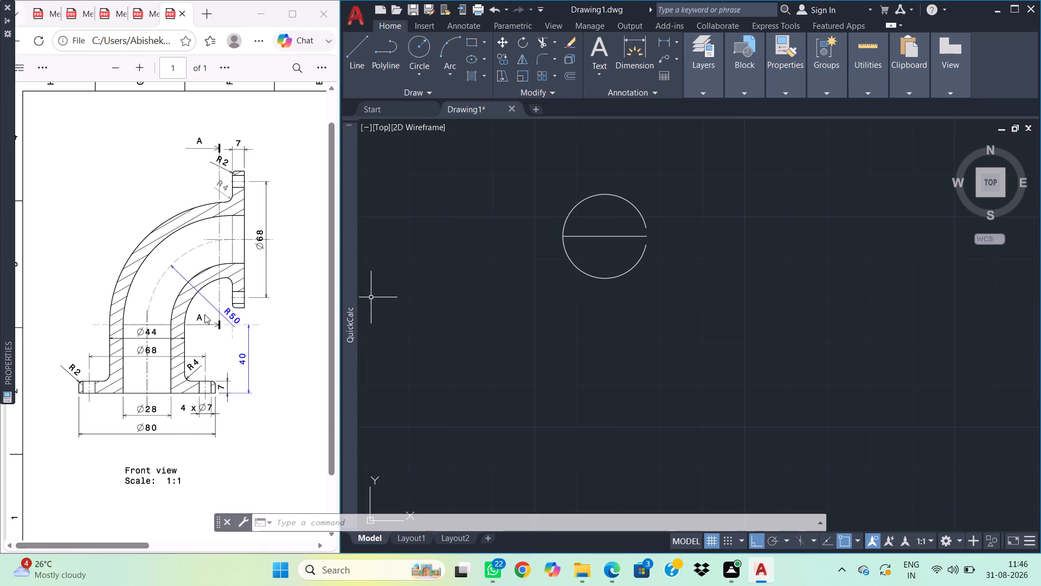
scroll(204, 314, down, 1)
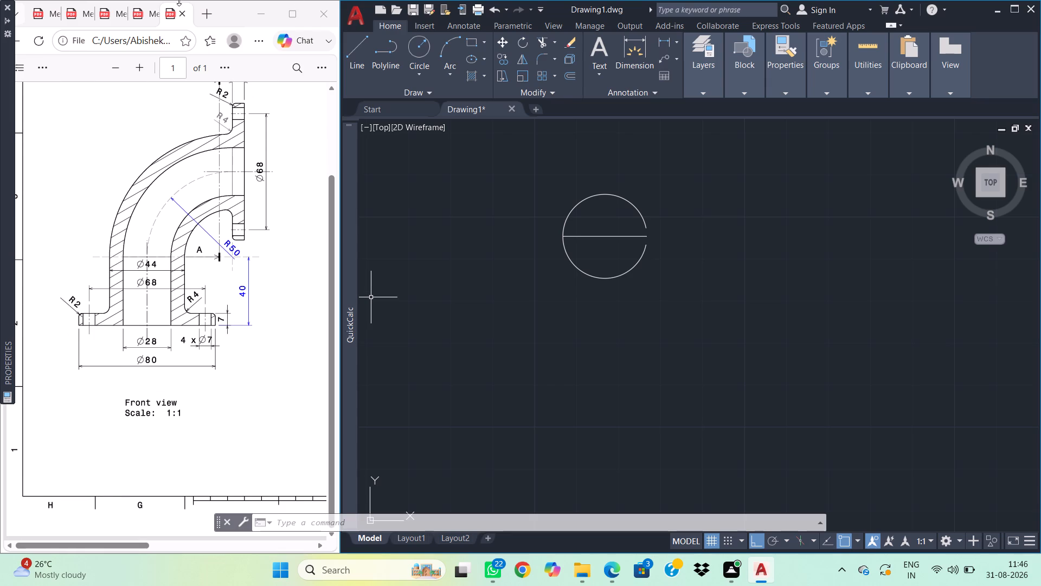
Return to the fourth practice-drawing PDF, enlarge the cover plate's front view and examine its hole, boss and outline dimensions.
click(149, 20)
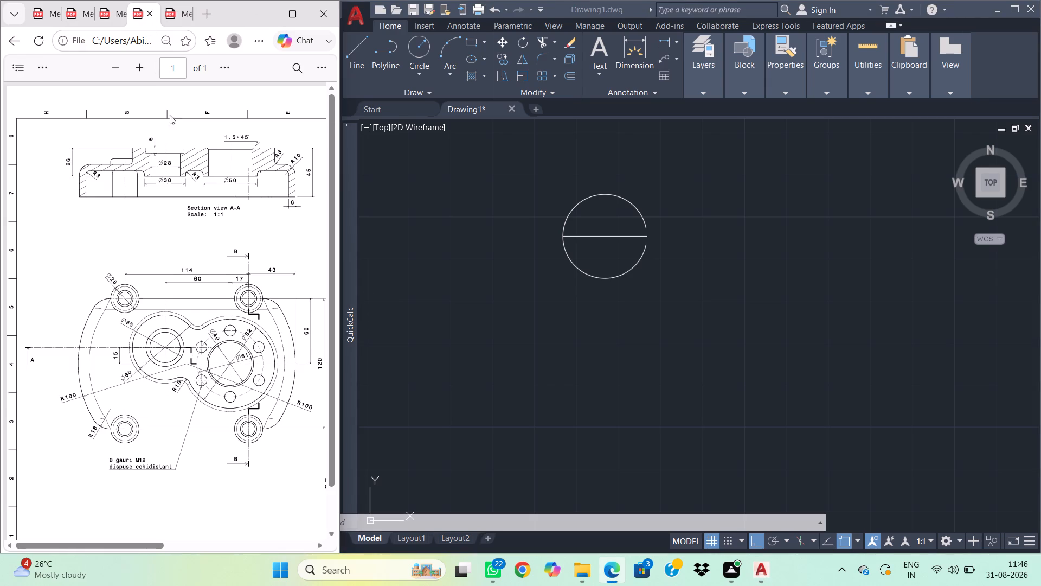
middle_drag(261, 266, 239, 265)
middle_drag(239, 265, 134, 273)
middle_drag(134, 273, 211, 285)
middle_drag(189, 318, 189, 319)
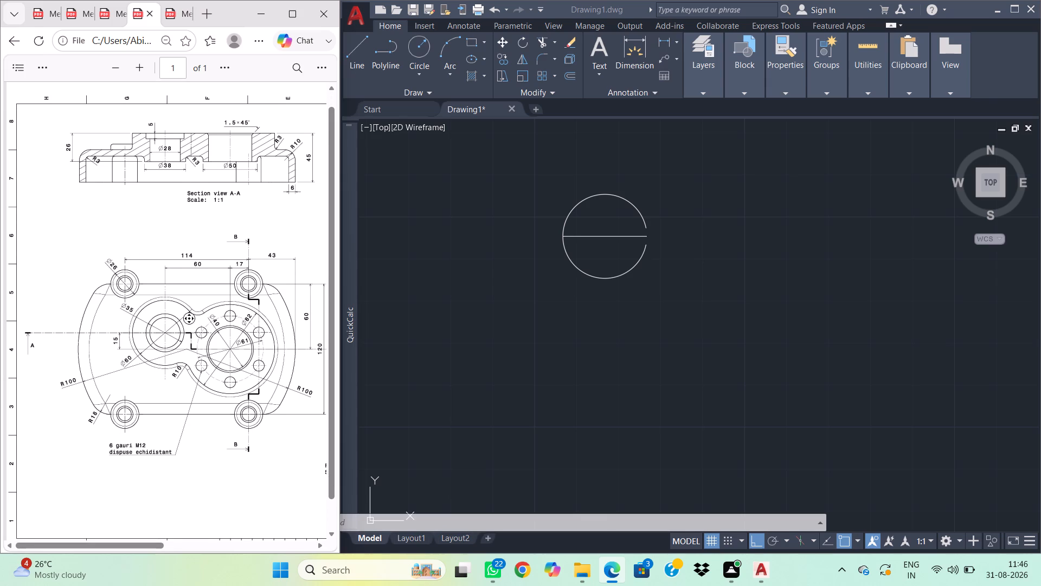
middle_drag(189, 319, 228, 325)
scroll(222, 319, up, 2)
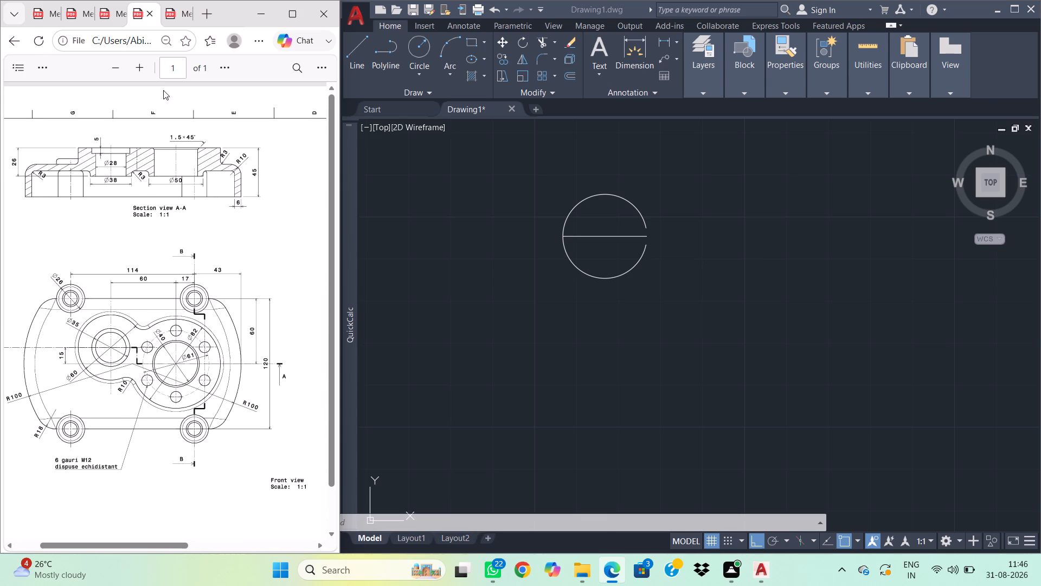
double_click(142, 66)
middle_drag(228, 355, 230, 276)
middle_click(187, 334)
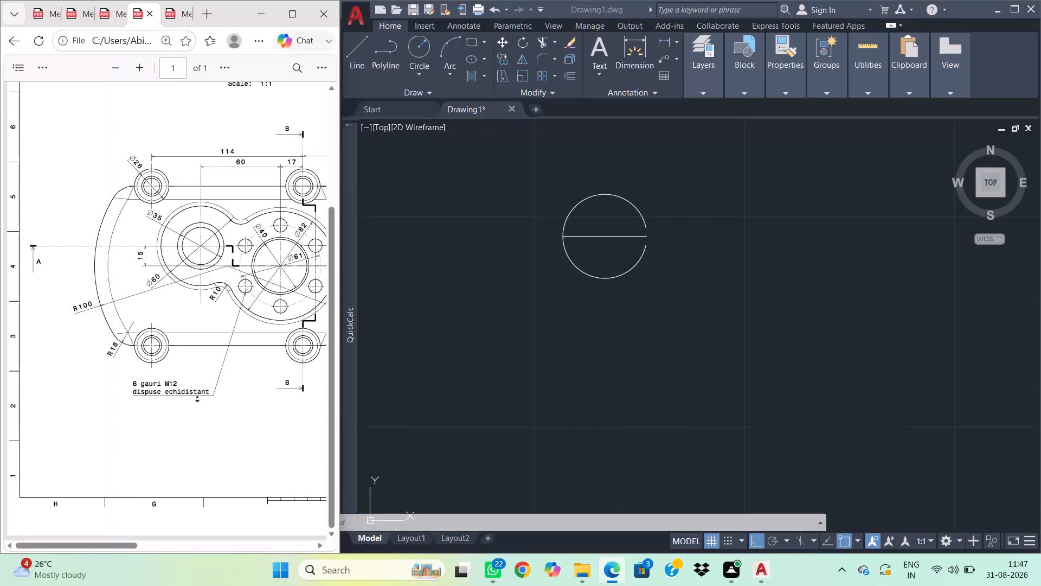
click(235, 411)
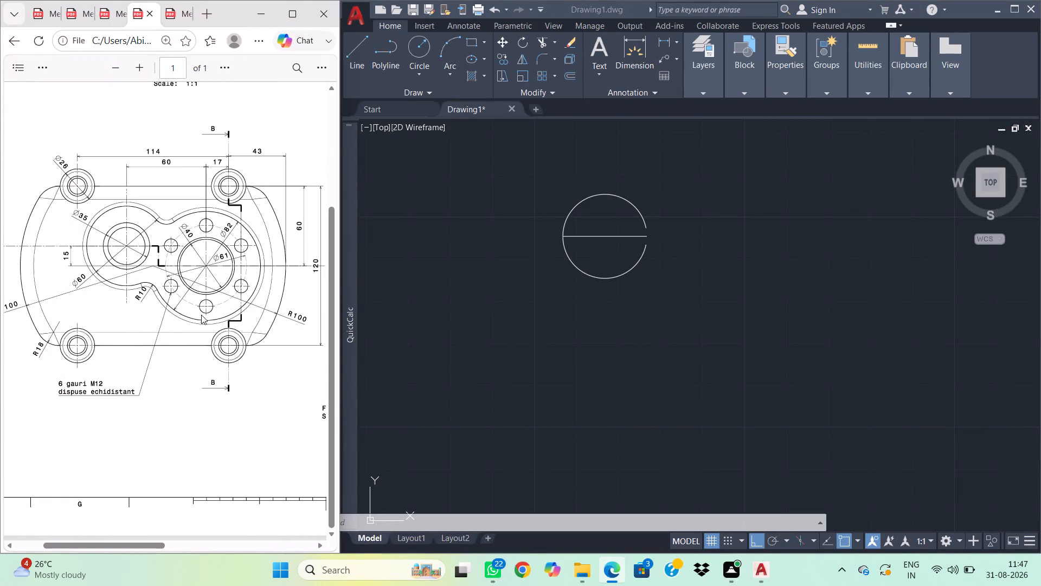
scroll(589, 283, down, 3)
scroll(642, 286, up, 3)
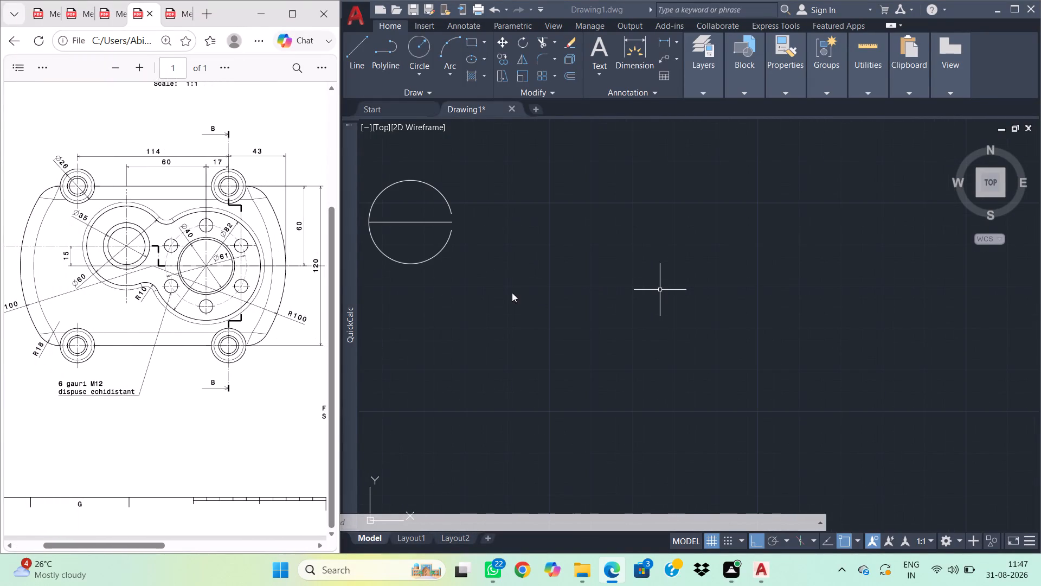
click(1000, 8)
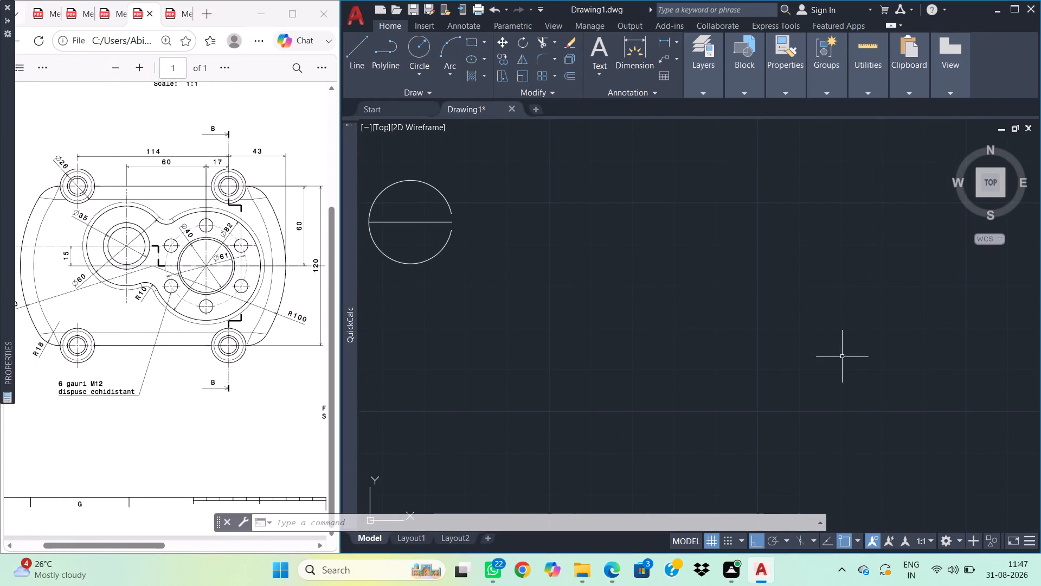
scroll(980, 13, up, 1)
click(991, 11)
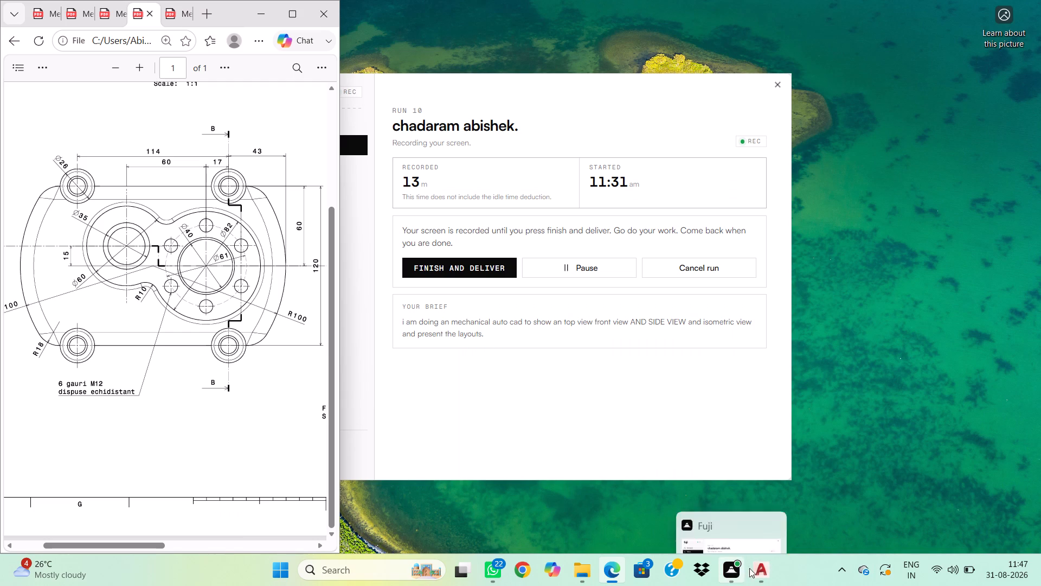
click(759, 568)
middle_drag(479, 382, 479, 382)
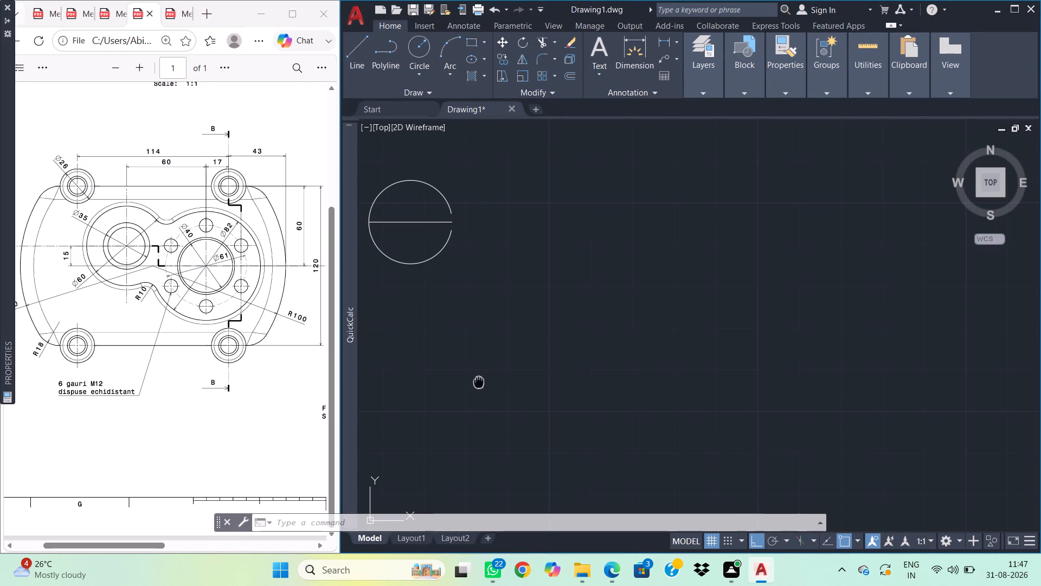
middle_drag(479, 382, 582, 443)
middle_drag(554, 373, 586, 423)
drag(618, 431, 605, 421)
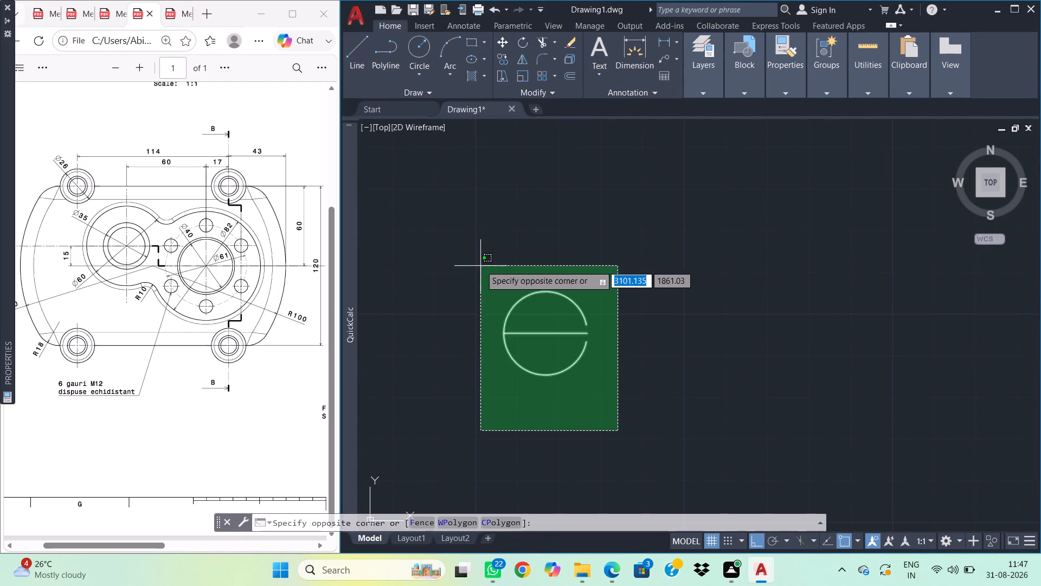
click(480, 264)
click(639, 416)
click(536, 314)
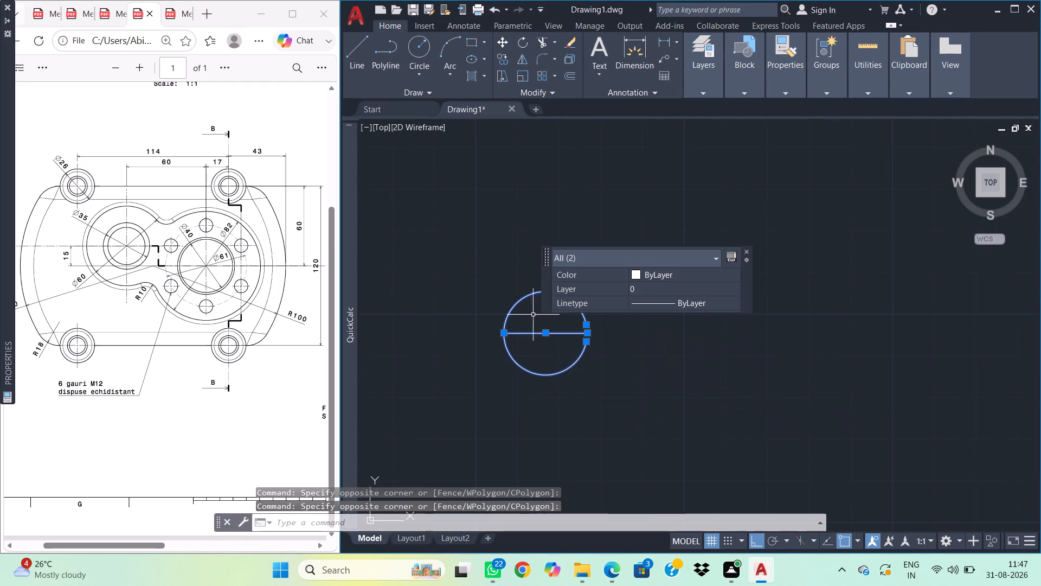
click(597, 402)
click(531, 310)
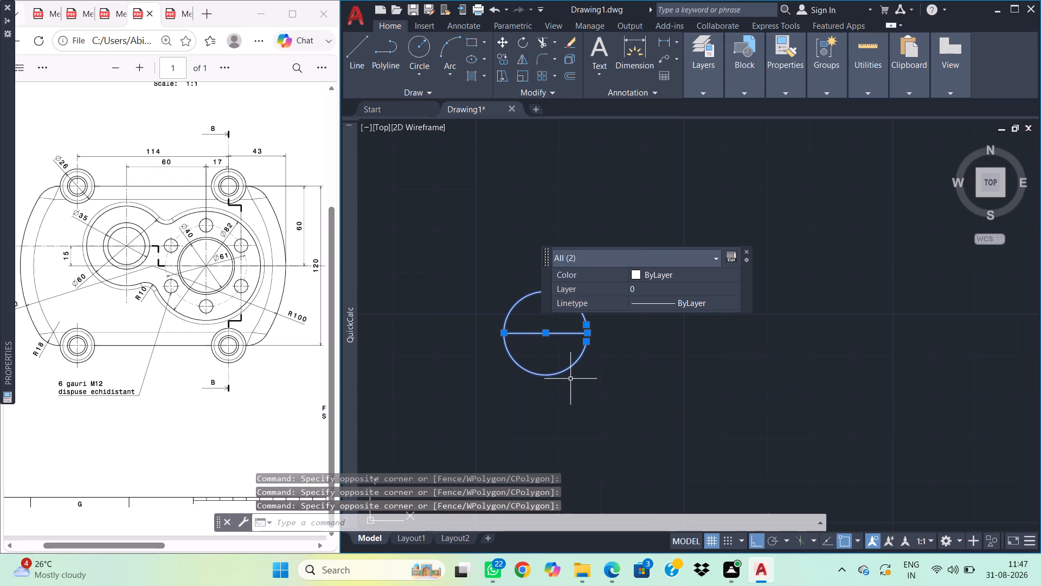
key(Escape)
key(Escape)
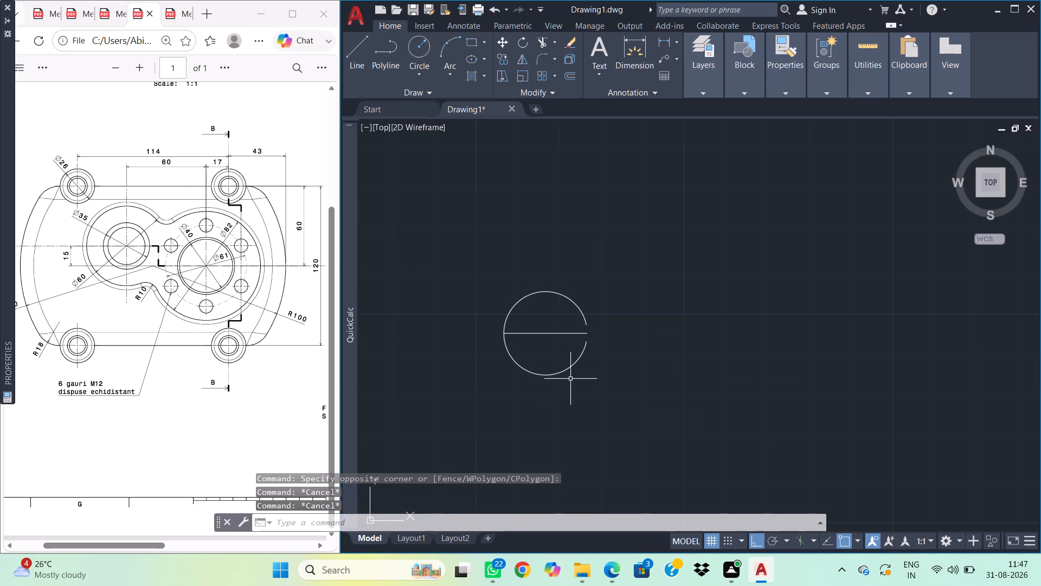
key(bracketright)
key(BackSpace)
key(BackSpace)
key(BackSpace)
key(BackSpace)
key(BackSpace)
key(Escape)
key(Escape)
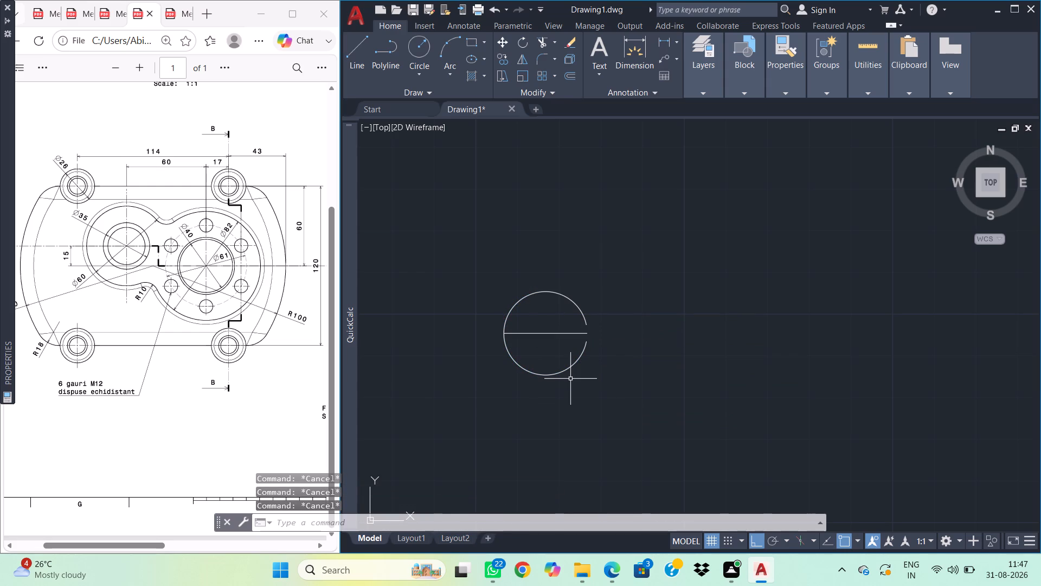
Compare the rod, grooved part, domed flange and pipe elbow sheets across the open reference PDFs.
drag(57, 23, 38, 18)
click(42, 10)
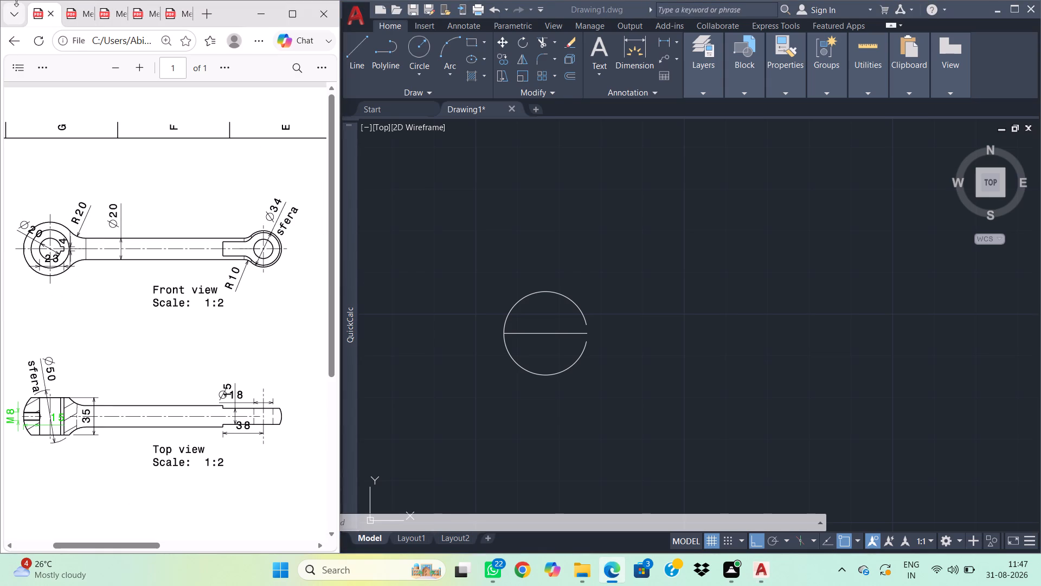
click(75, 16)
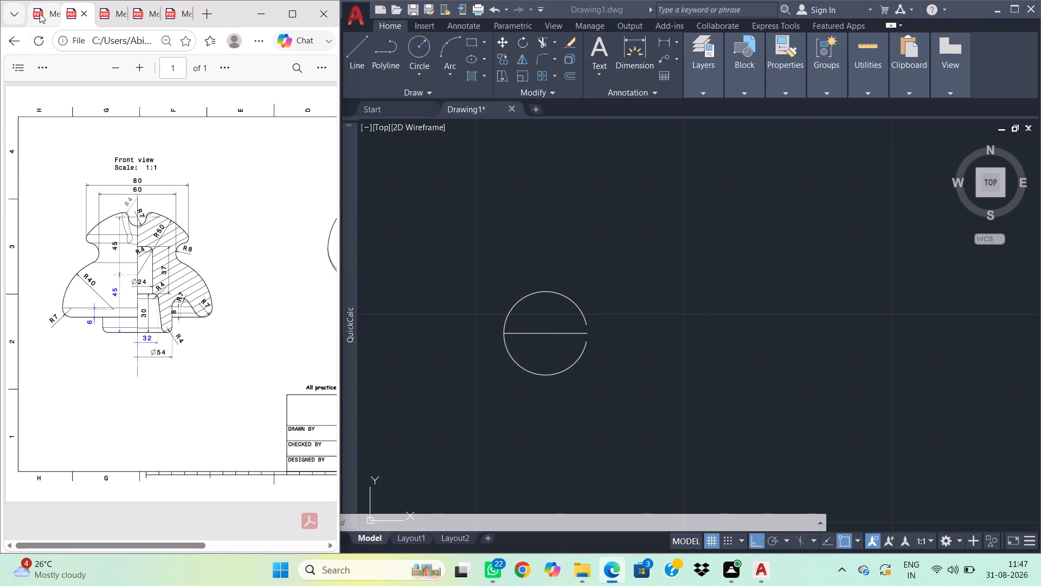
click(40, 13)
click(75, 18)
click(114, 17)
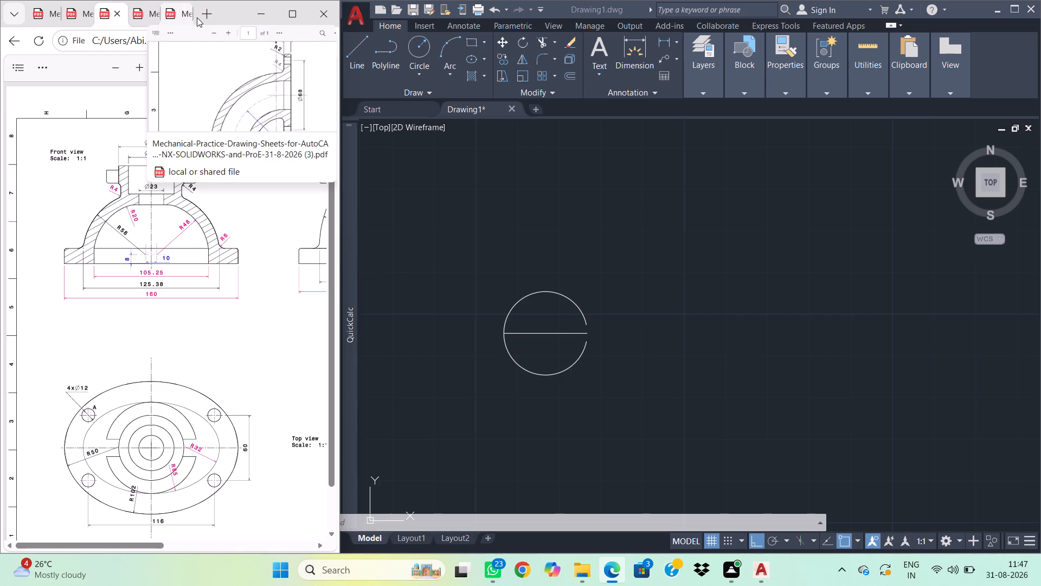
click(180, 15)
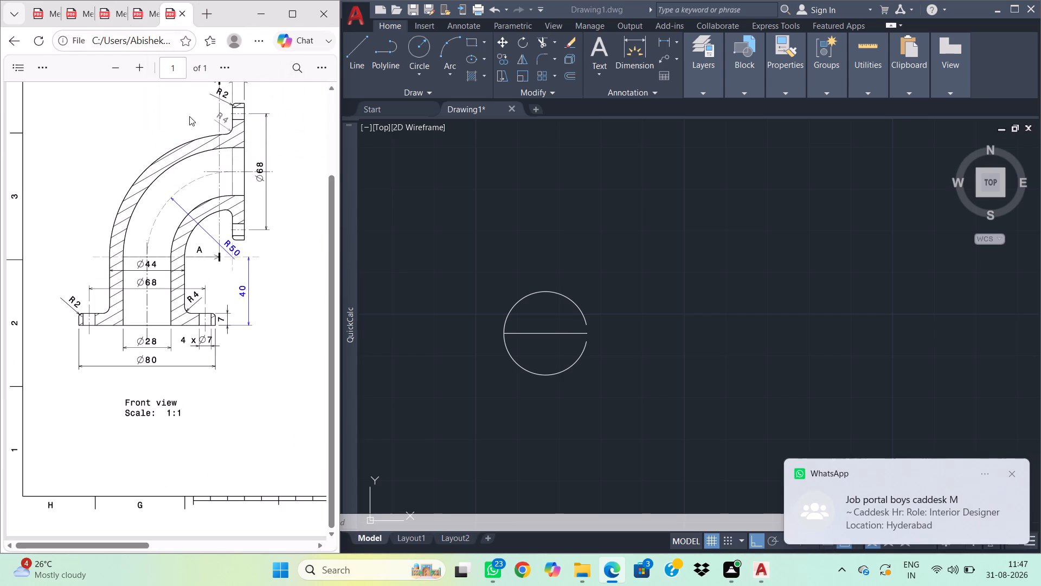
scroll(191, 134, down, 2)
click(1011, 474)
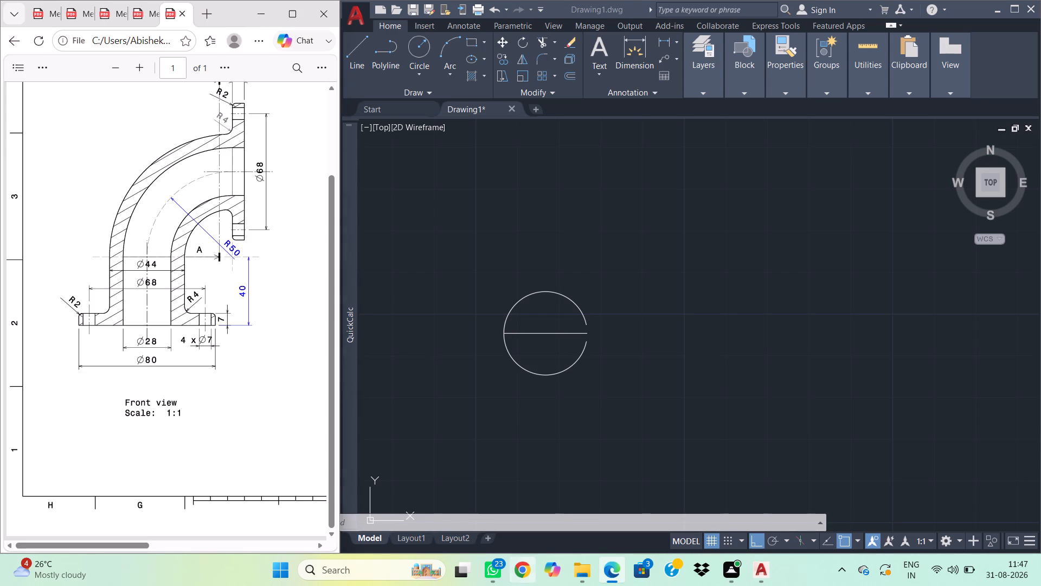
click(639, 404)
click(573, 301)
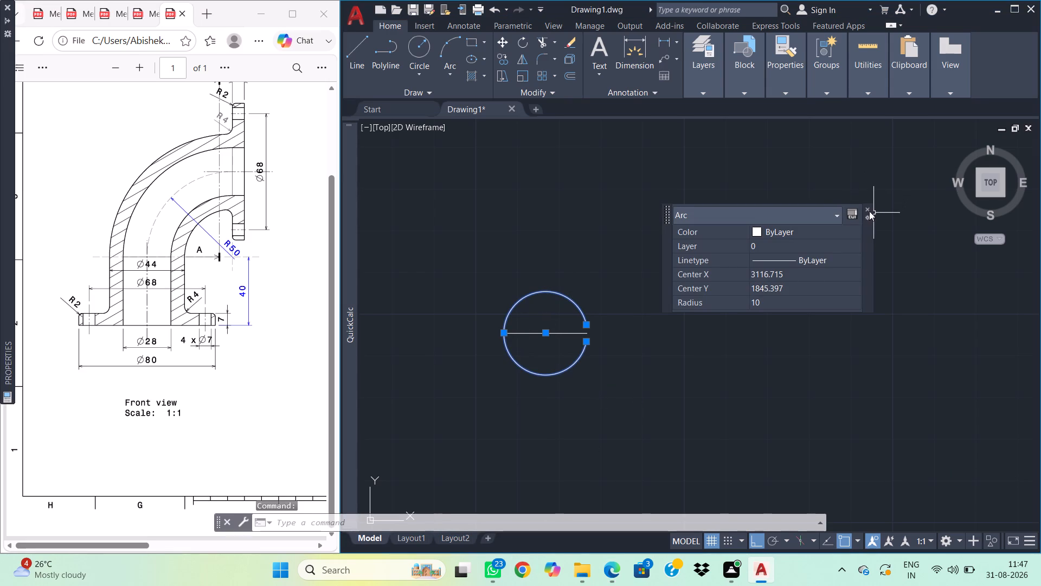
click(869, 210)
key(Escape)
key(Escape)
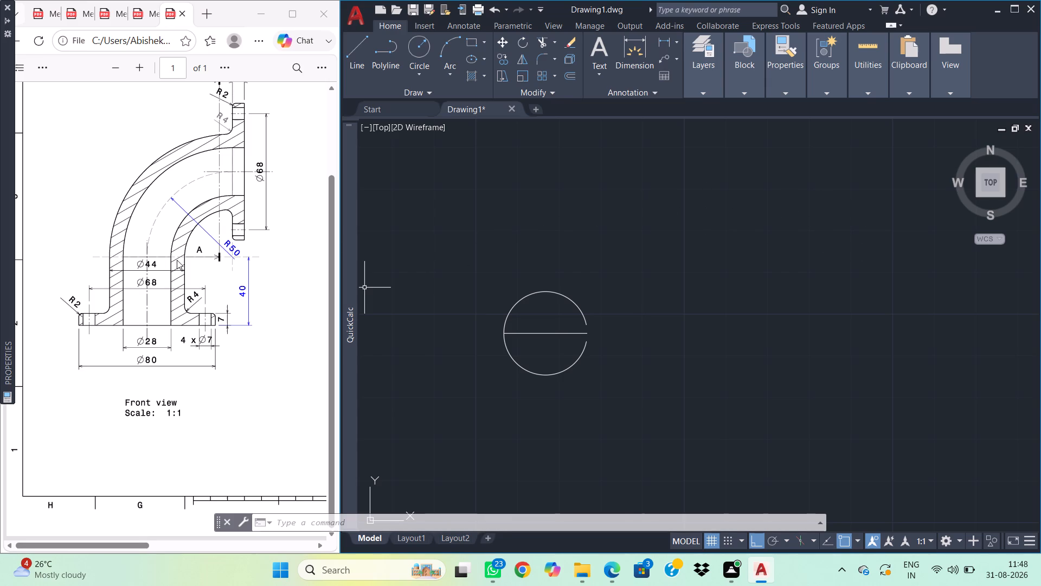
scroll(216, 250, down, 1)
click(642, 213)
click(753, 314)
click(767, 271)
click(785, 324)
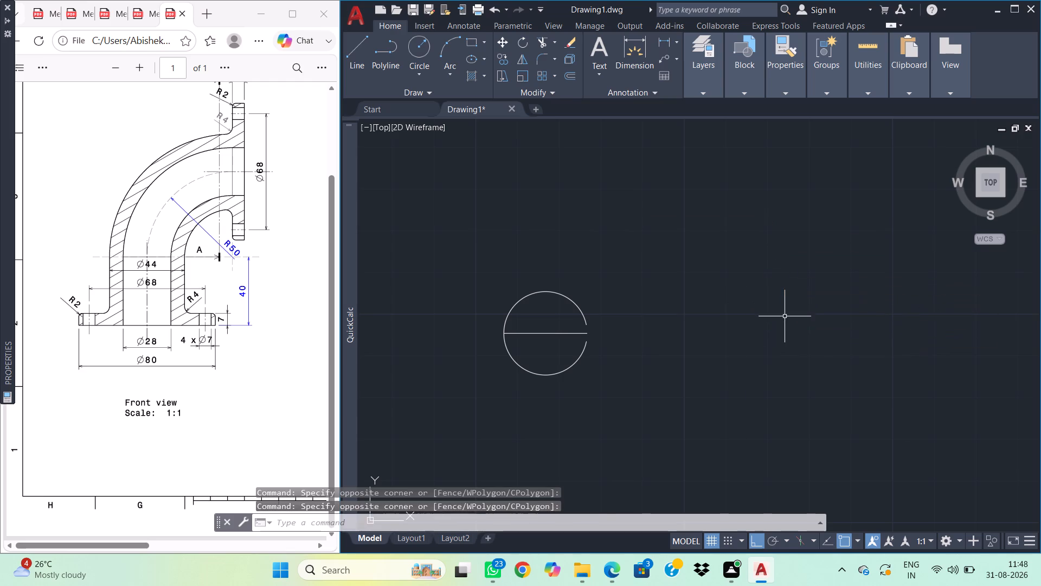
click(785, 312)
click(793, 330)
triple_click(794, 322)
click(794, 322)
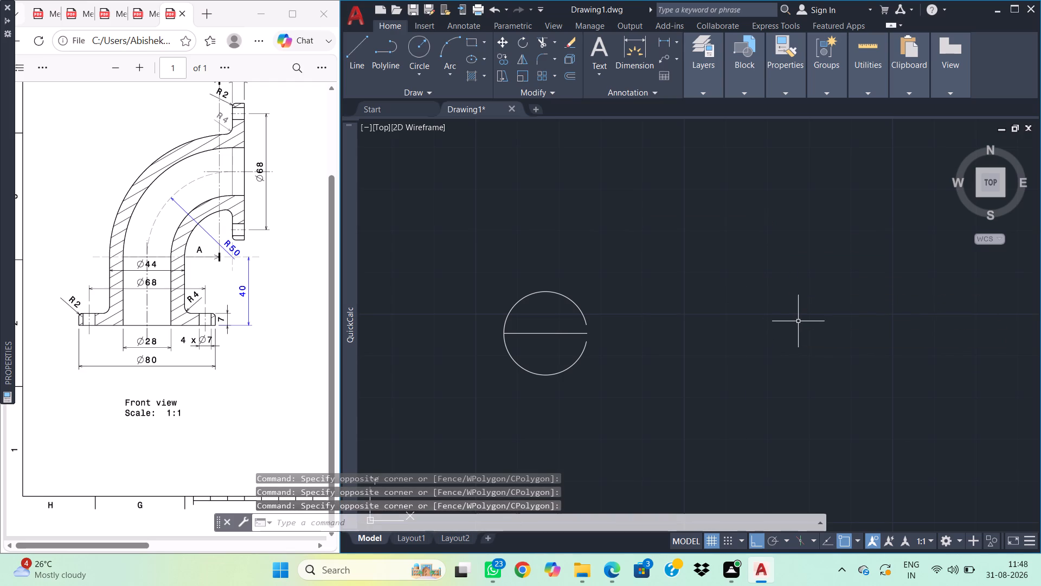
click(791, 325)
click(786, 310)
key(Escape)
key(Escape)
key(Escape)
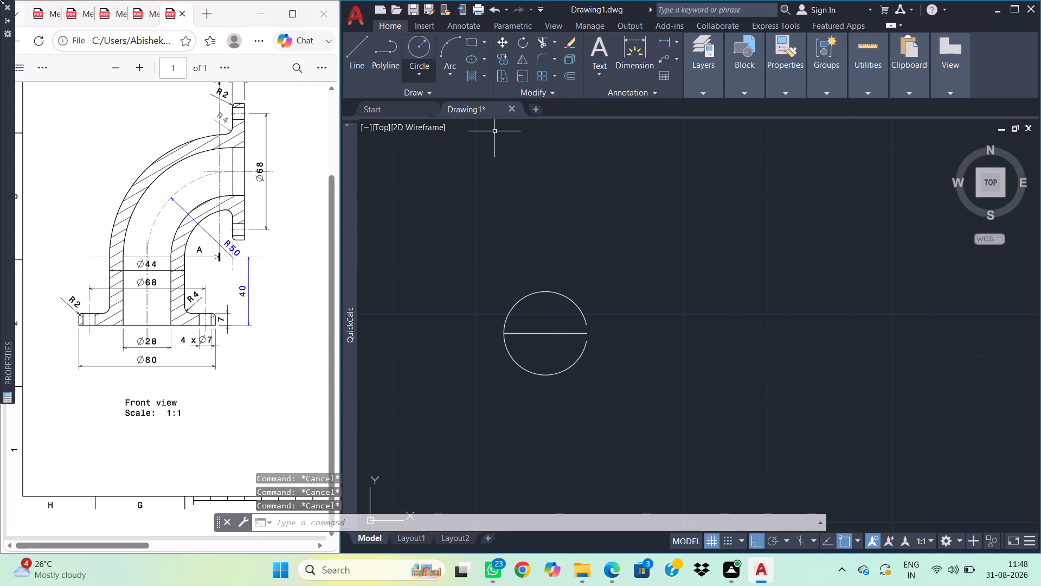
Bring the fourth practice-drawing PDF with the cover plate's front view back beside the AutoCAD drawing.
click(151, 9)
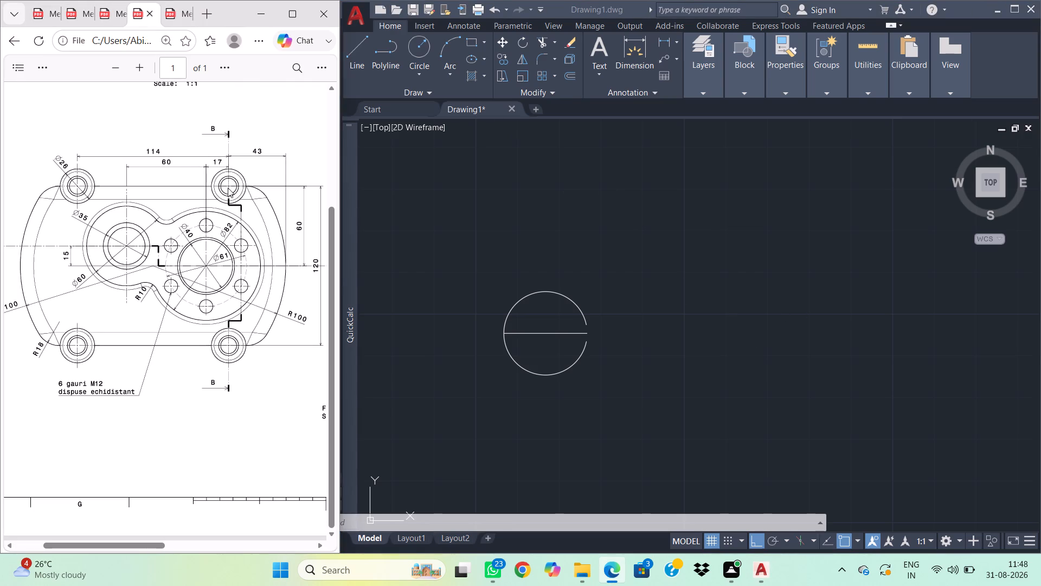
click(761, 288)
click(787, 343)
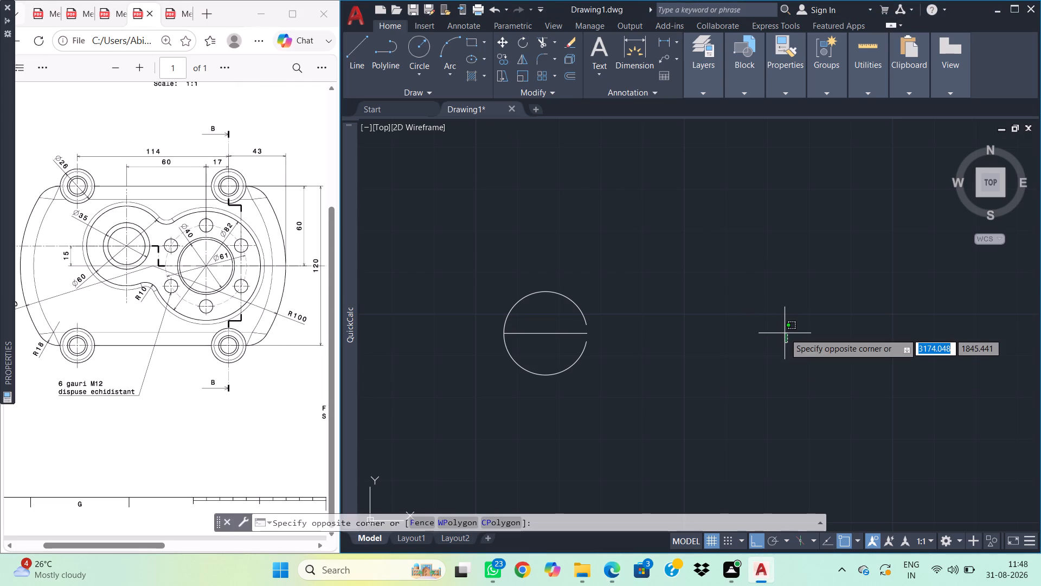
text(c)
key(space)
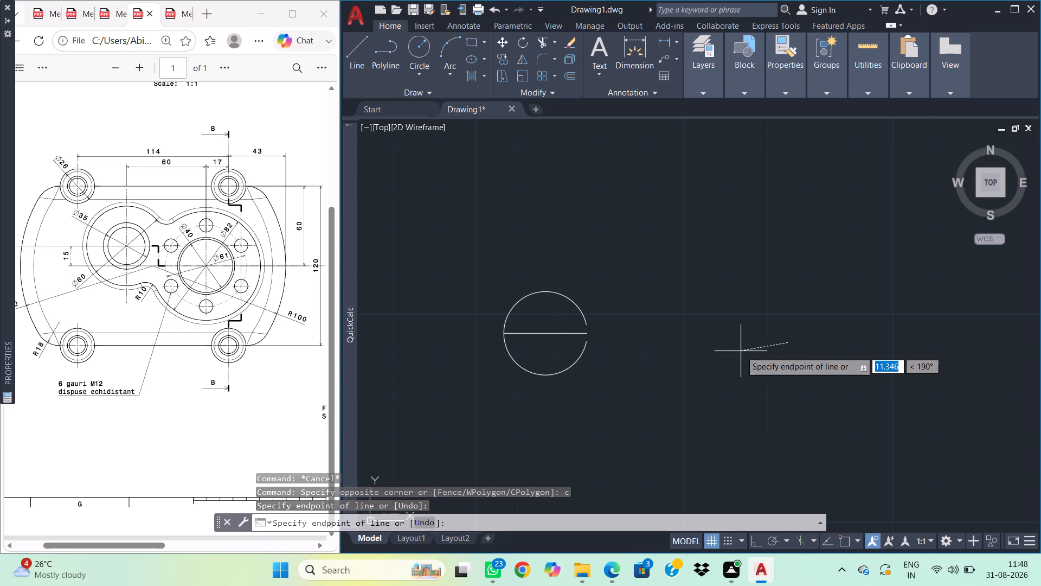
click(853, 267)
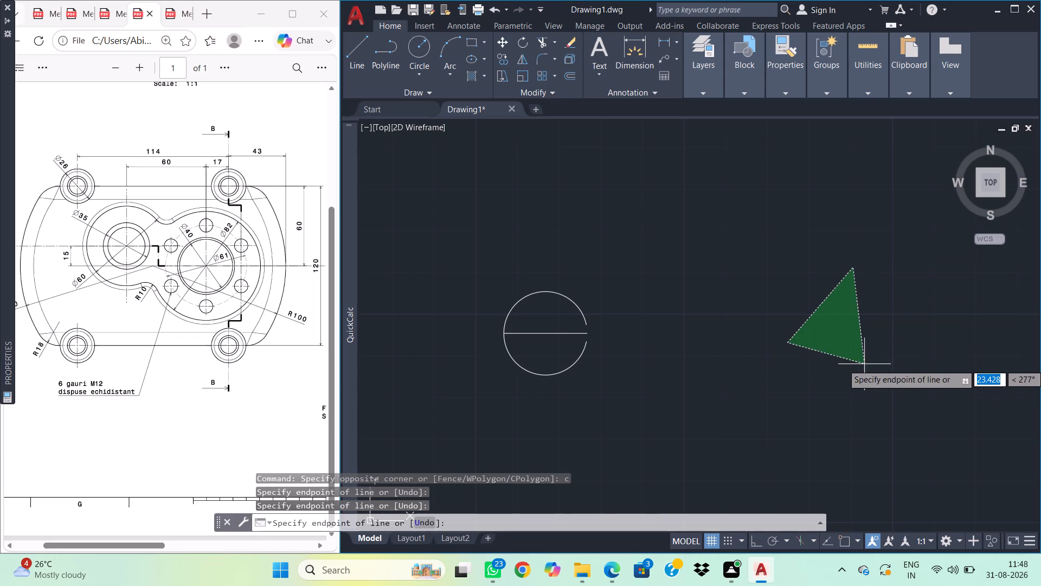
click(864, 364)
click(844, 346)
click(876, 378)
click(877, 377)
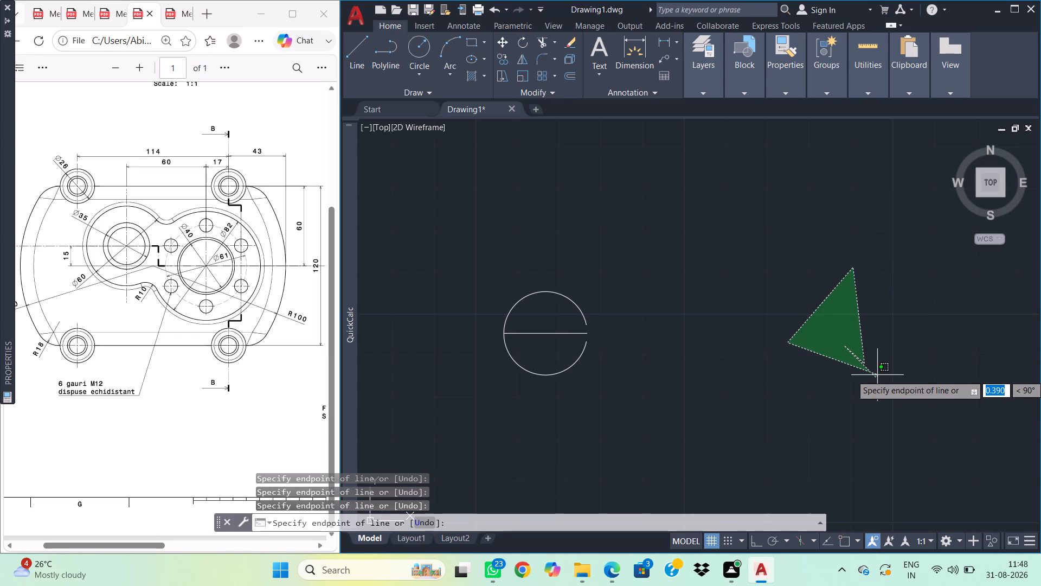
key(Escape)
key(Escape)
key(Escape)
Draw a circle of diameter 82 in the empty area beside the old trimmed circle, for the cover plate's large boss.
text(c)
key(space)
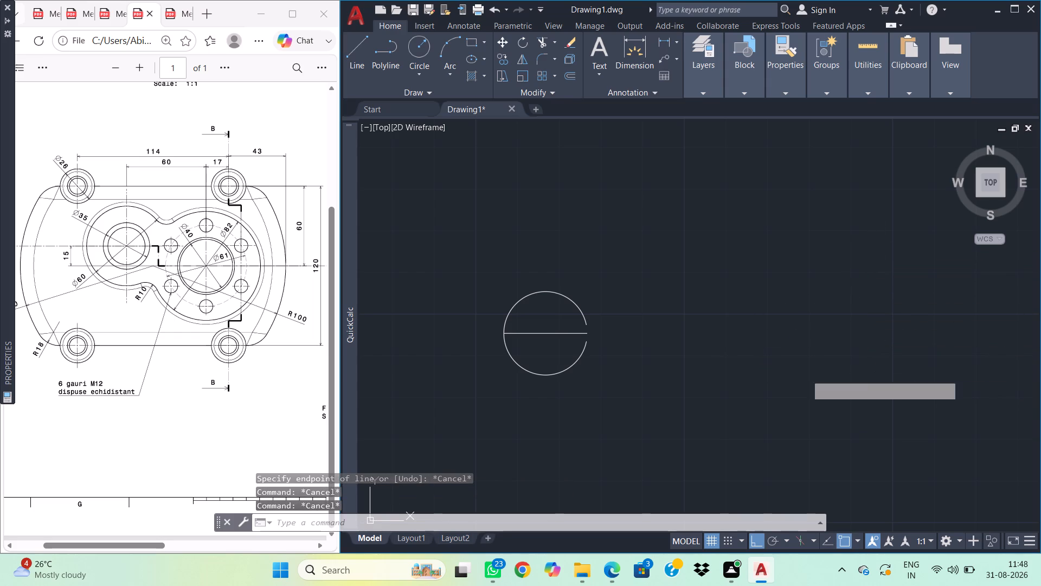
click(845, 334)
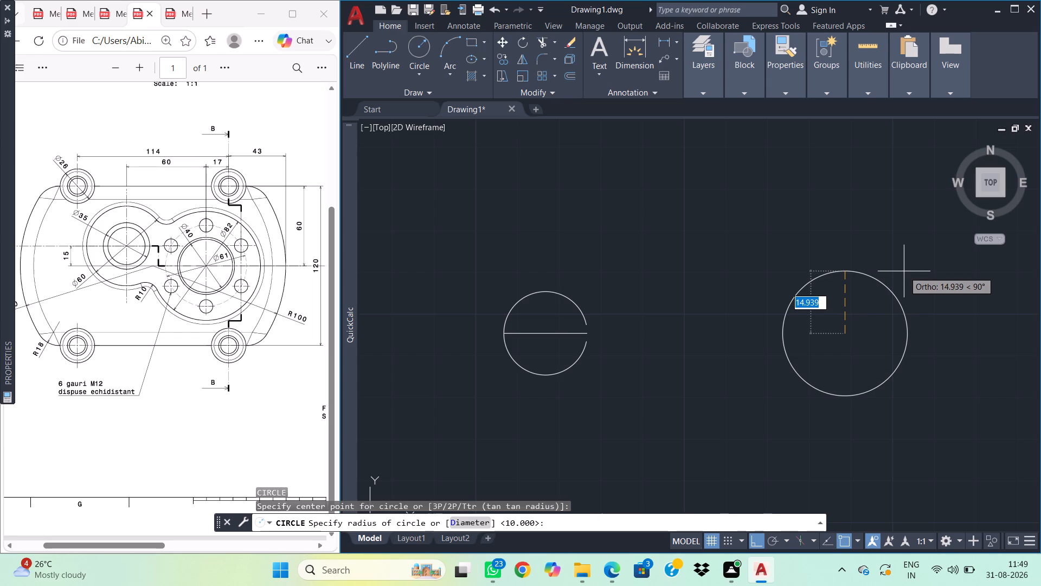
text(d)
key(space)
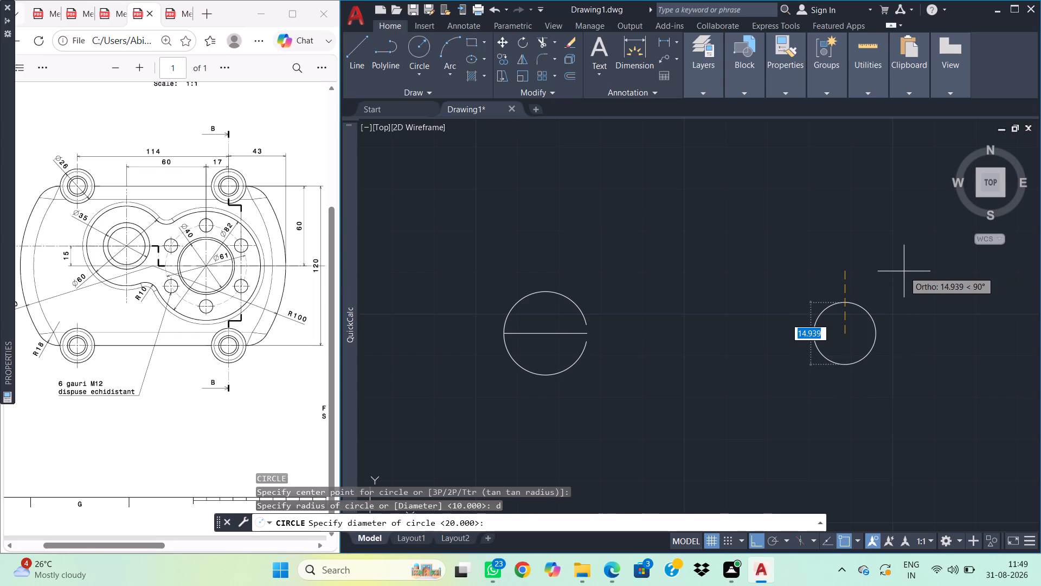
text(82)
key(Return)
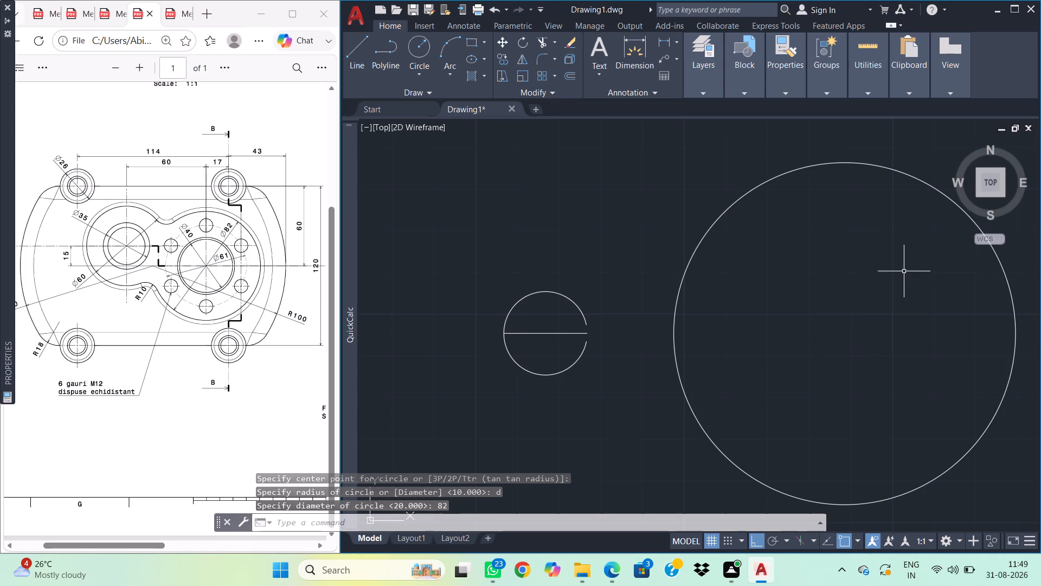
Erase the old trimmed circle together with the horizontal line across it.
drag(632, 403, 625, 398)
click(465, 251)
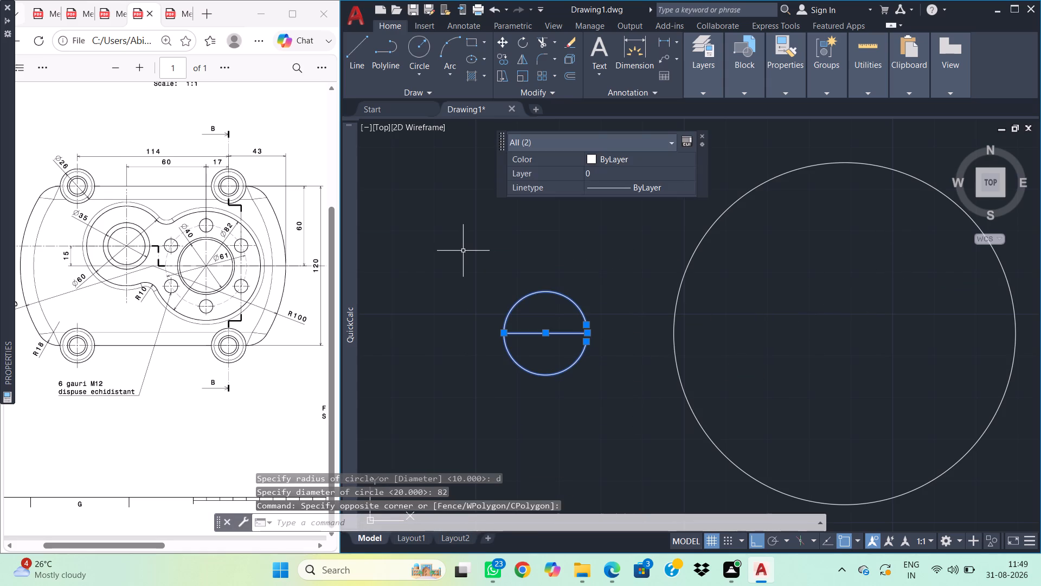
key(Delete)
Enlarge the cover plate sheet in the reference PDF and examine the dimensions around the large boss and its hole pattern.
middle_drag(826, 283, 718, 284)
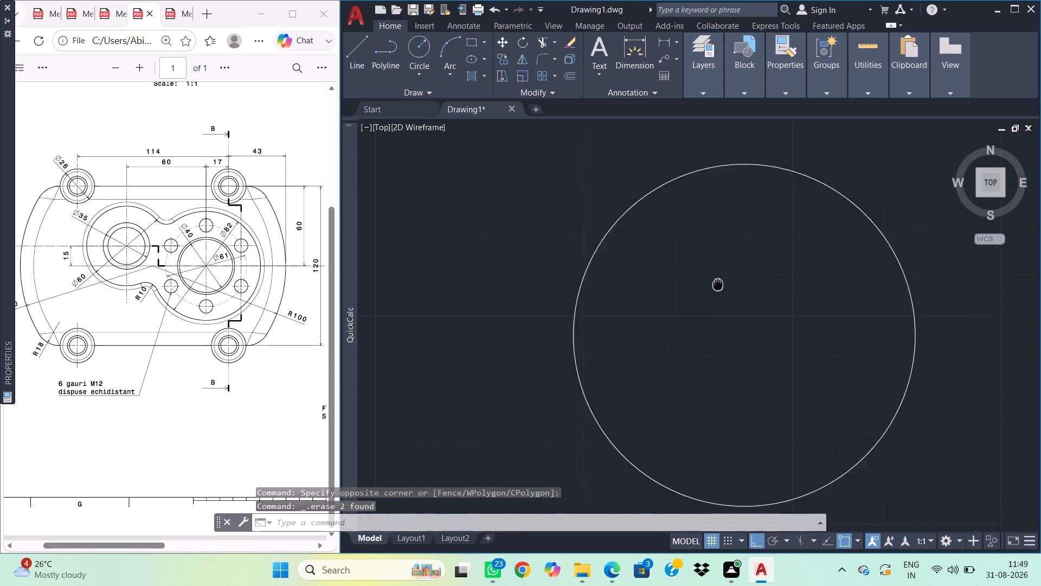
middle_drag(718, 284, 629, 267)
scroll(205, 260, up, 2)
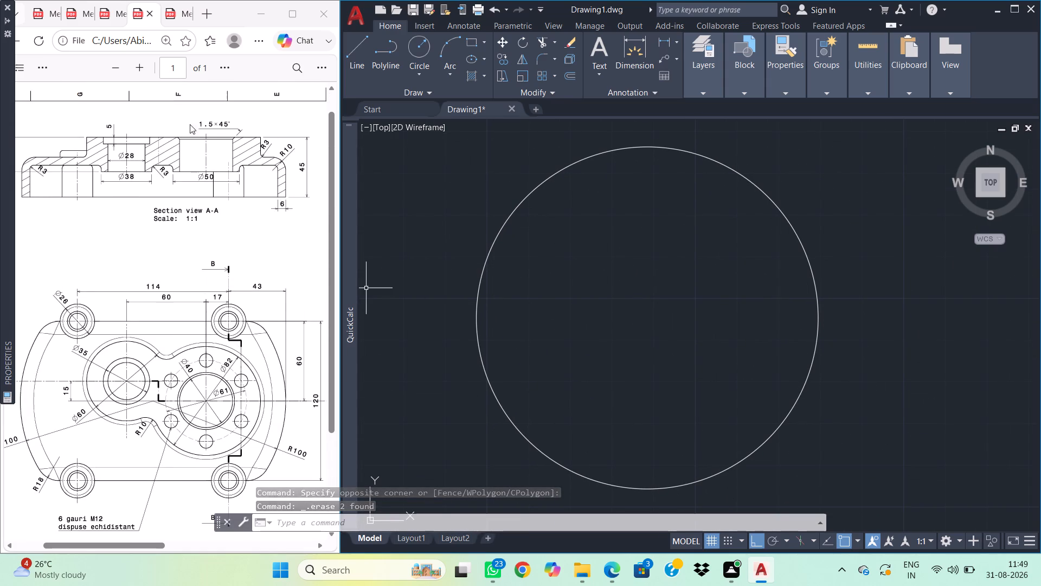
click(147, 67)
click(147, 67)
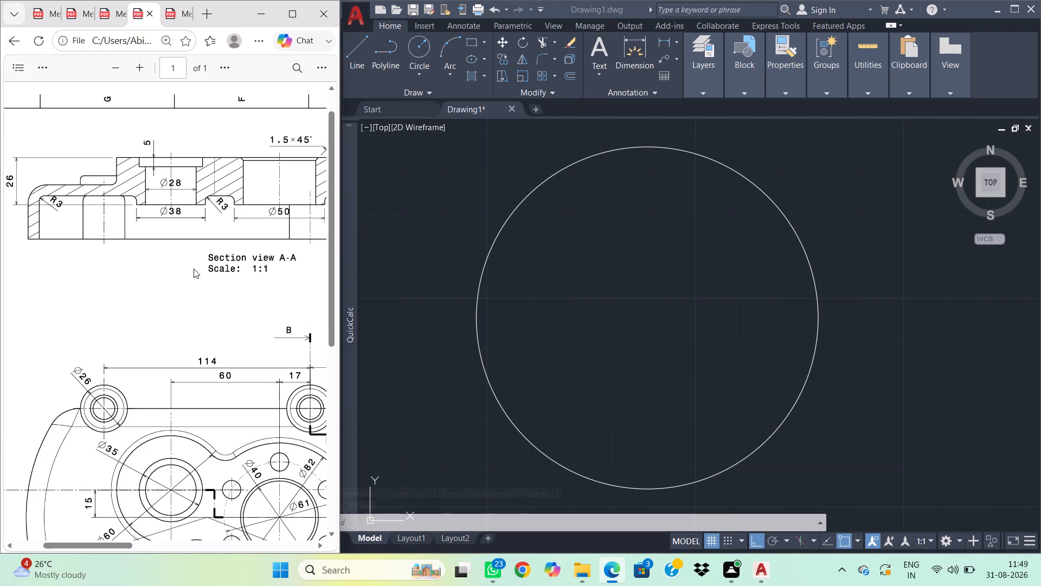
middle_drag(225, 315, 126, 301)
middle_drag(305, 398, 185, 375)
middle_drag(166, 365, 239, 374)
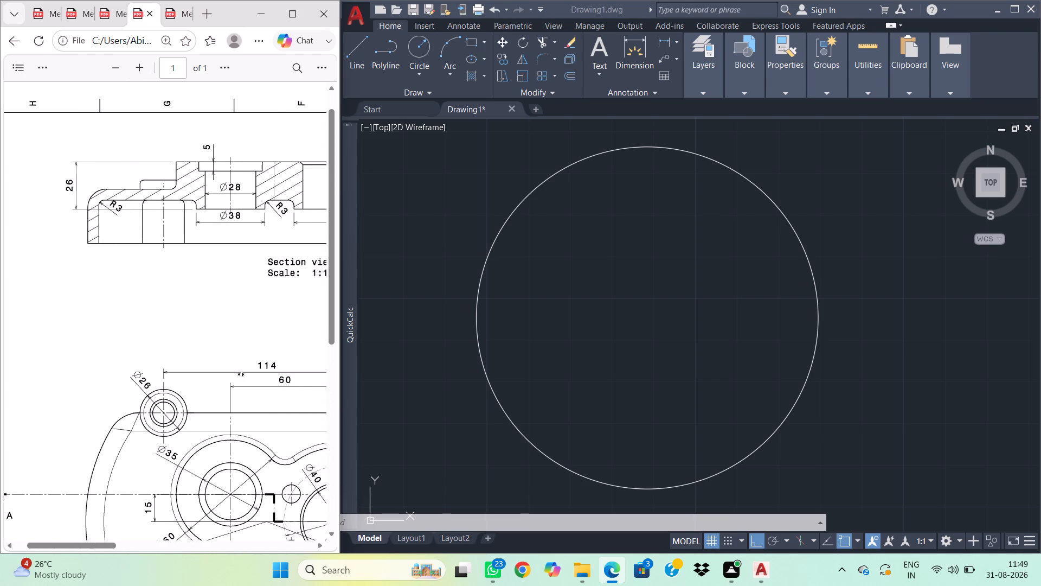
middle_drag(239, 374, 241, 374)
scroll(240, 377, down, 4)
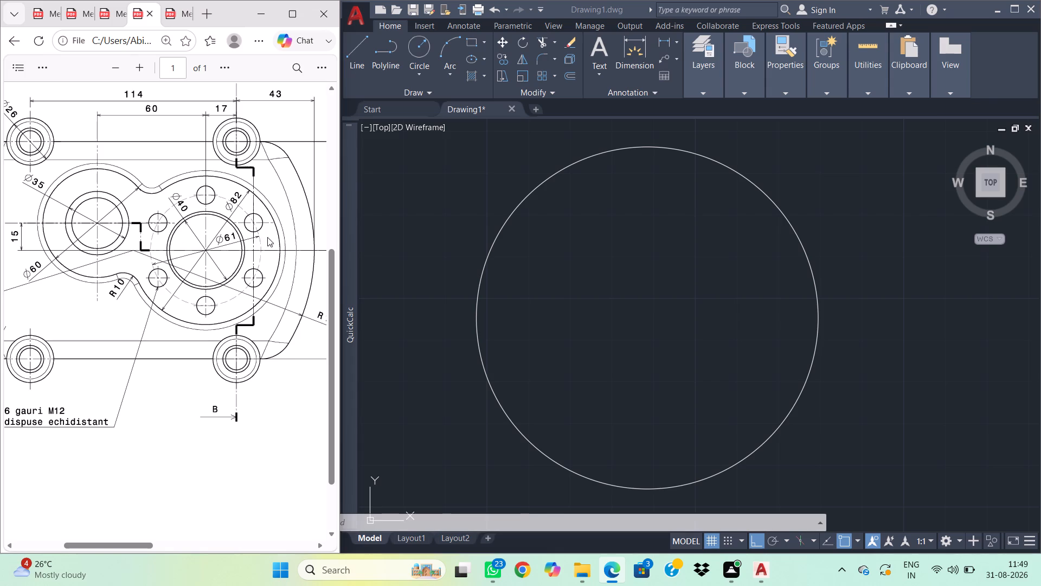
Back in AutoCAD, draw a circle of diameter 40 concentric with the 82 circle for the central bore.
click(599, 330)
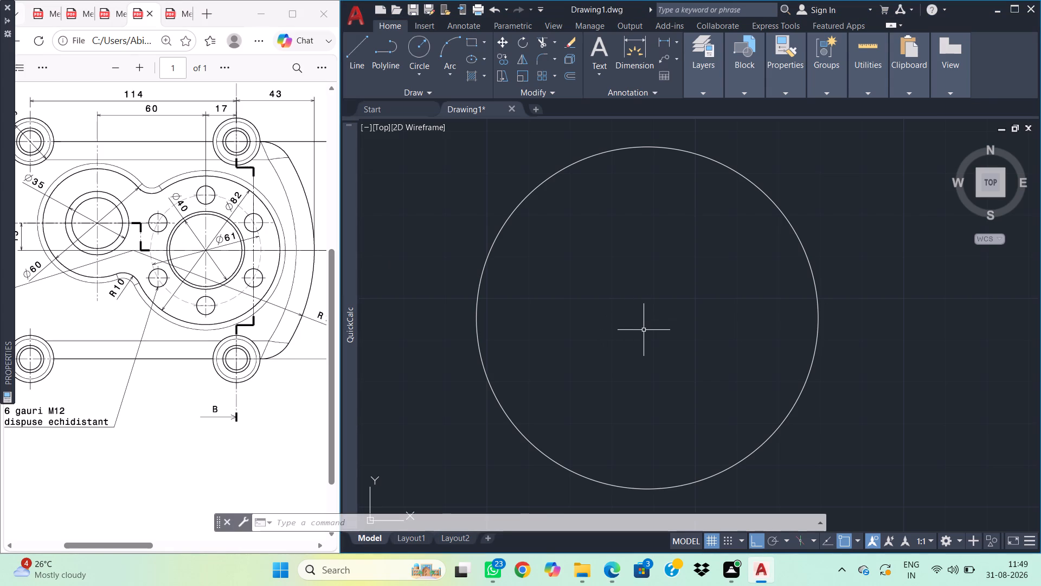
text(c)
key(space)
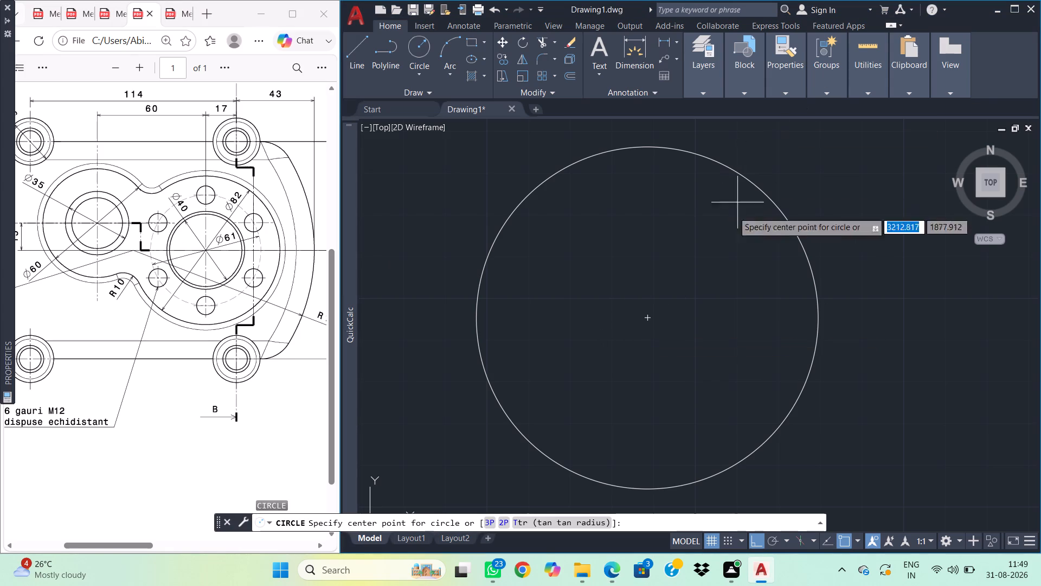
click(646, 317)
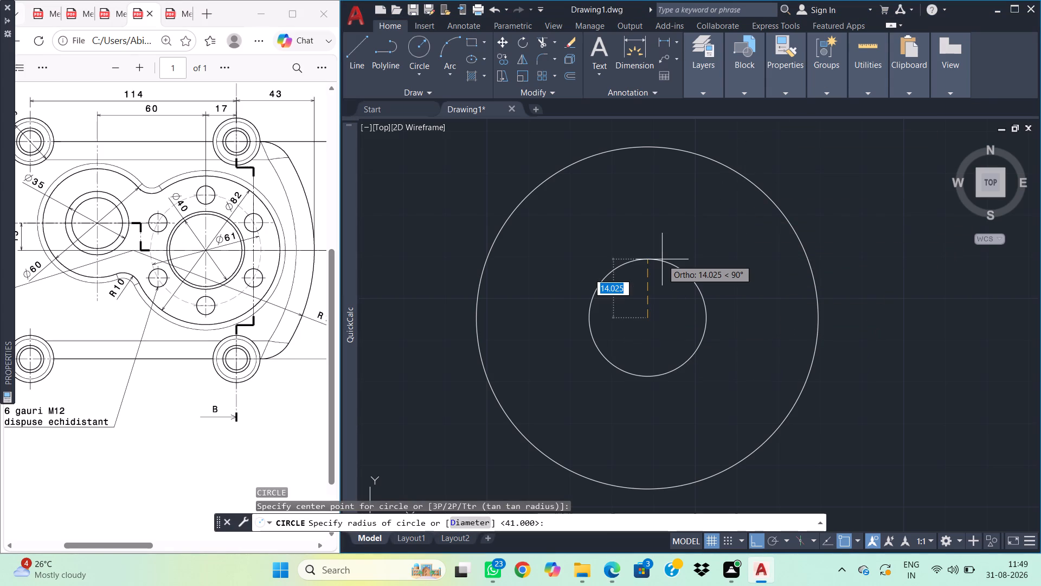
key(d)
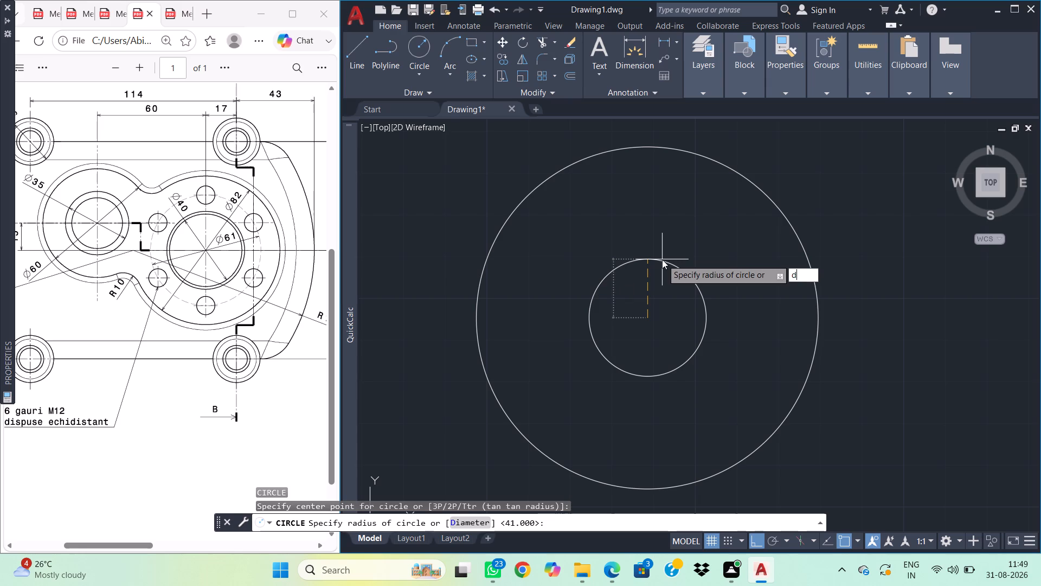
key(space)
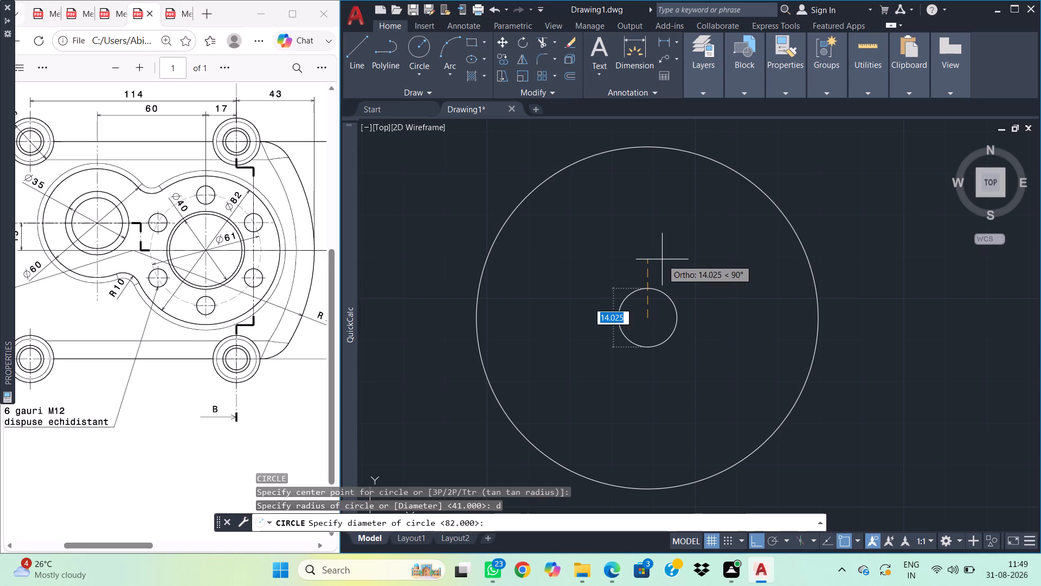
text(40)
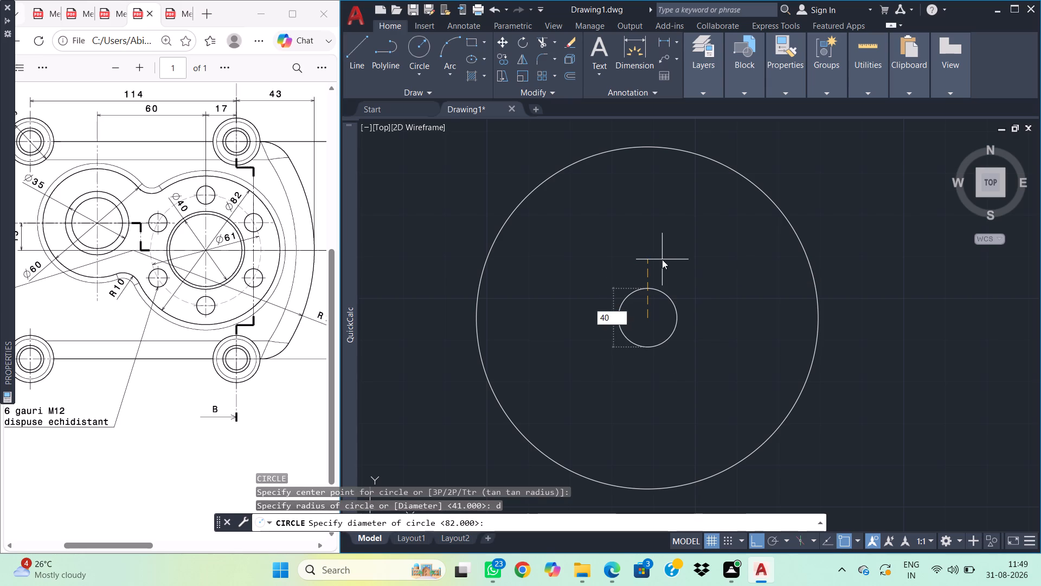
key(Return)
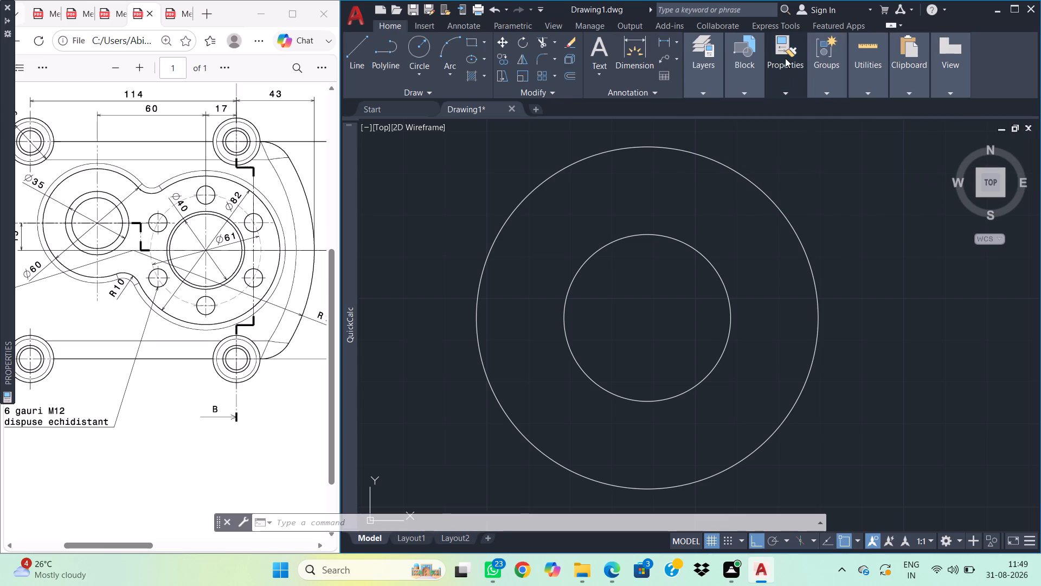
Load the ISO dash linetype ACAD_ISO02W100 into the drawing.
click(849, 118)
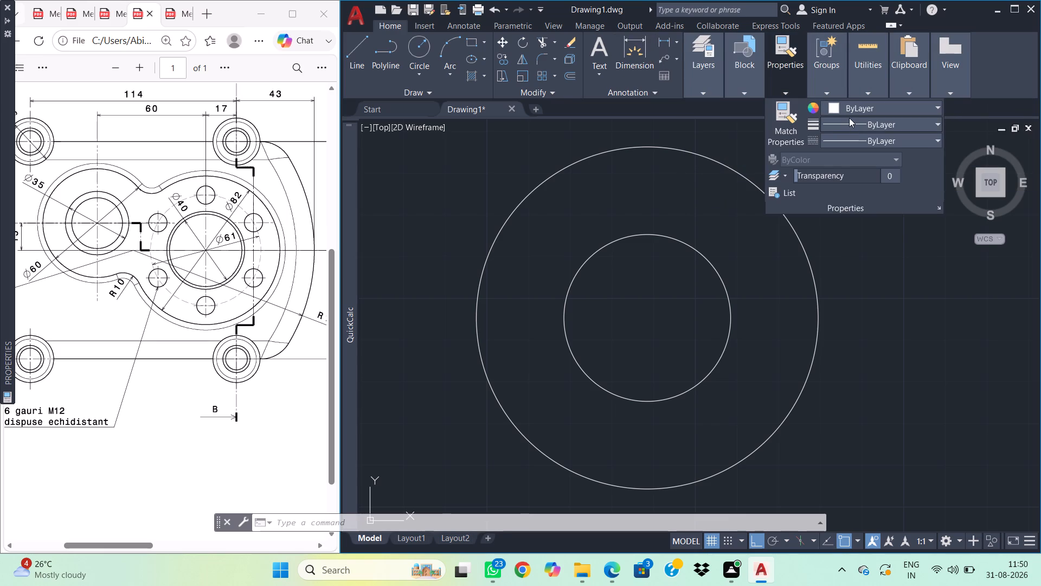
click(852, 124)
click(853, 126)
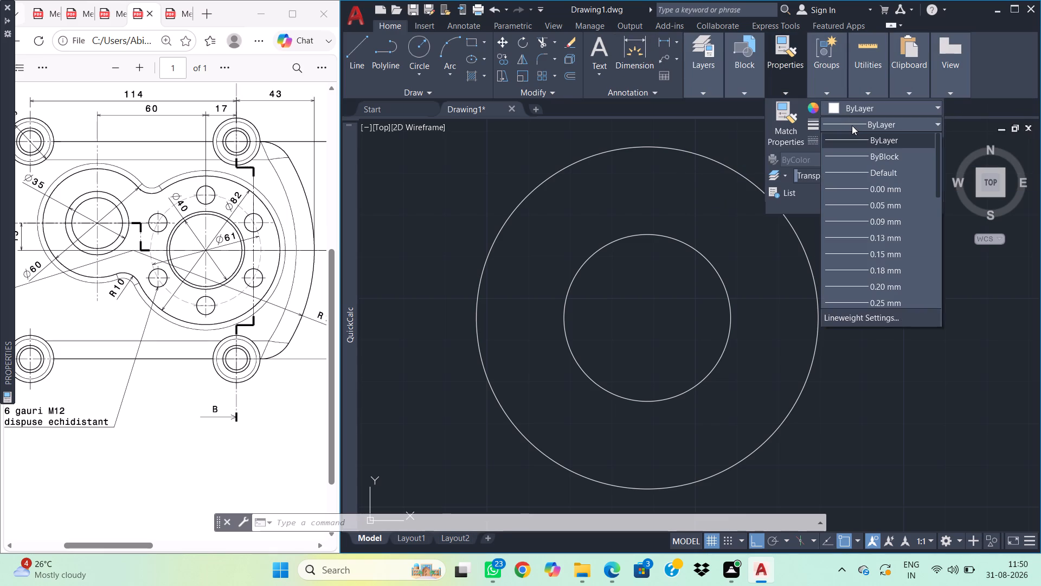
click(846, 118)
click(859, 141)
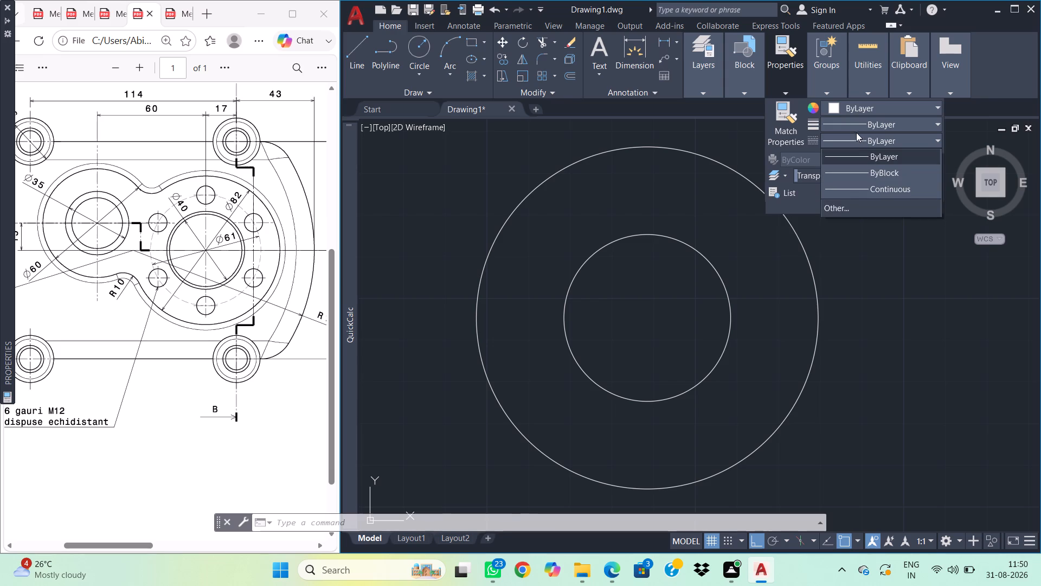
click(867, 214)
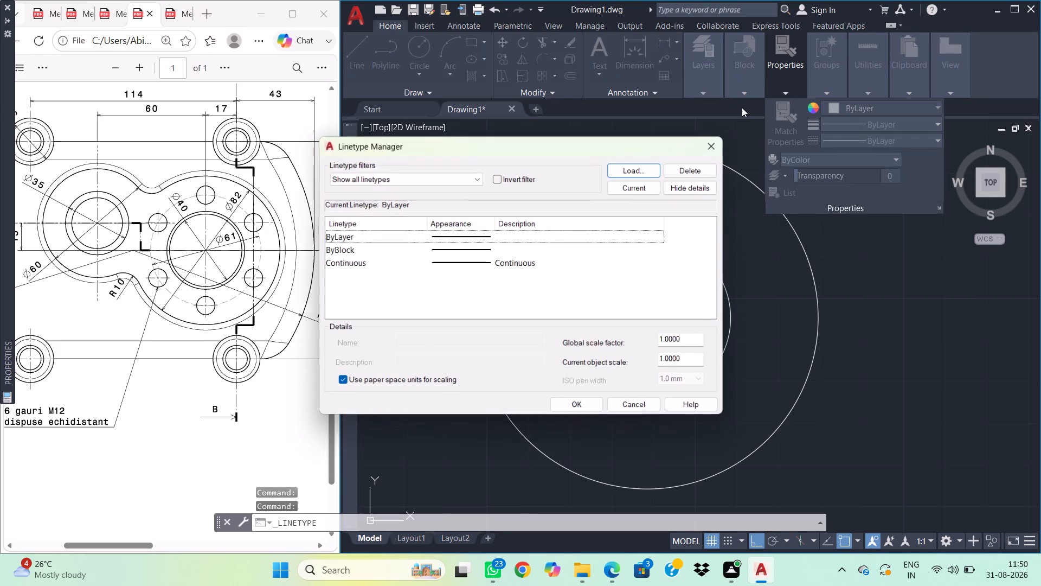
click(636, 173)
click(573, 257)
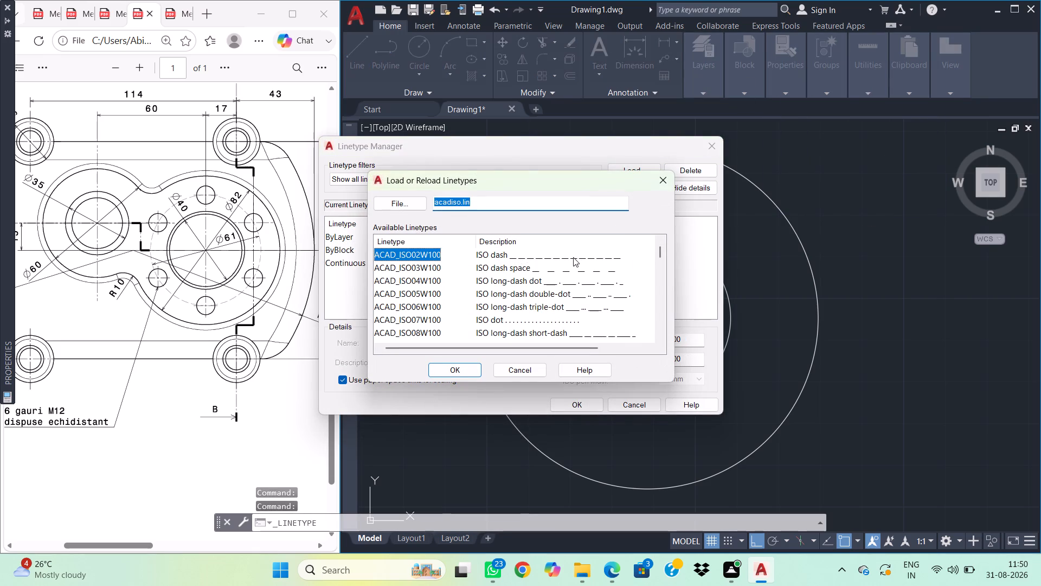
click(479, 372)
click(583, 406)
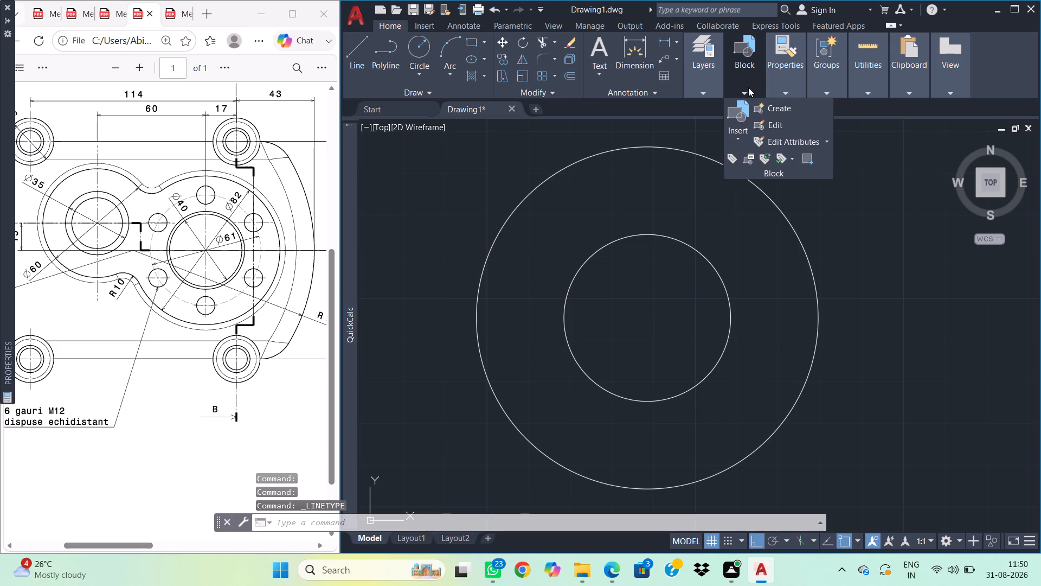
Make ACAD_ISO02W100 the current linetype for new objects.
click(771, 85)
click(840, 146)
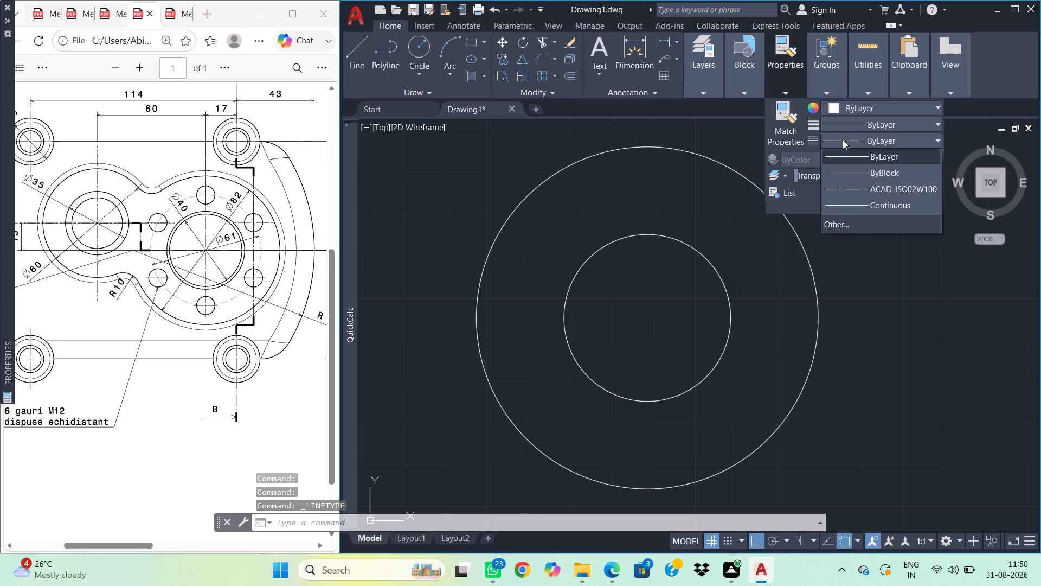
click(843, 140)
click(849, 136)
click(855, 187)
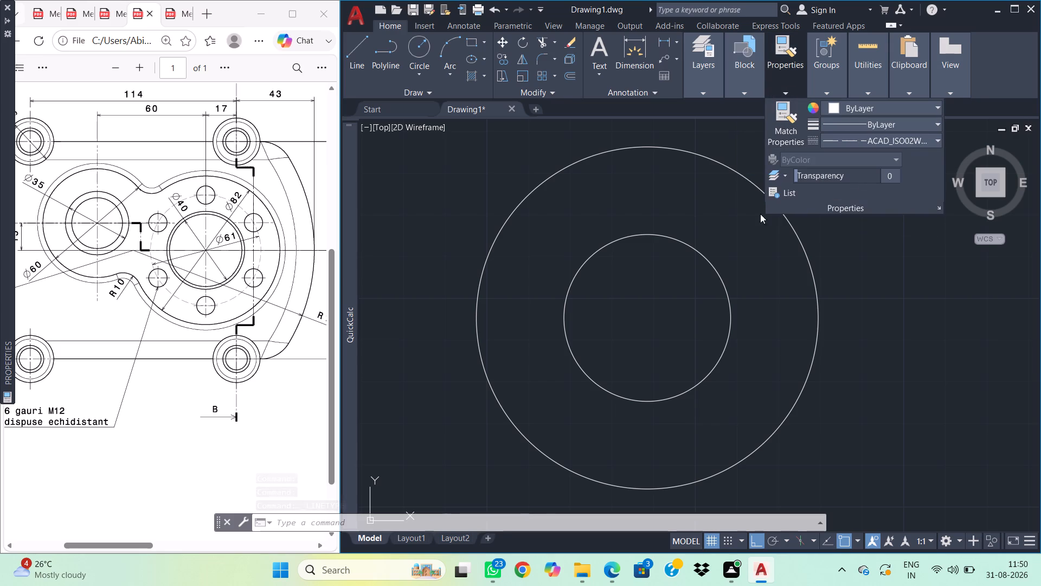
click(746, 220)
click(733, 240)
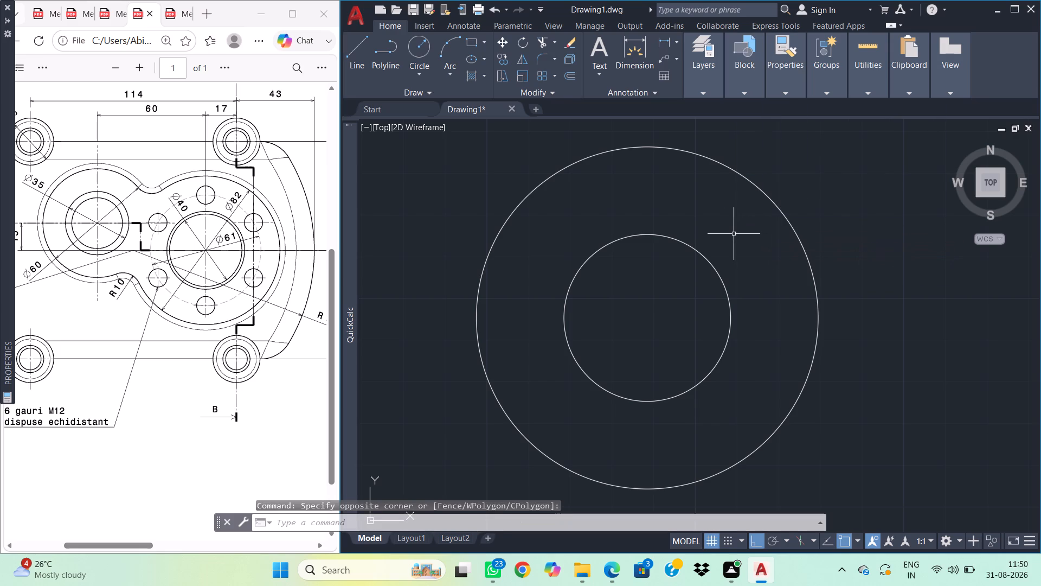
Draw a dashed bolt circle of diameter 61 concentric with the 82 and 40 circles.
text(c)
key(space)
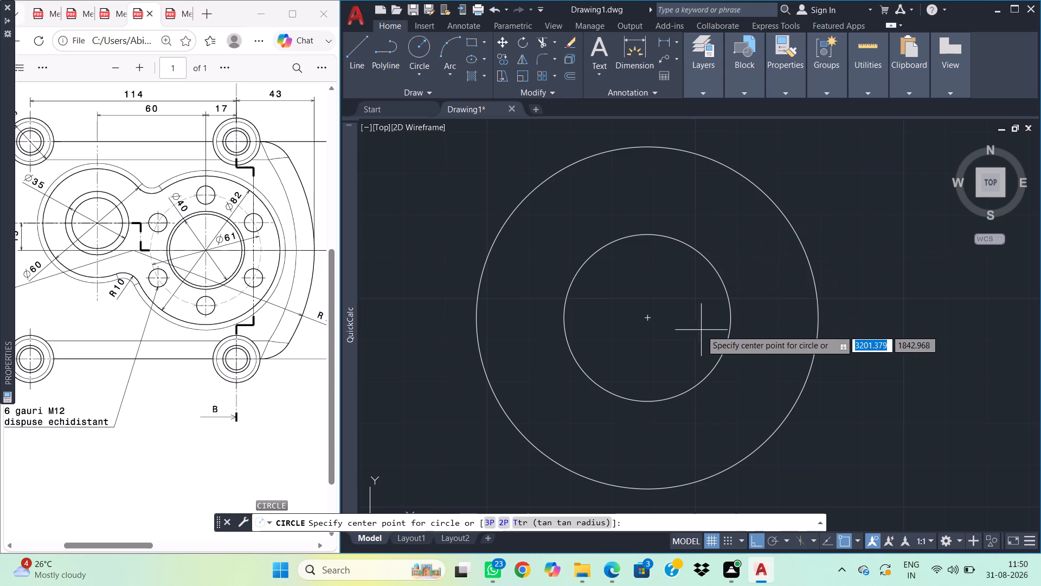
click(651, 319)
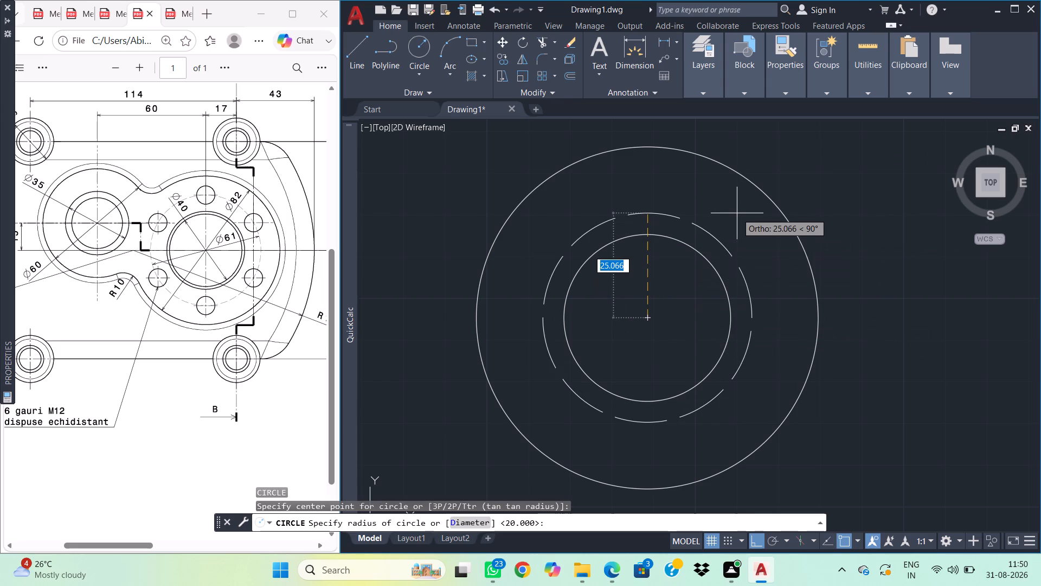
text(d)
key(space)
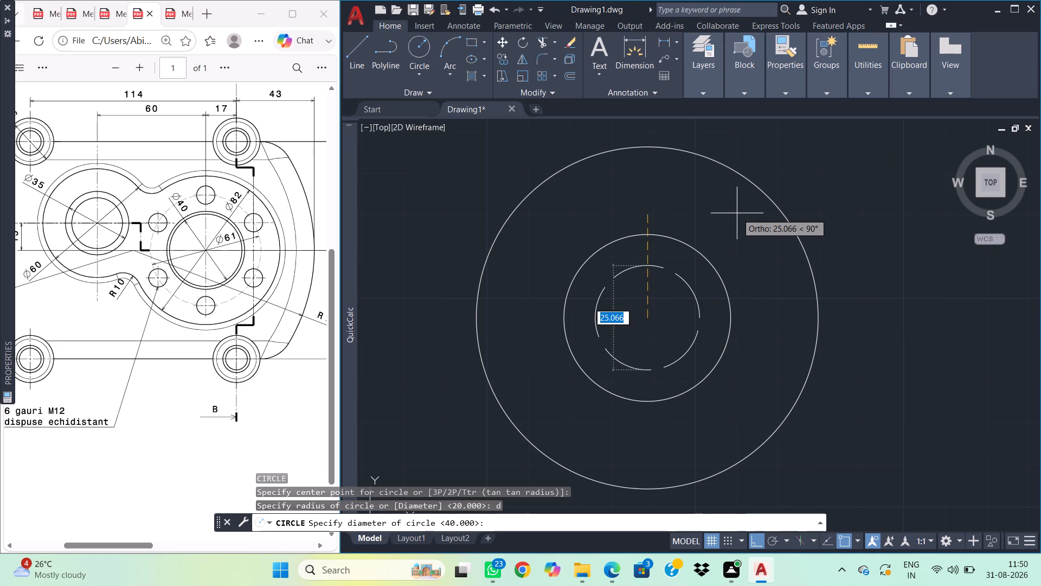
text(61)
key(Return)
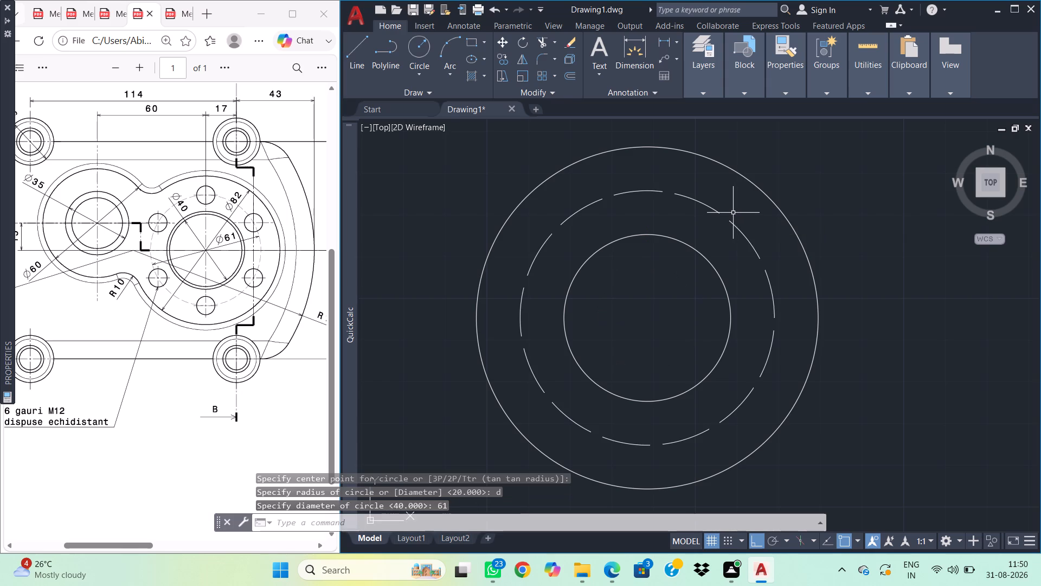
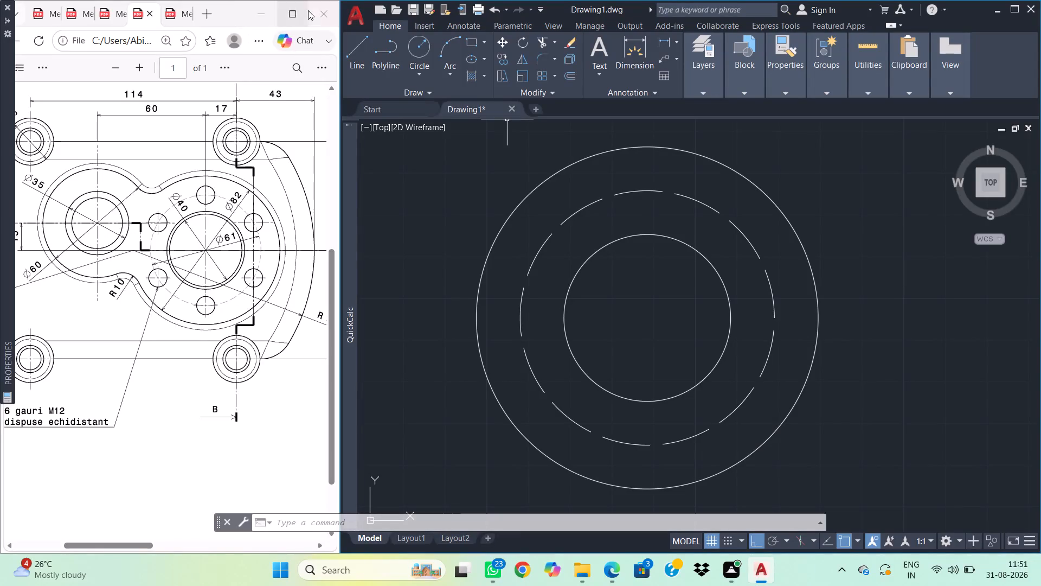
Close the browser window holding the reference PDF beside the drawing.
click(318, 11)
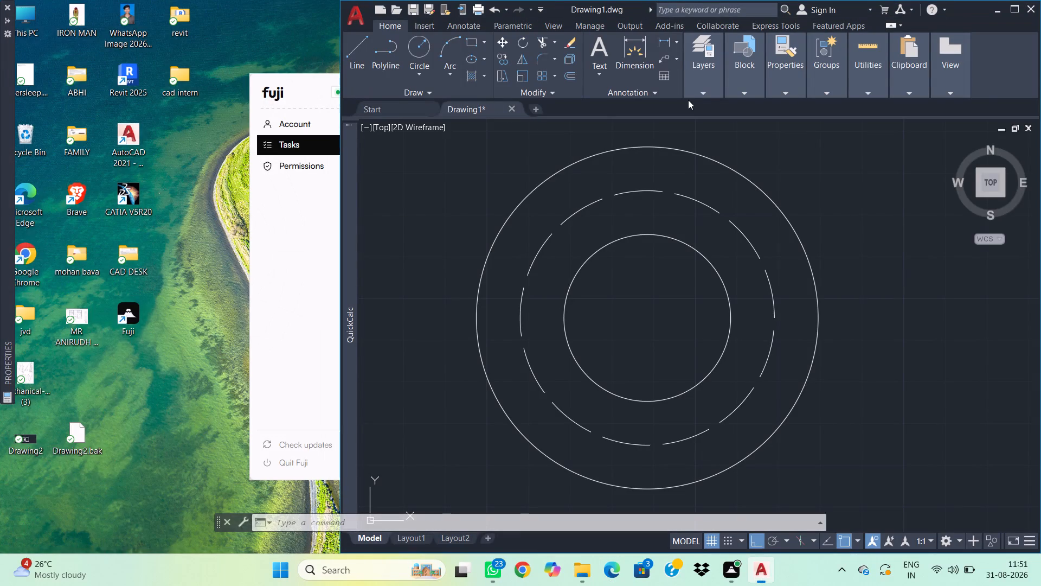
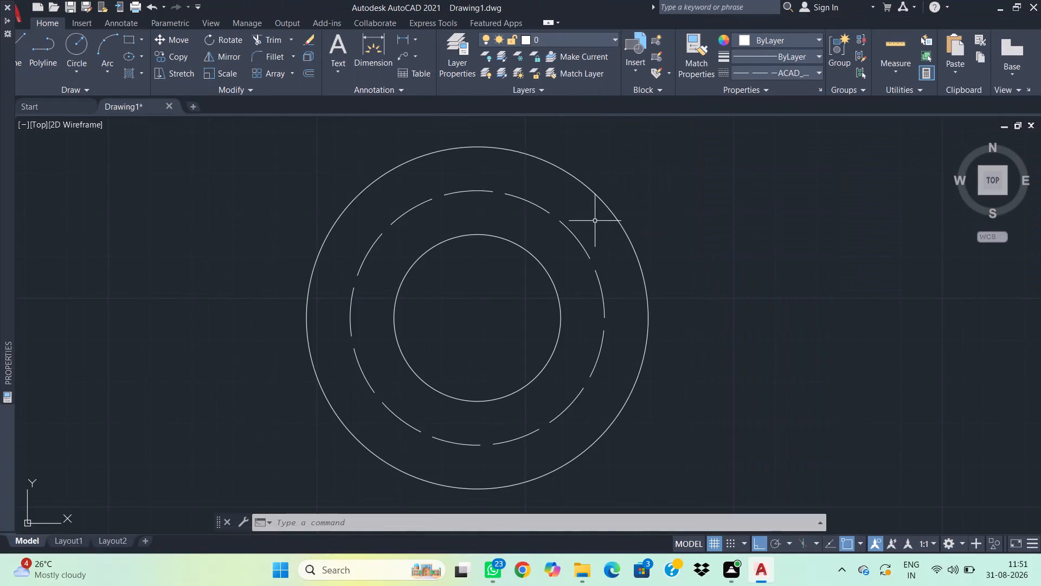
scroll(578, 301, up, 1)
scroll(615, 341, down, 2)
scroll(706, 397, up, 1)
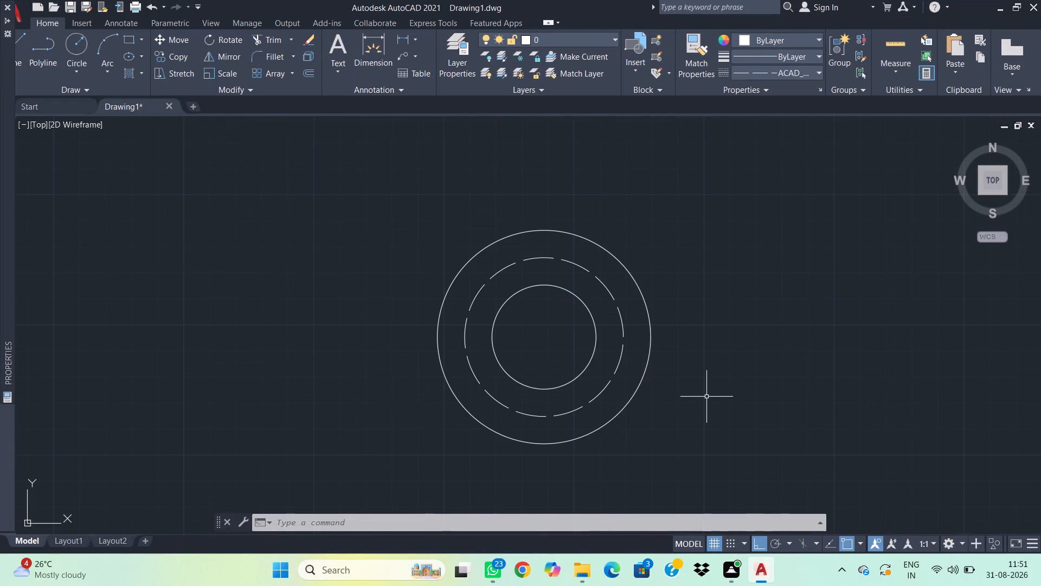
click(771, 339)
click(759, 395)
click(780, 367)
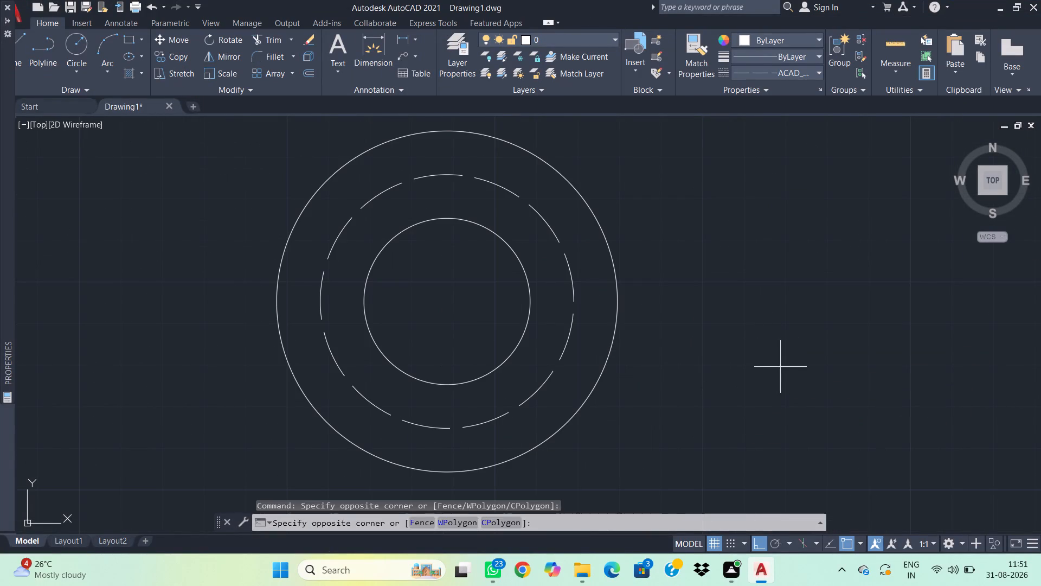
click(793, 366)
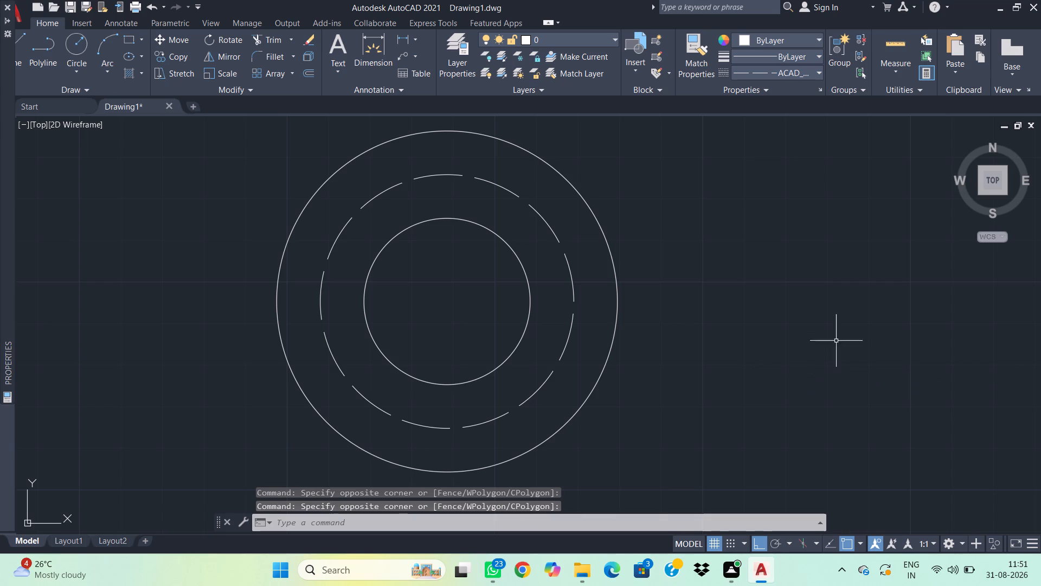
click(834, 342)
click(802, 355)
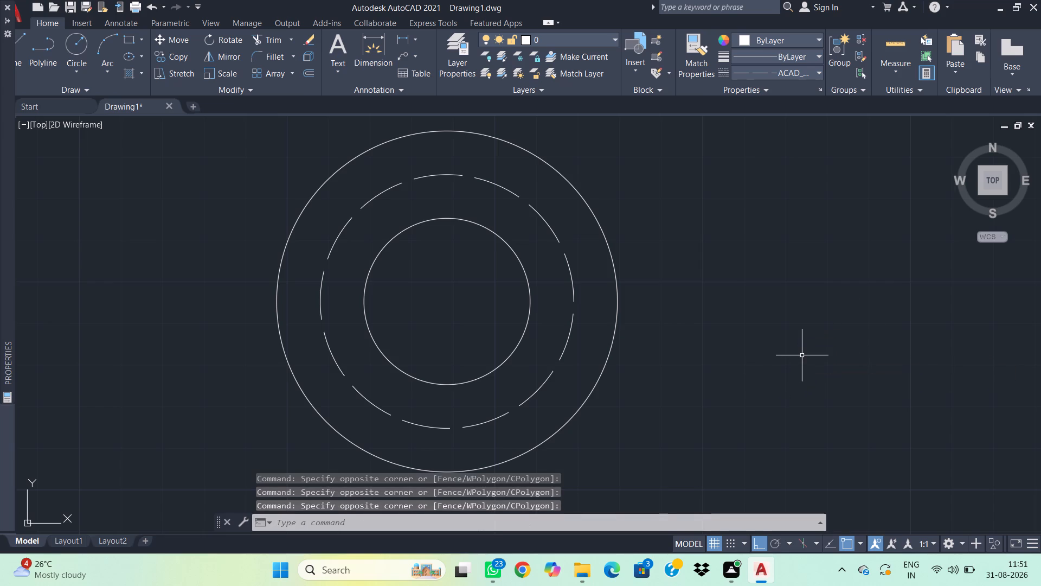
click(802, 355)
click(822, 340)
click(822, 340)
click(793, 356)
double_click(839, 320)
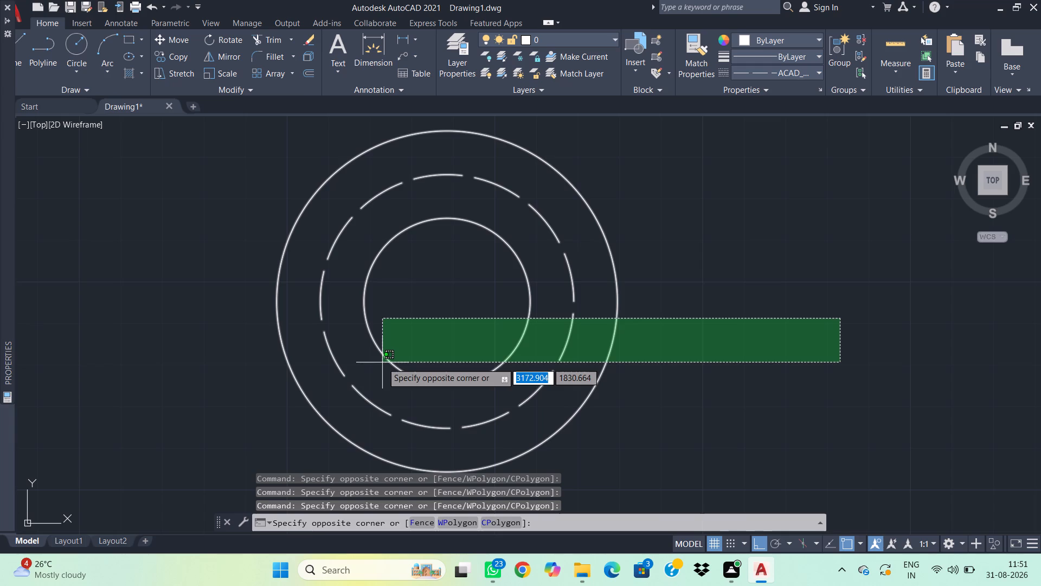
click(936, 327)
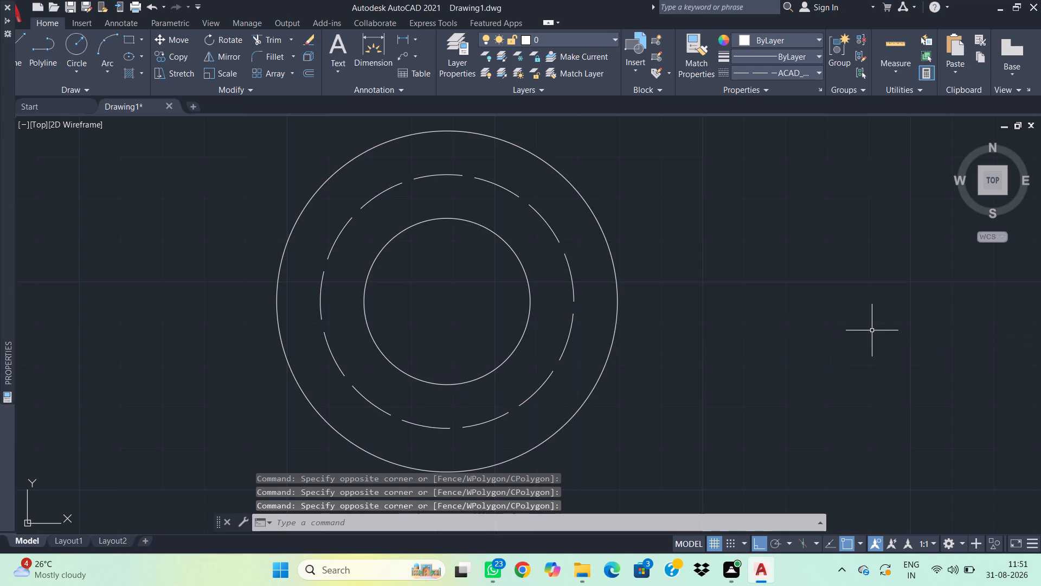
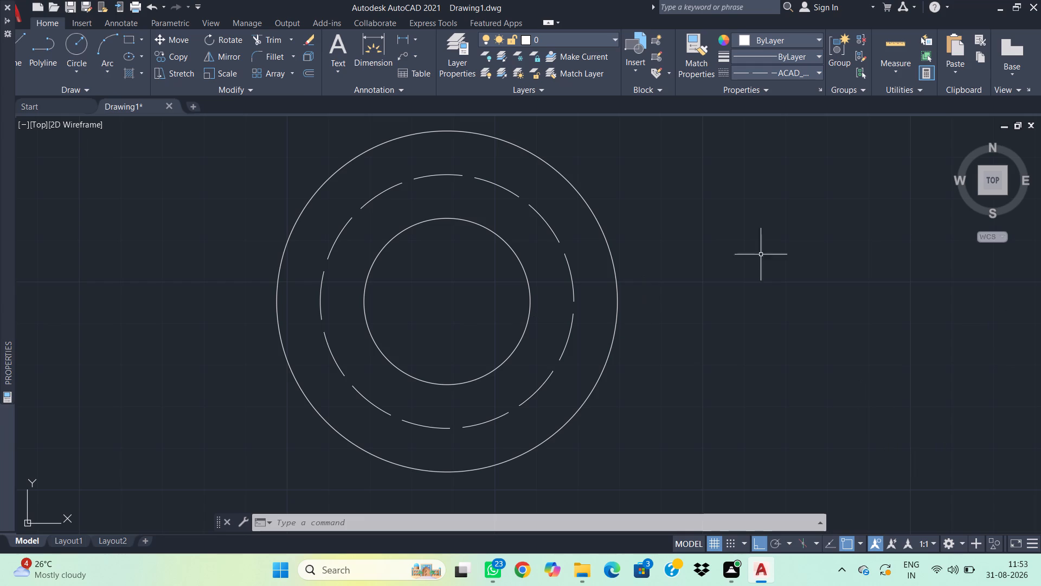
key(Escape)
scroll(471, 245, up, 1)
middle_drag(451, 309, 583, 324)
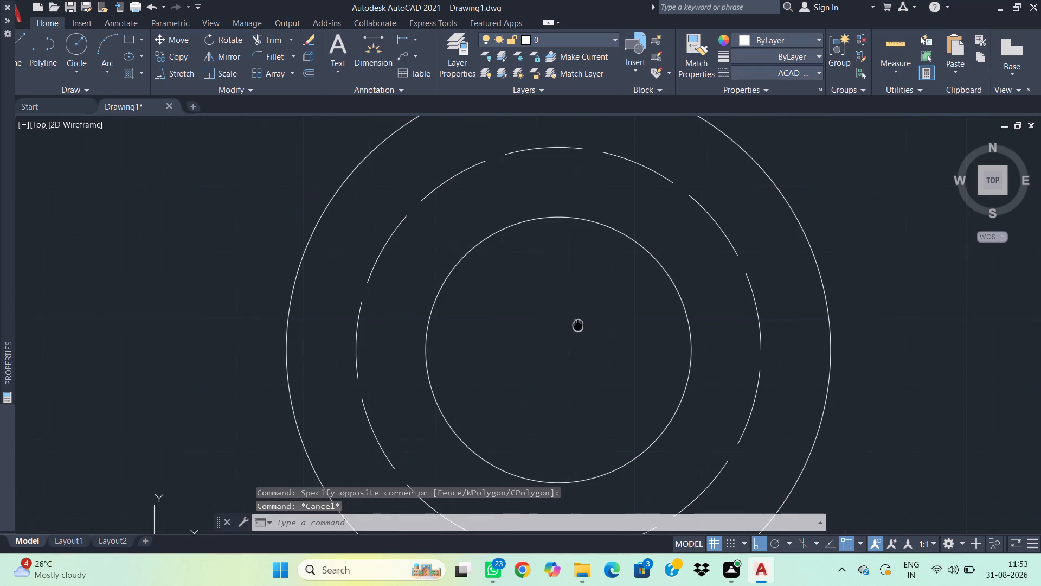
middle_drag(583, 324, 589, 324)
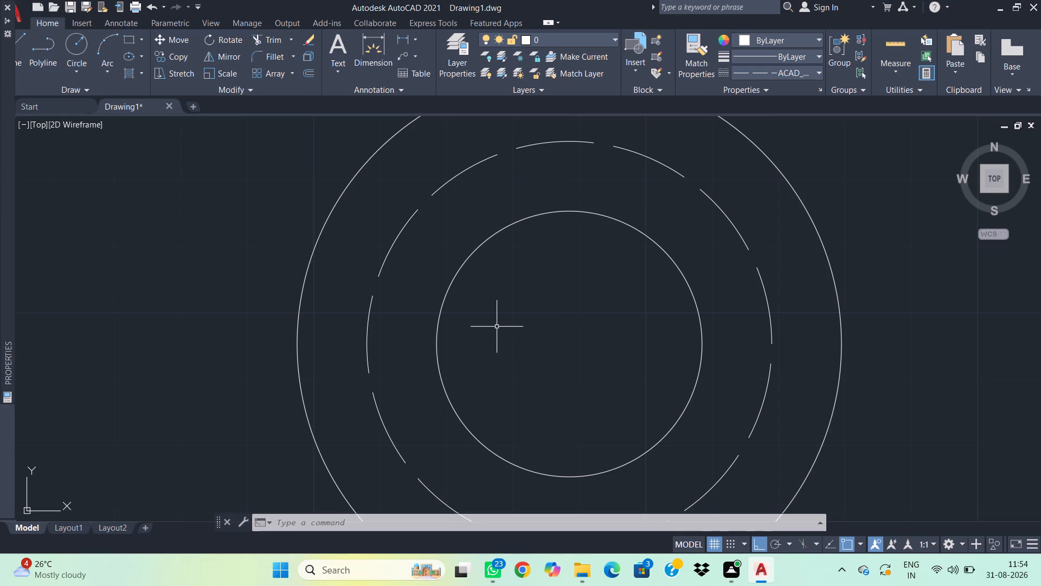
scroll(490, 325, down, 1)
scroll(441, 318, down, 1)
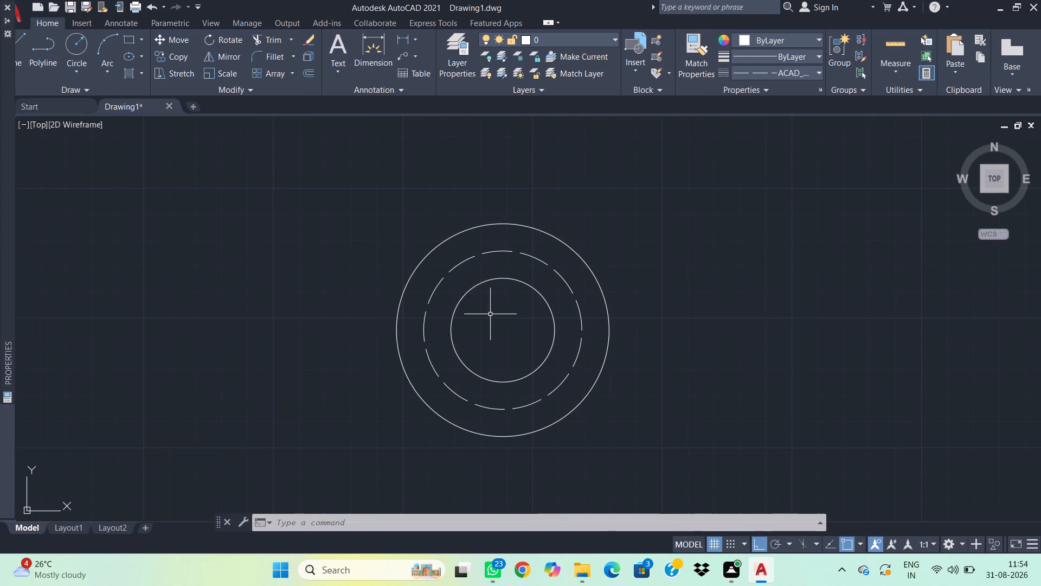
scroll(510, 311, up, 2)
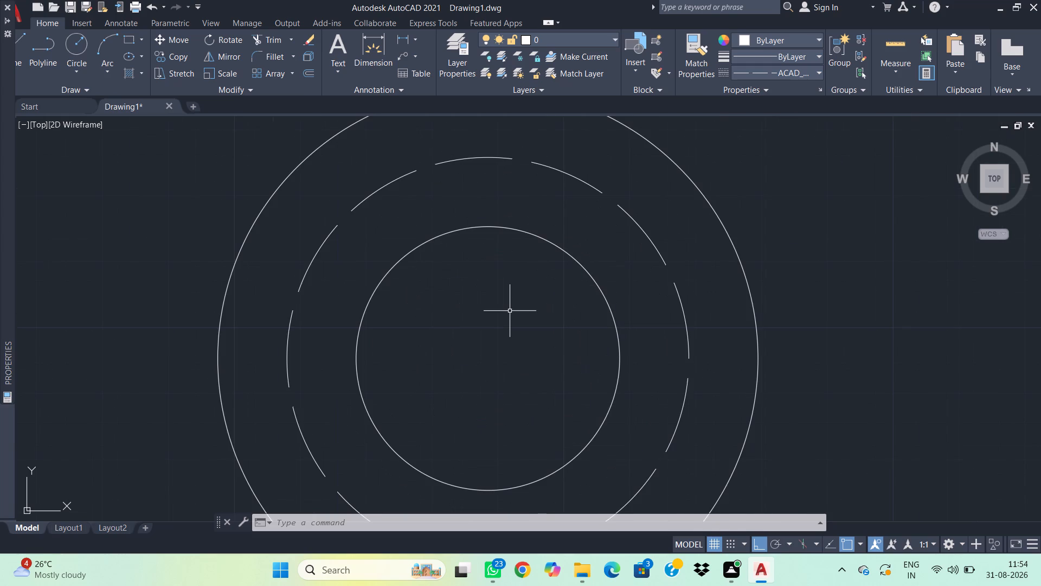
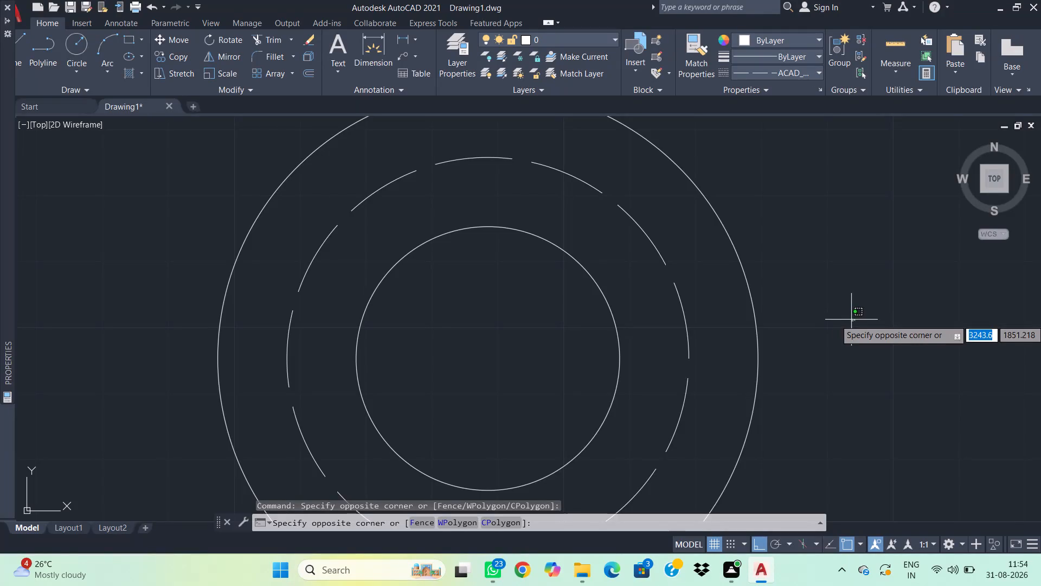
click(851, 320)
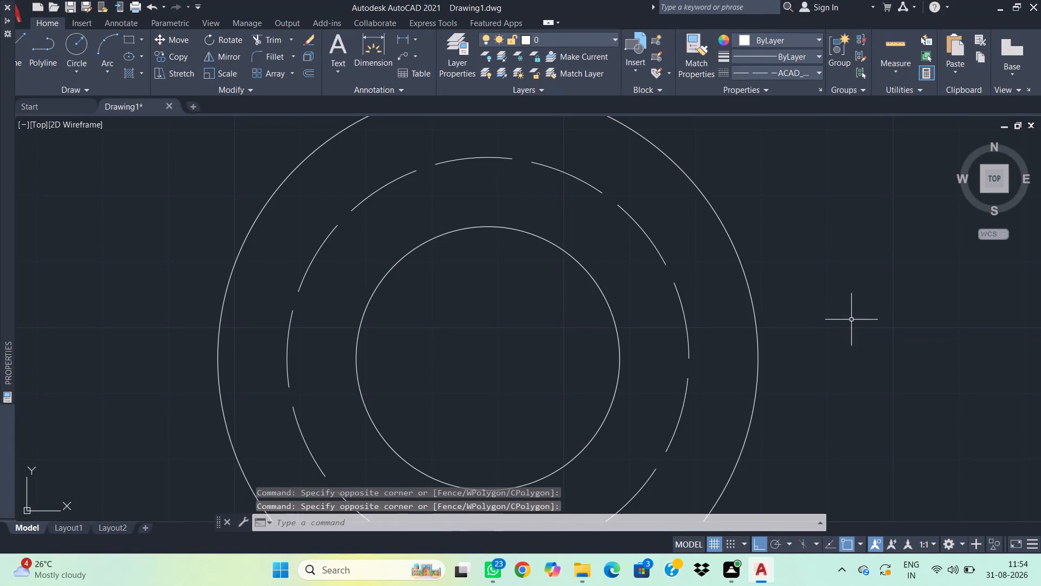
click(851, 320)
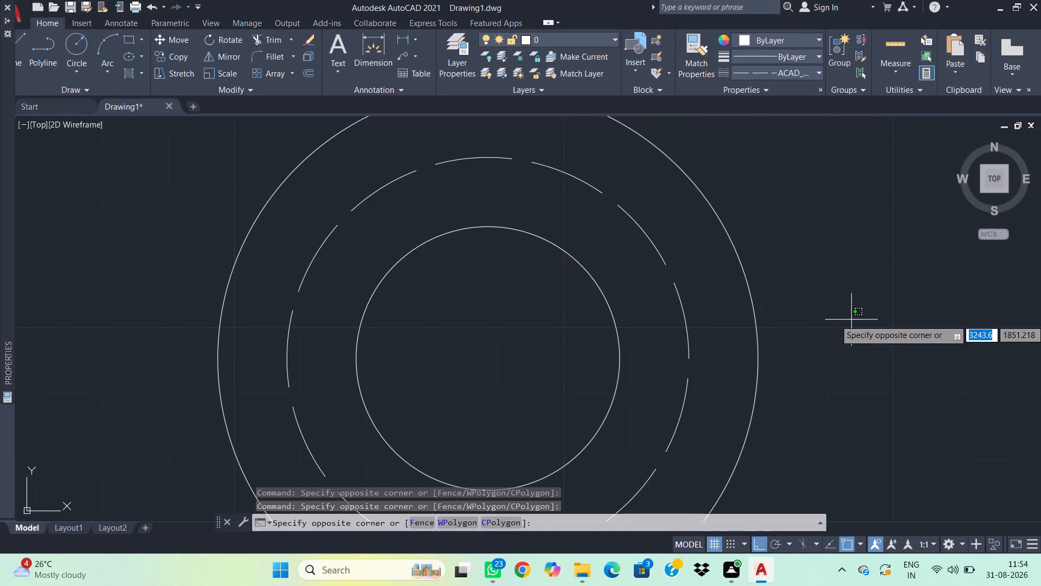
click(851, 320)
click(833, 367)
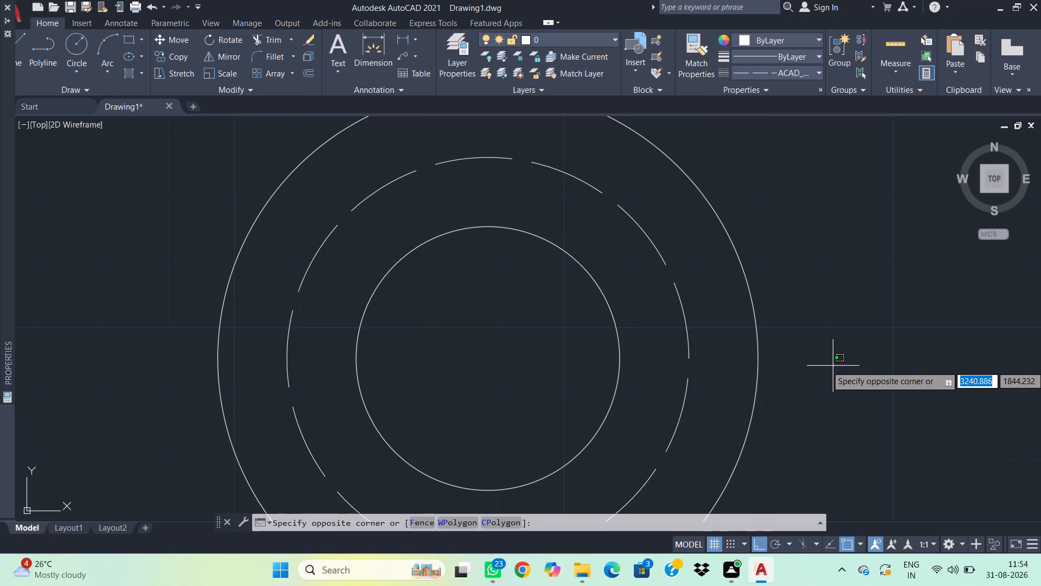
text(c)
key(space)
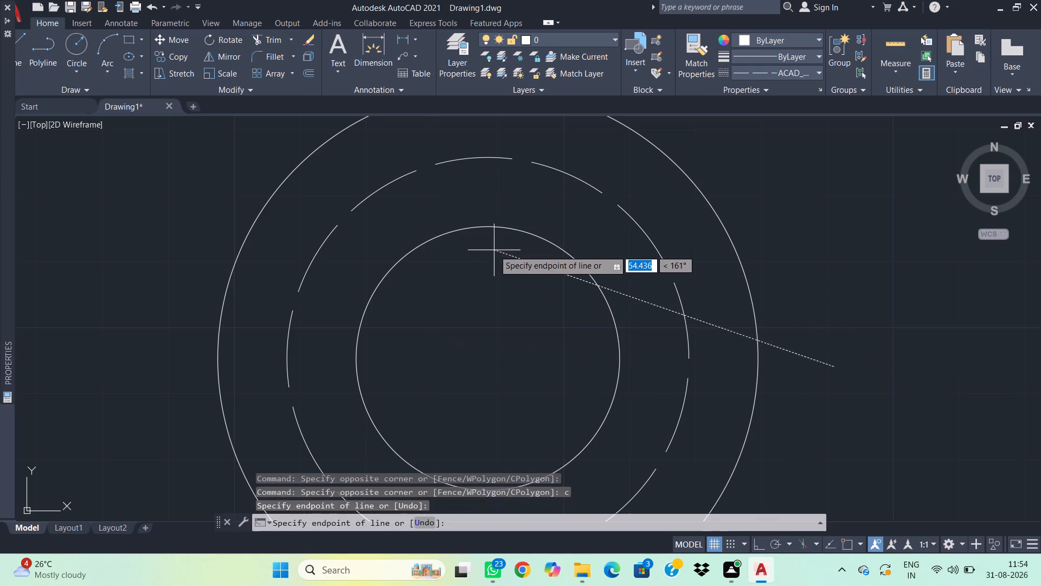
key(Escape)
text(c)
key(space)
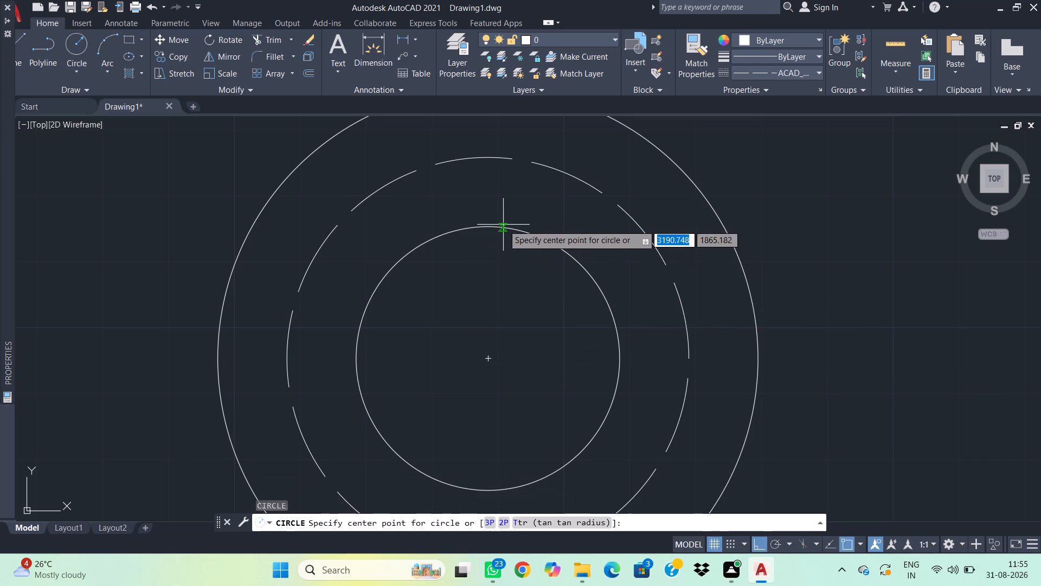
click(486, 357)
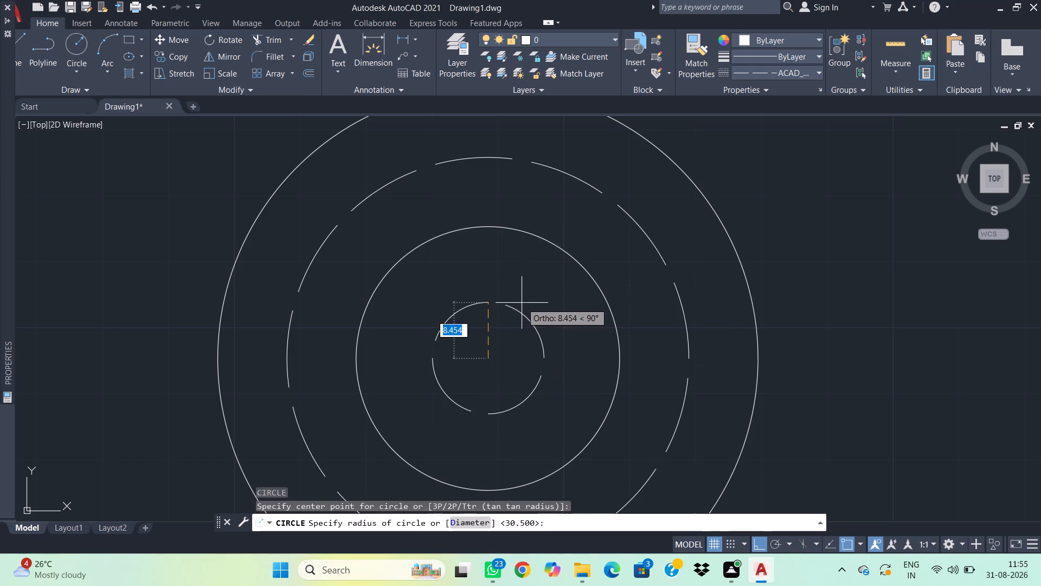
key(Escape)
Set the current linetype to ByLayer for new geometry.
click(805, 75)
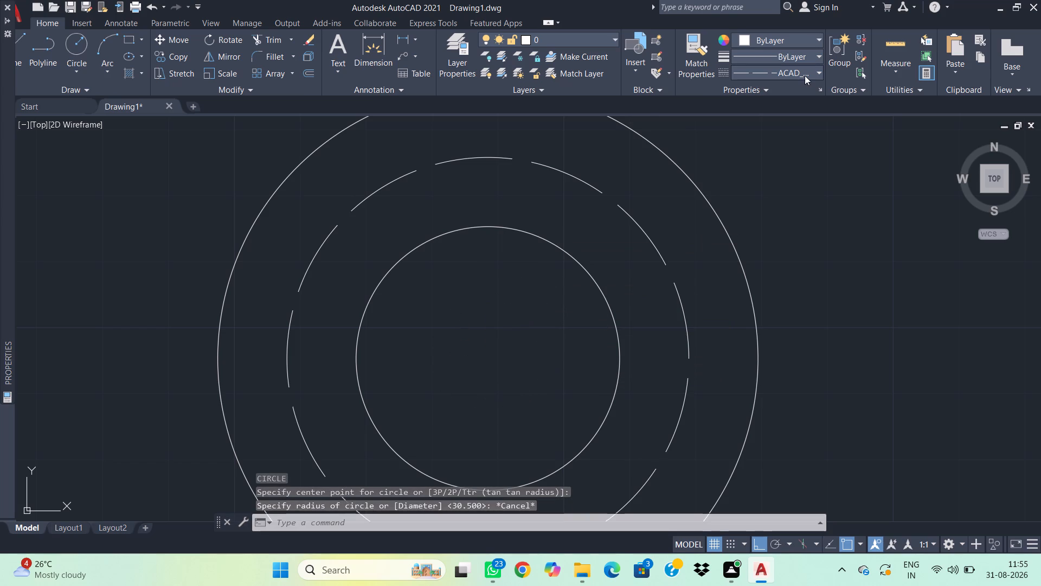
click(770, 92)
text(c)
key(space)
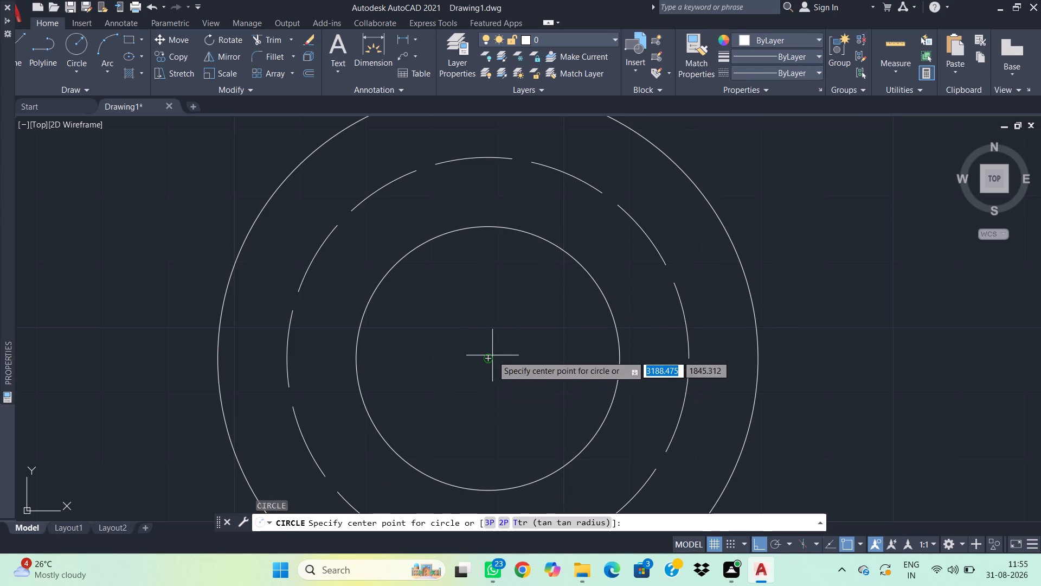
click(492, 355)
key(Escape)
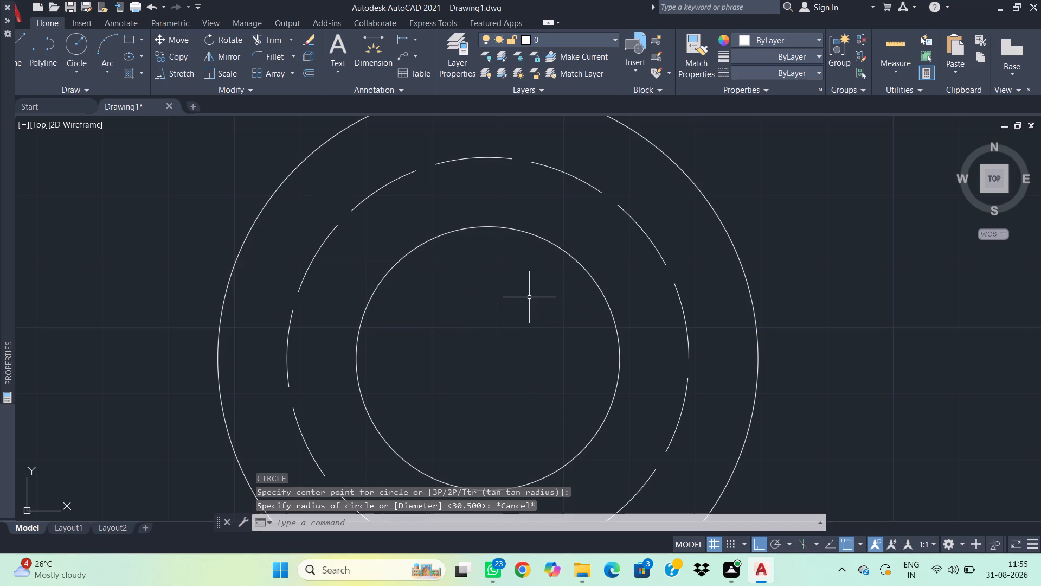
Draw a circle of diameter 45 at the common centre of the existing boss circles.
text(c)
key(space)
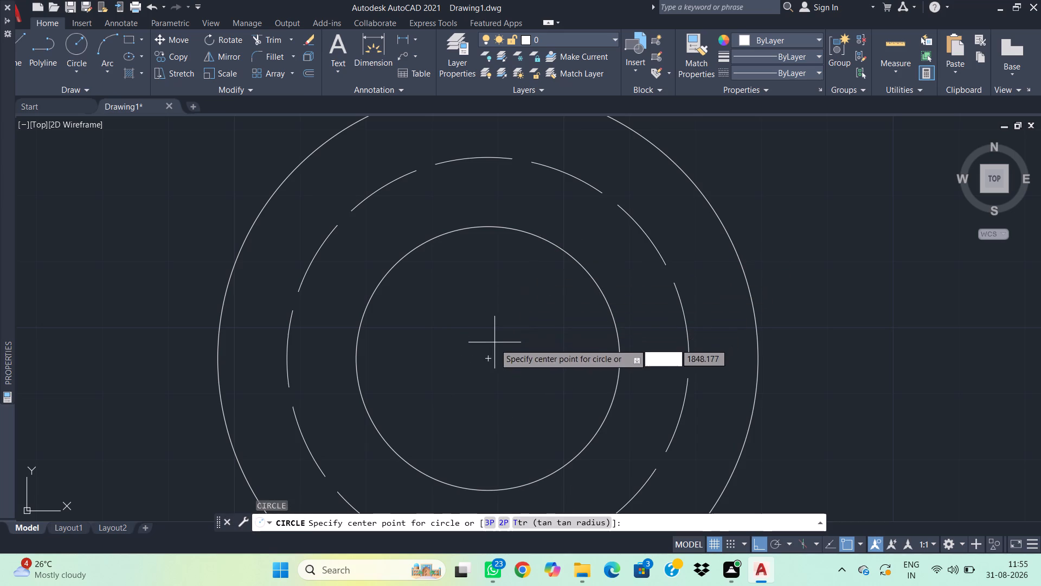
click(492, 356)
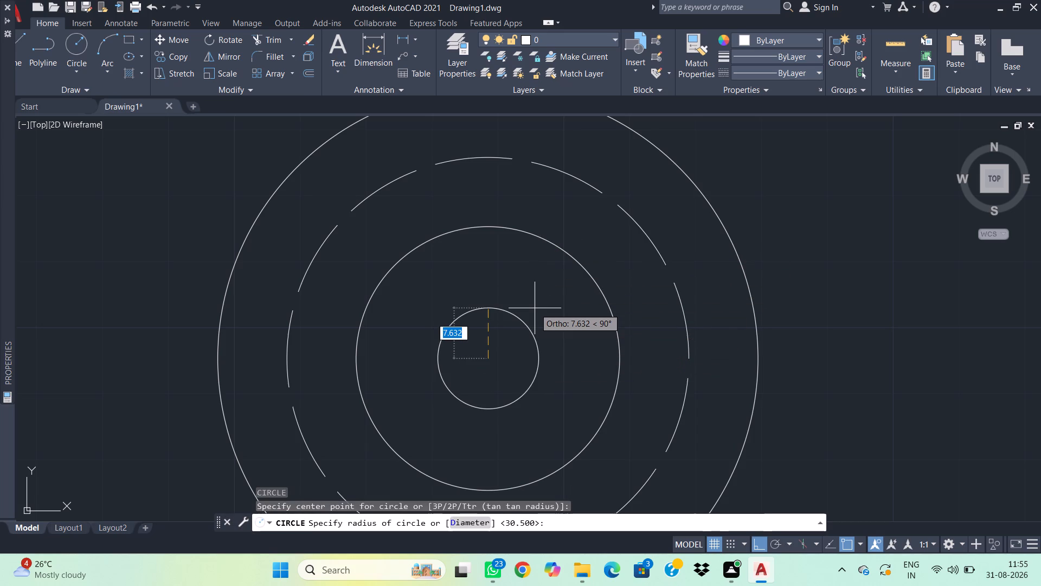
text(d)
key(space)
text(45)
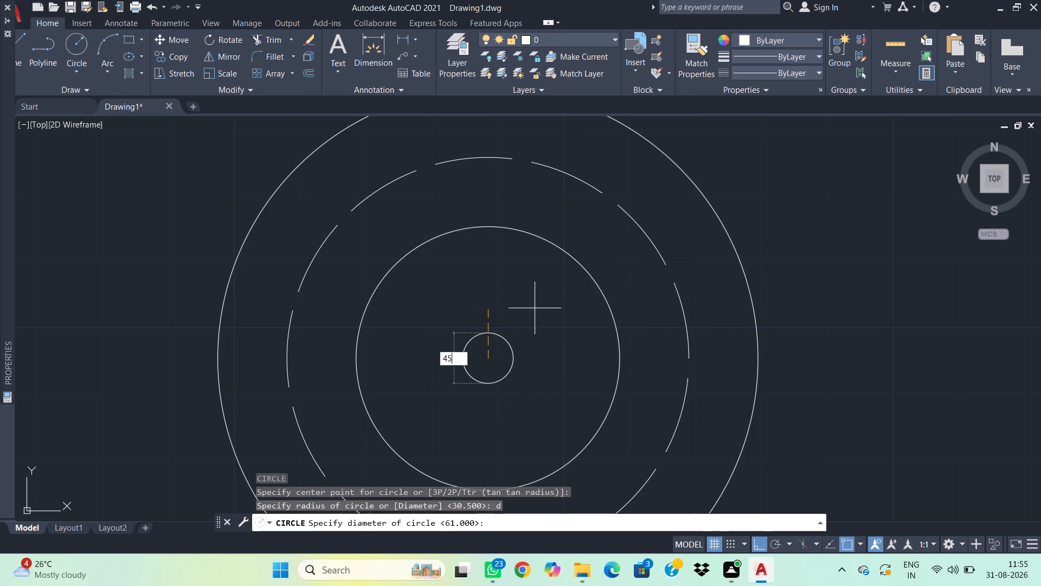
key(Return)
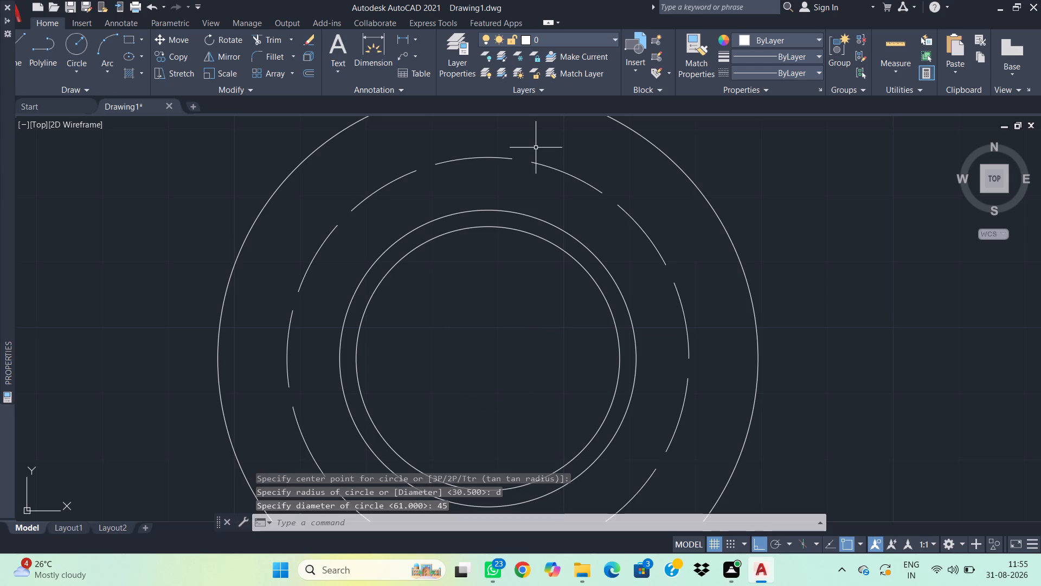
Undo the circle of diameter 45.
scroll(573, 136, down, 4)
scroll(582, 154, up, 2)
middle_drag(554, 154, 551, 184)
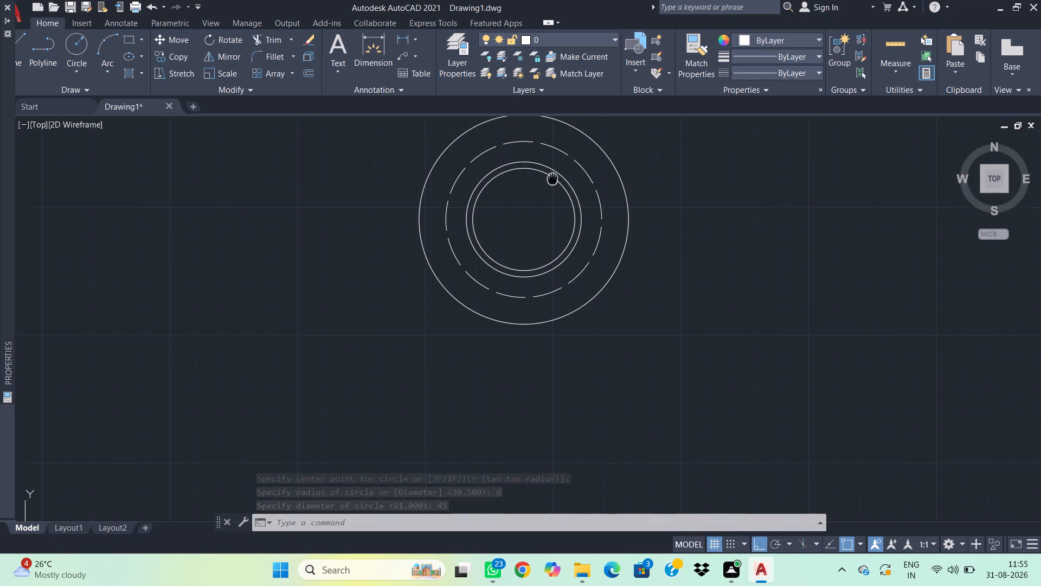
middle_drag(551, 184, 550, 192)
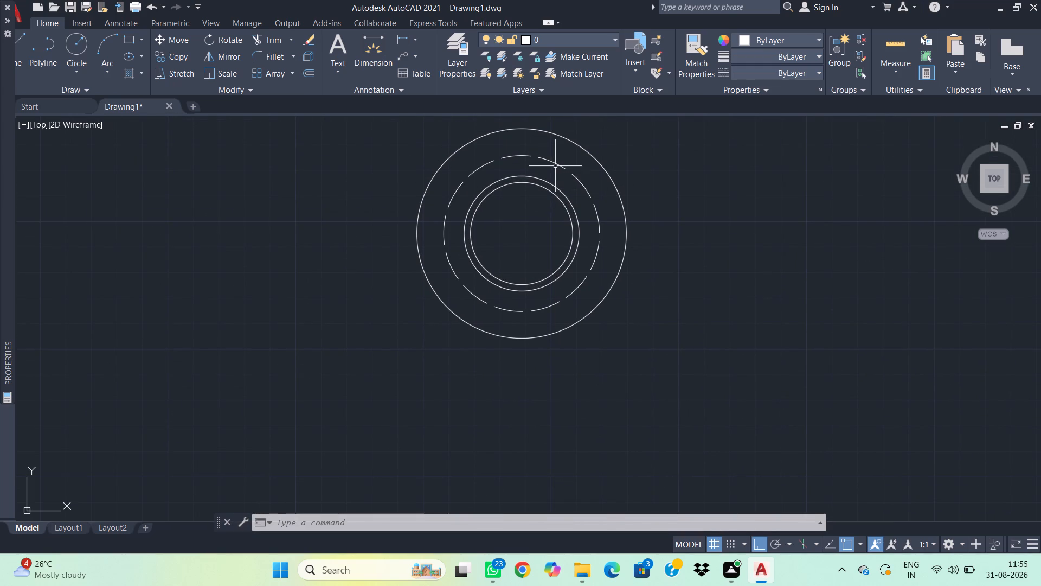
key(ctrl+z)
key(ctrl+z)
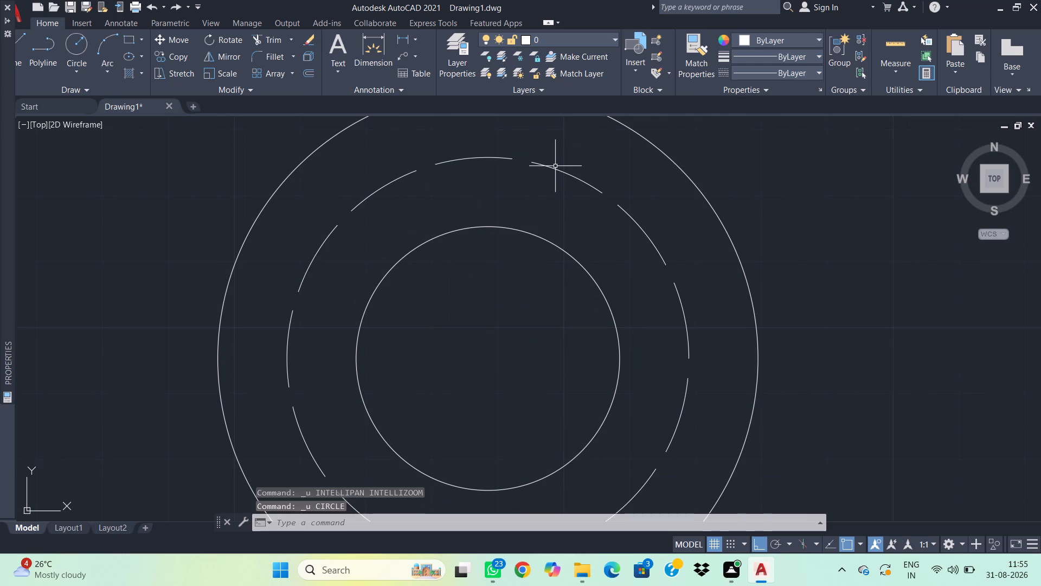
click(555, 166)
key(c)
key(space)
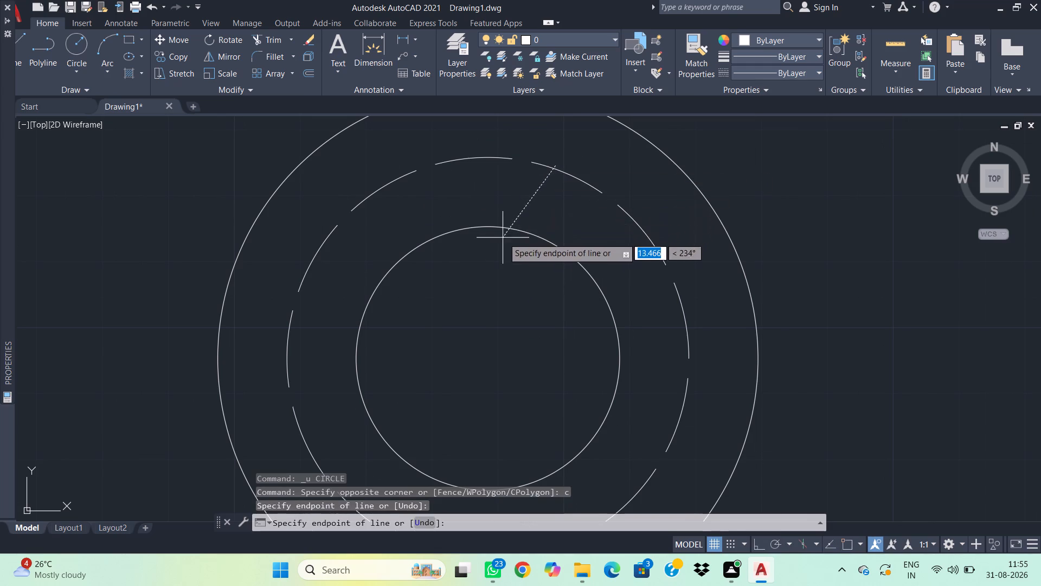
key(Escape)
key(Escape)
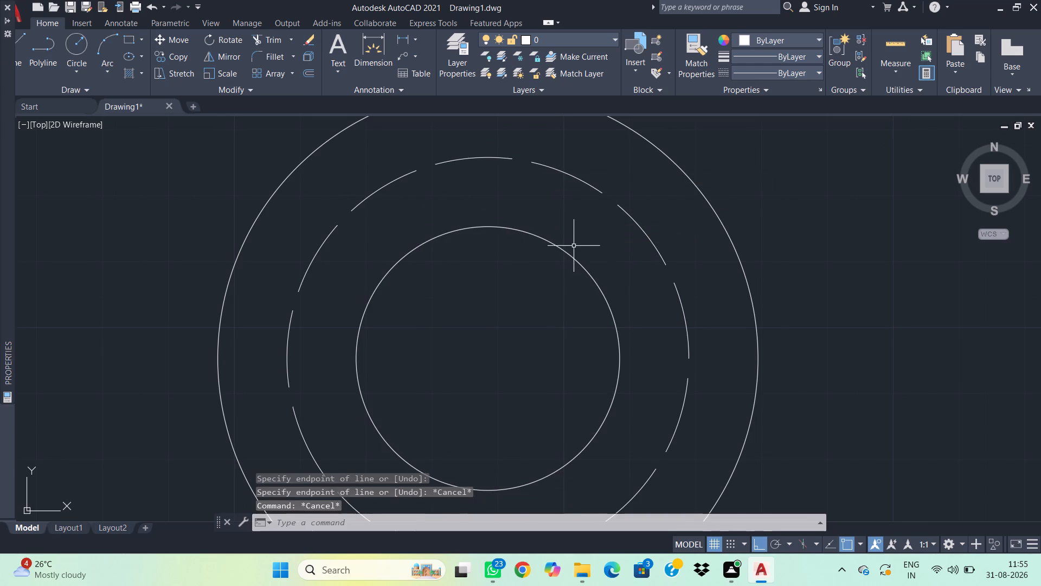
Draw a circle of diameter 42 at the common centre of the existing boss circles.
key(c)
key(space)
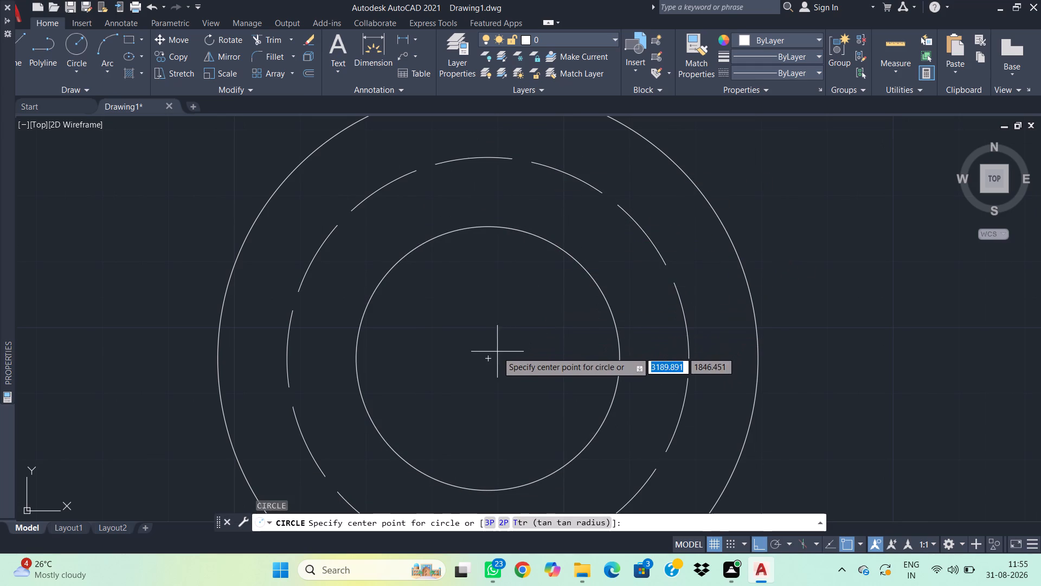
click(493, 357)
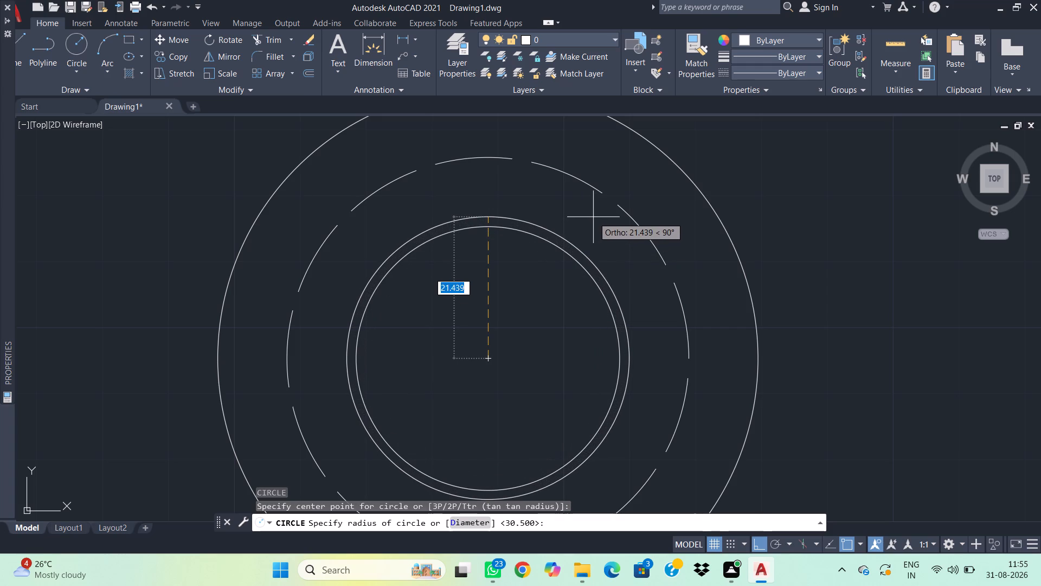
text(d)
key(space)
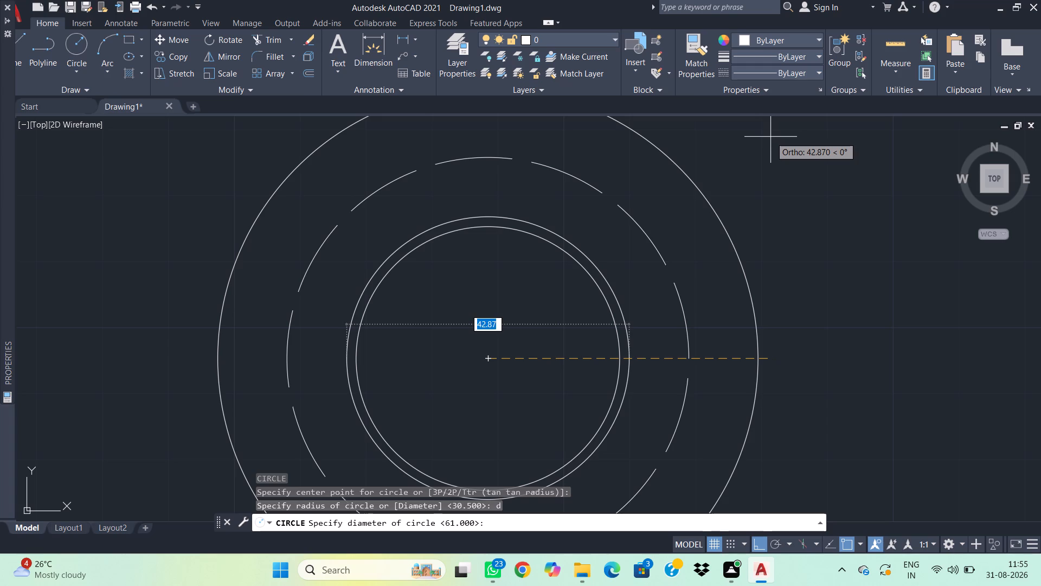
text(42)
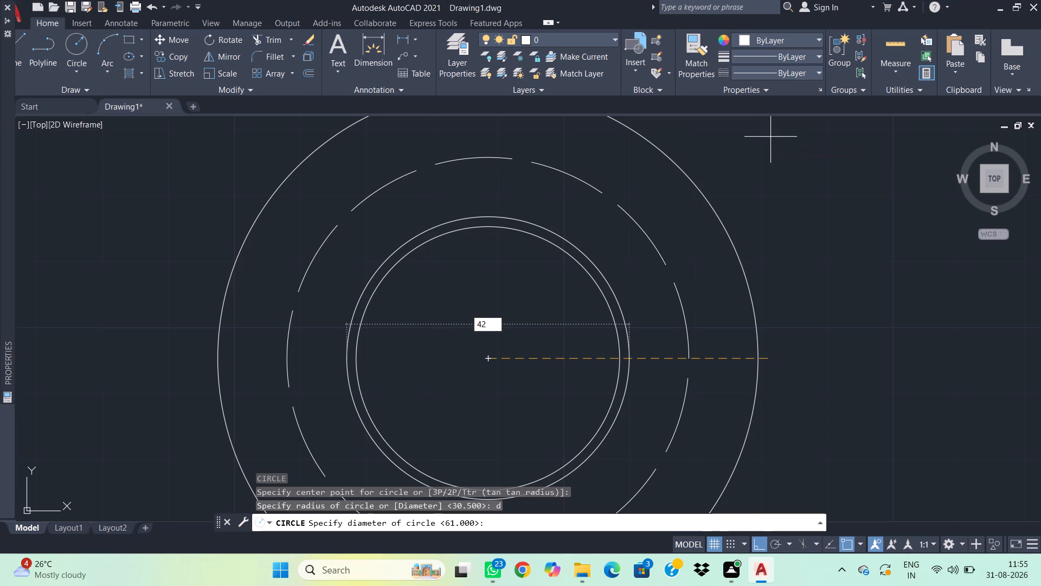
key(Return)
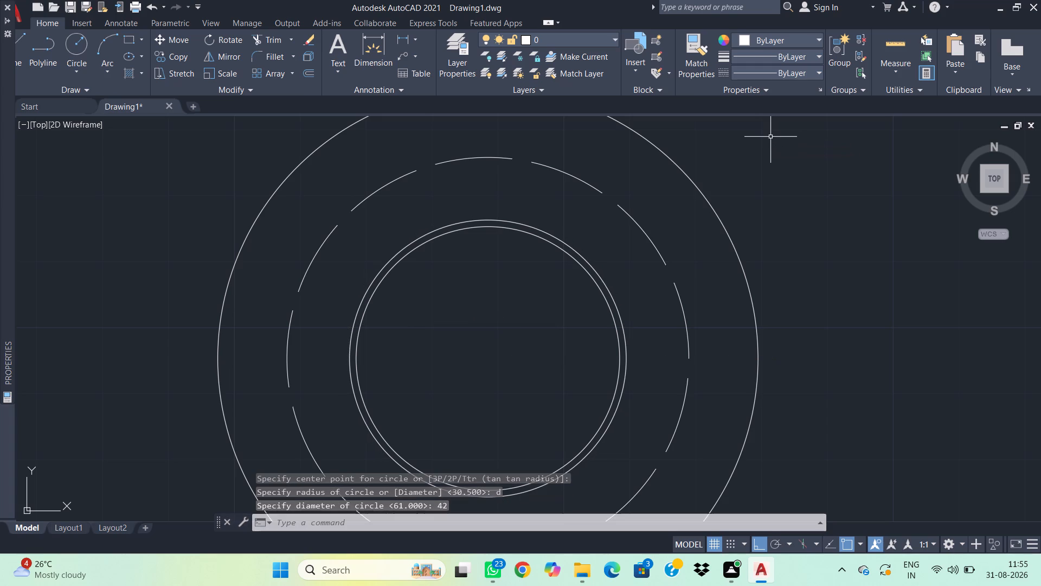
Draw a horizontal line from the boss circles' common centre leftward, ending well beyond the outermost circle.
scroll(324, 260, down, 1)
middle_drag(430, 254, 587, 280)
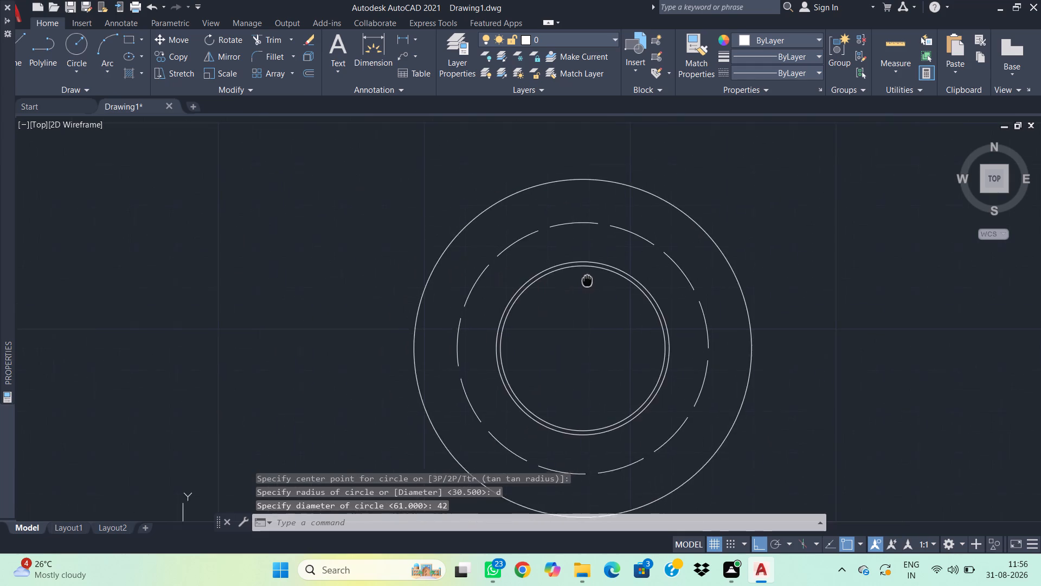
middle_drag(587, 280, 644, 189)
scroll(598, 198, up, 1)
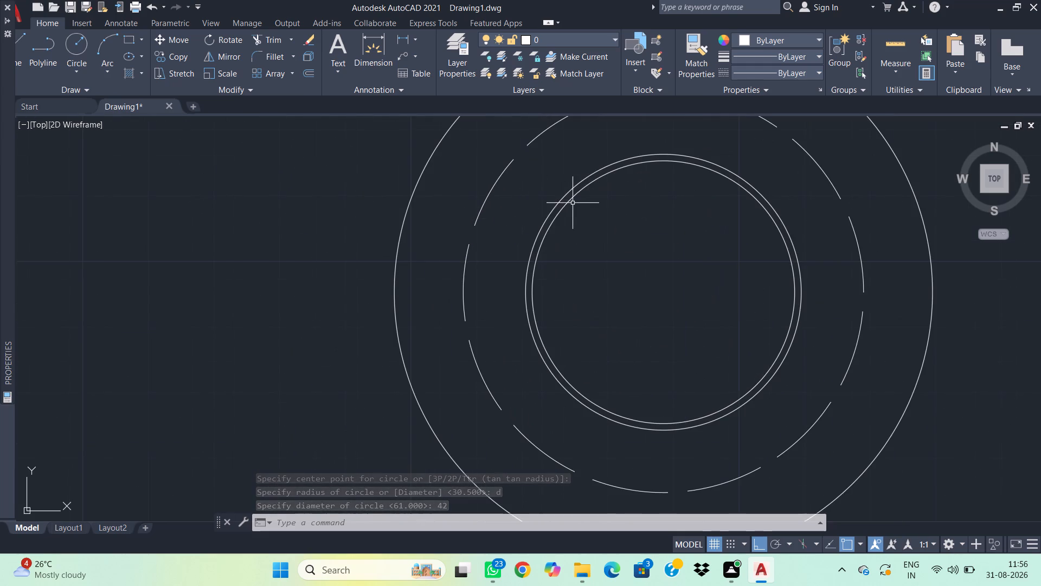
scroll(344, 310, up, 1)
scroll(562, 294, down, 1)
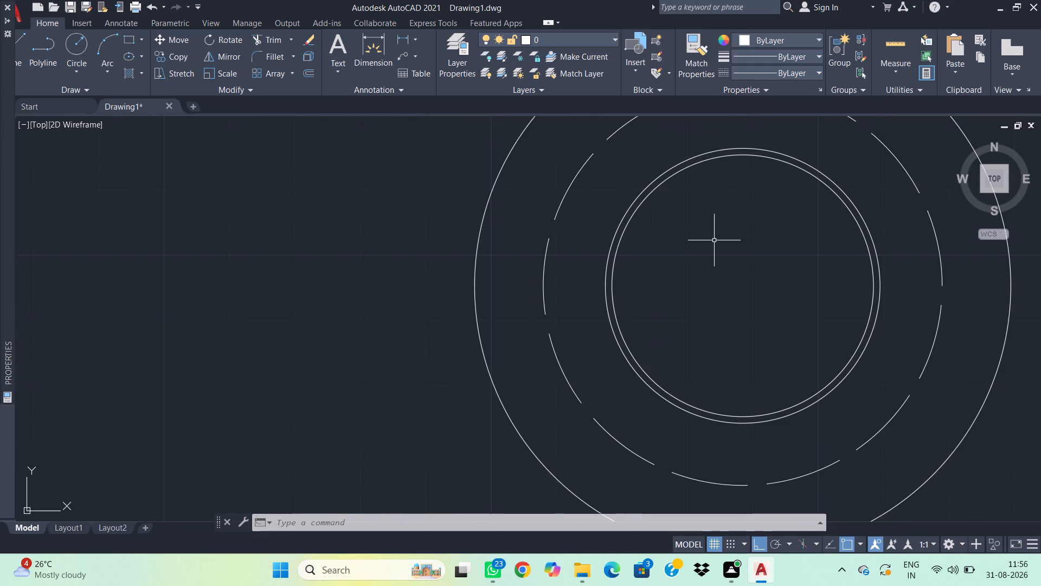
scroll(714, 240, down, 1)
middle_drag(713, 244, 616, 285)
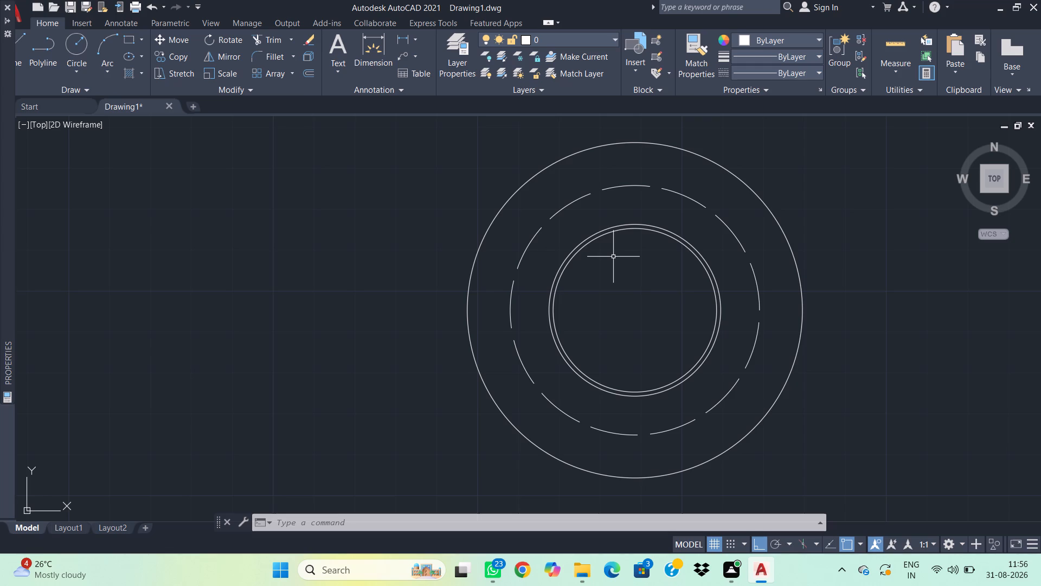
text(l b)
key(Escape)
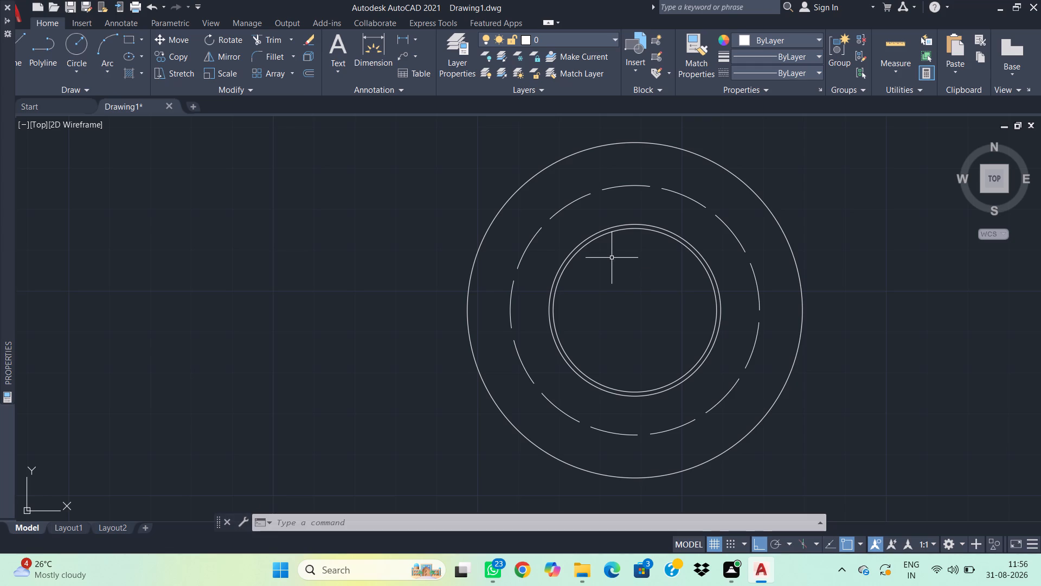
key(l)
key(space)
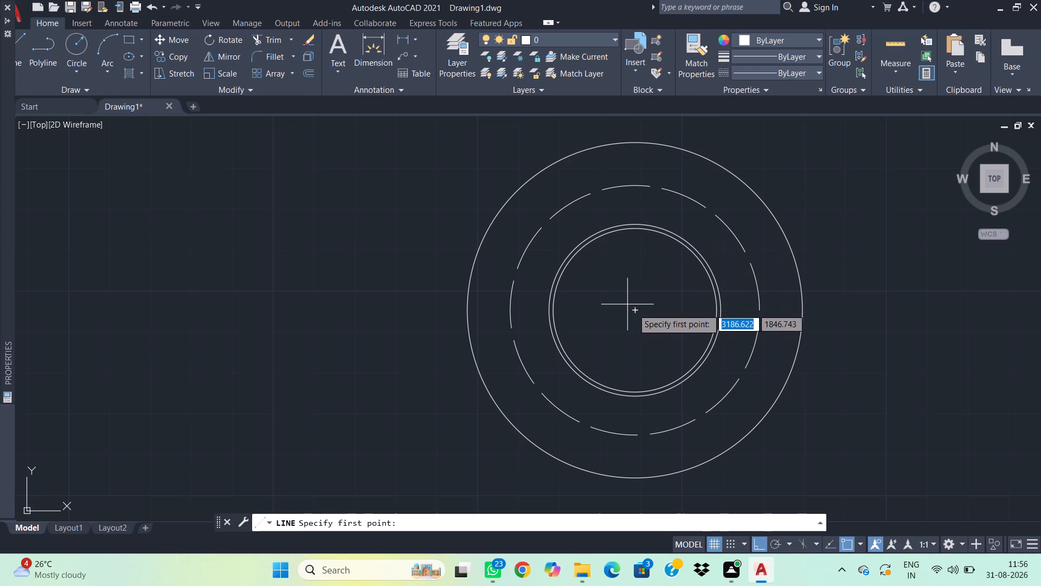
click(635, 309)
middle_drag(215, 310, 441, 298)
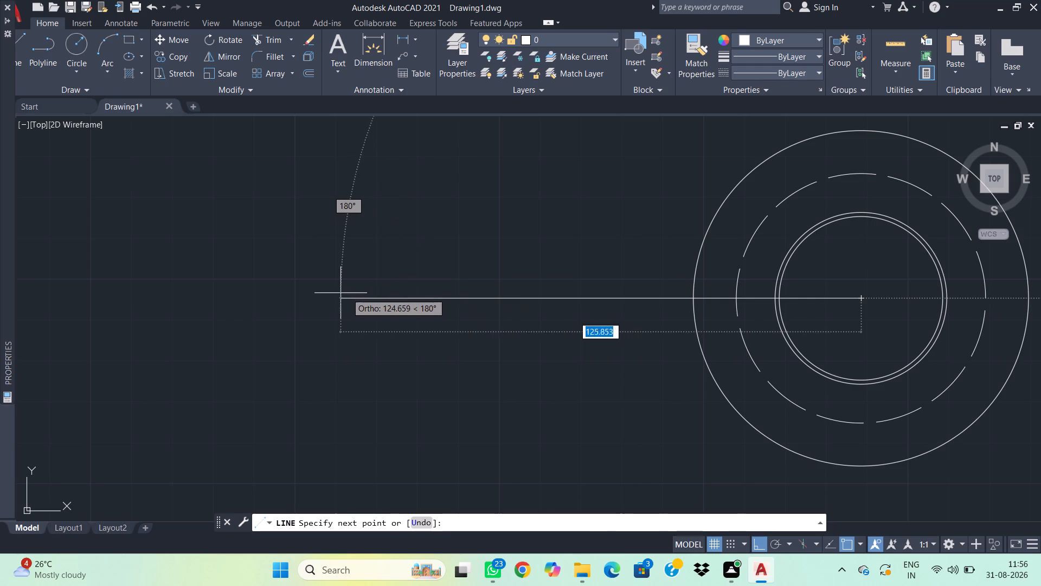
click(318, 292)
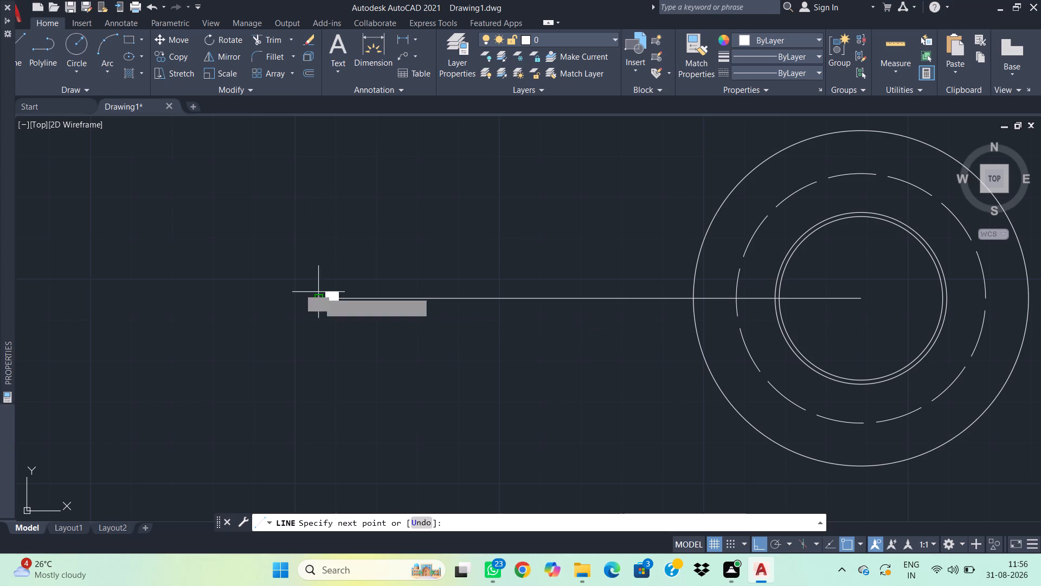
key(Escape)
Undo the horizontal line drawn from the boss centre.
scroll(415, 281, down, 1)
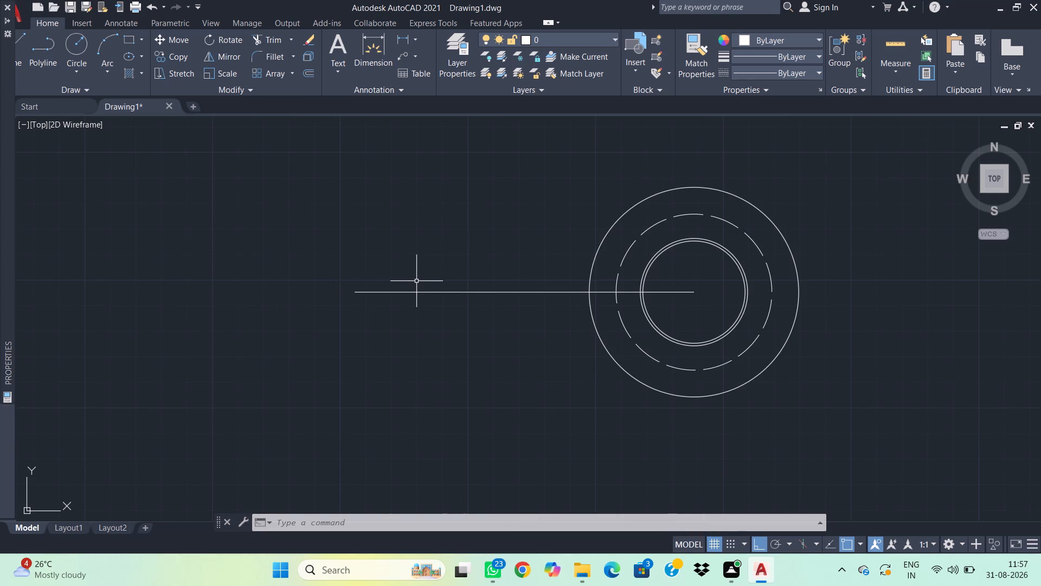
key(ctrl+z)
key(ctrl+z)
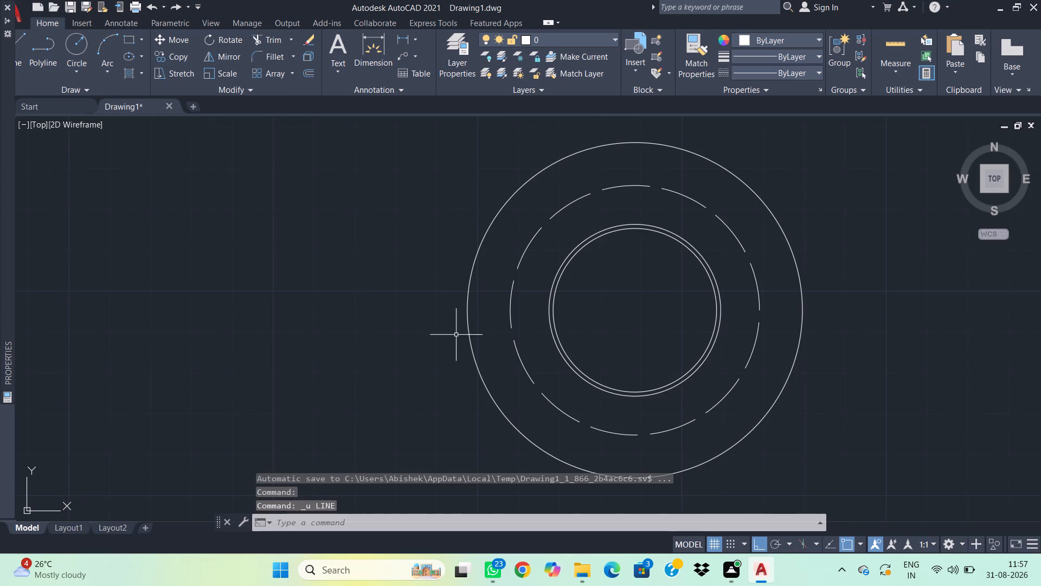
Draw a horizontal line 60 long leftward from the boss circles' common centre.
key(l)
key(space)
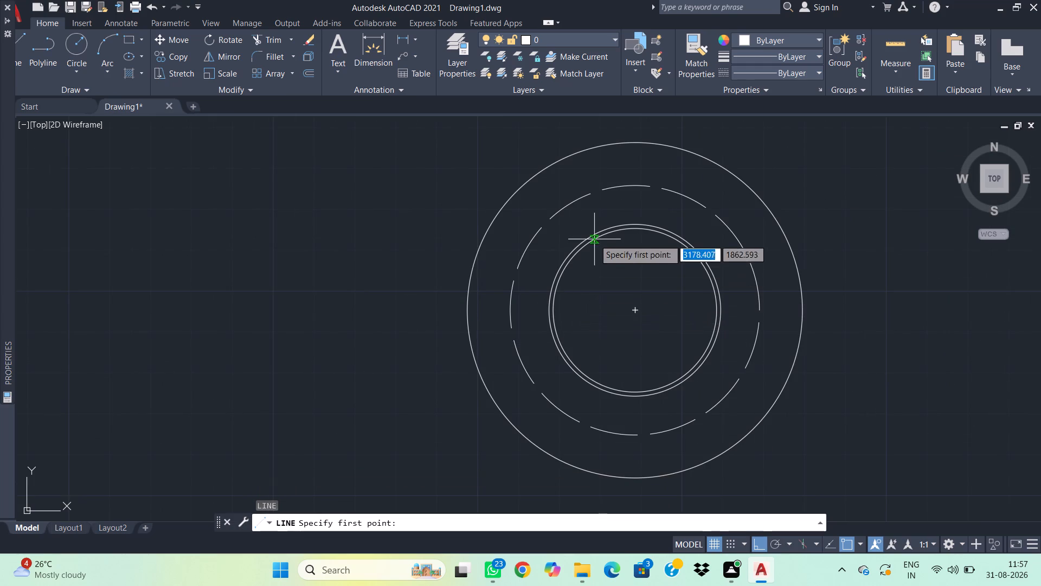
click(634, 308)
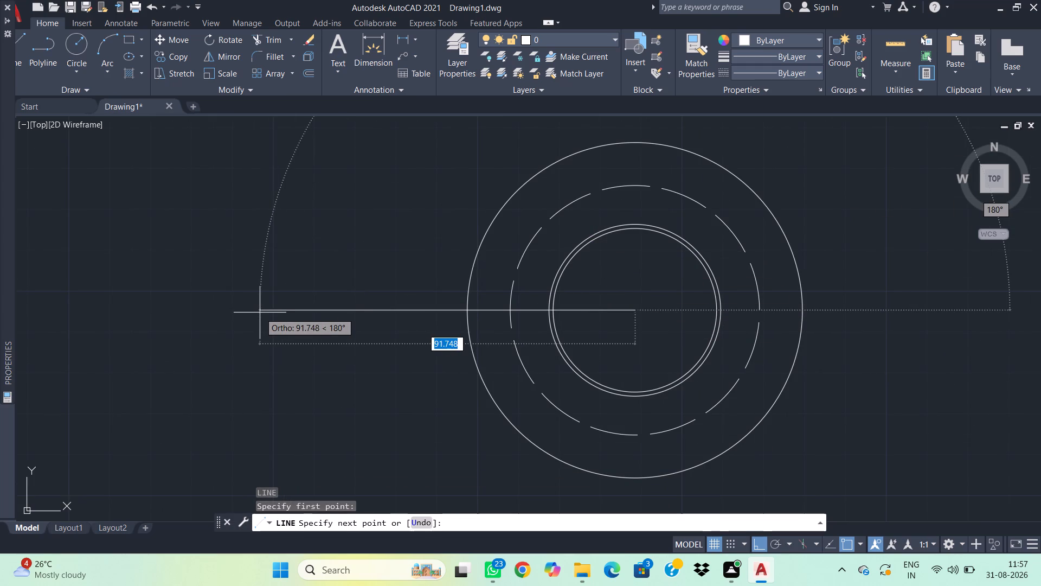
text(60)
key(Return)
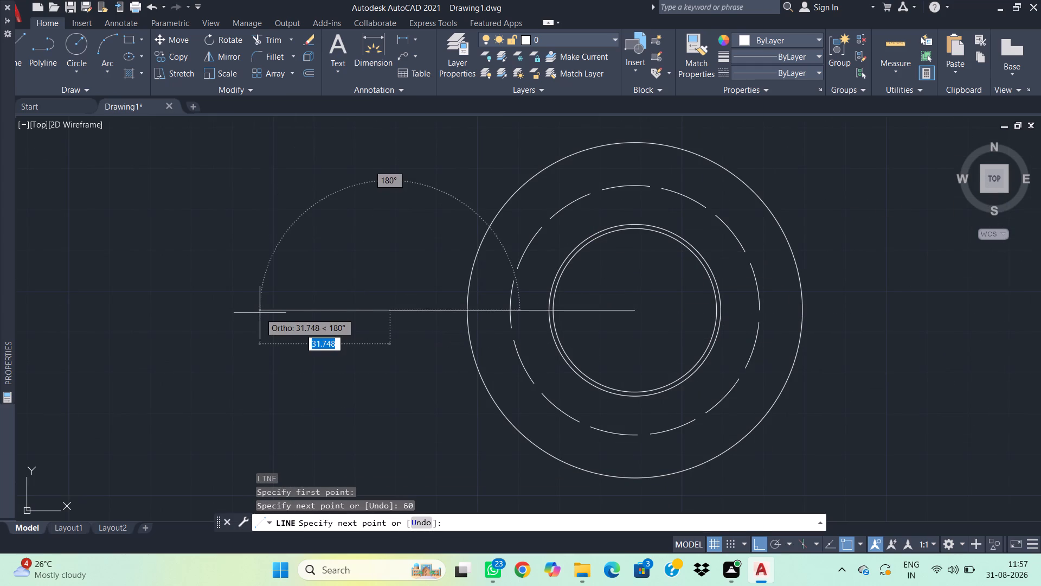
key(Escape)
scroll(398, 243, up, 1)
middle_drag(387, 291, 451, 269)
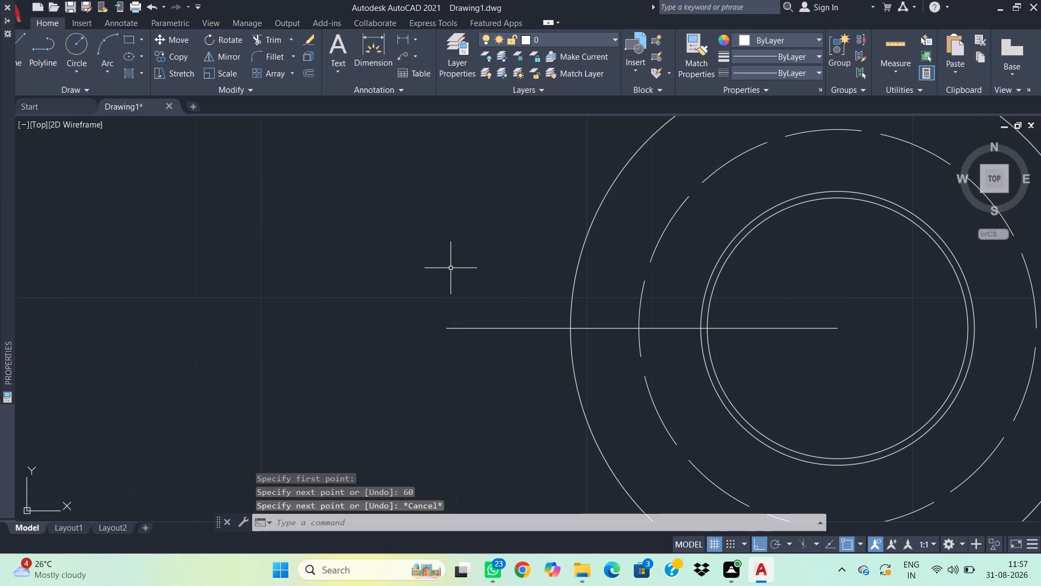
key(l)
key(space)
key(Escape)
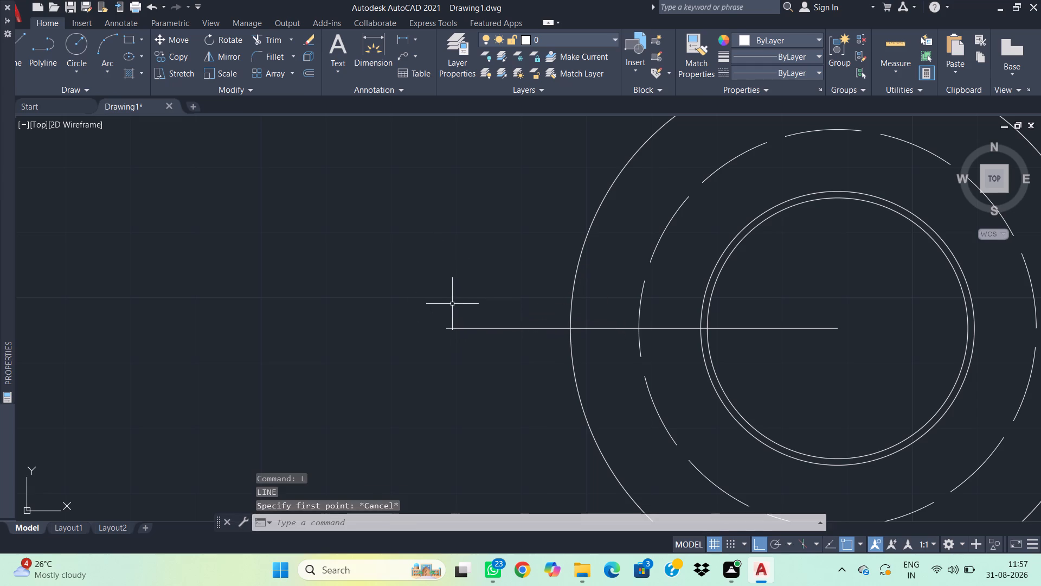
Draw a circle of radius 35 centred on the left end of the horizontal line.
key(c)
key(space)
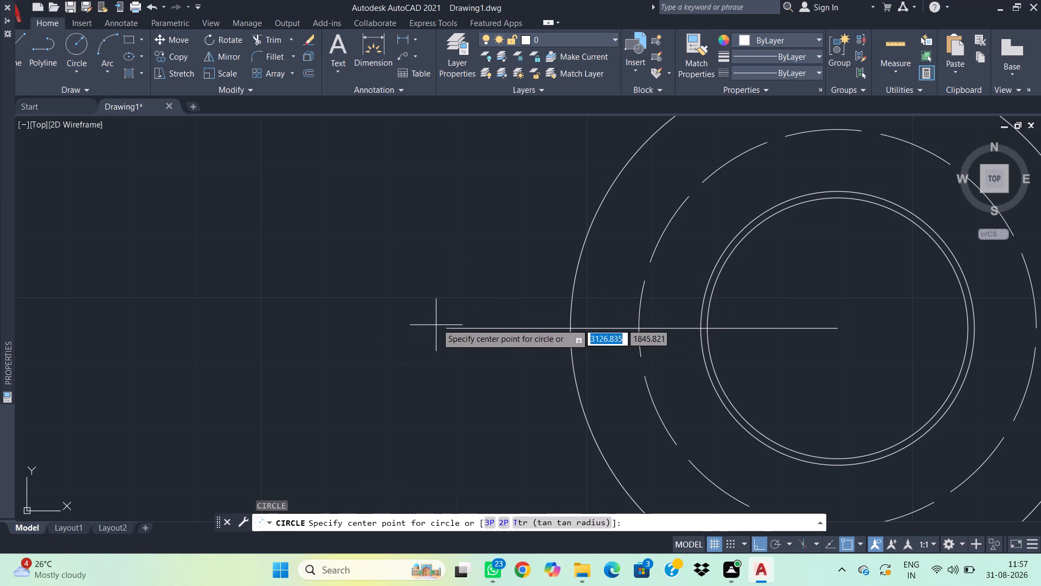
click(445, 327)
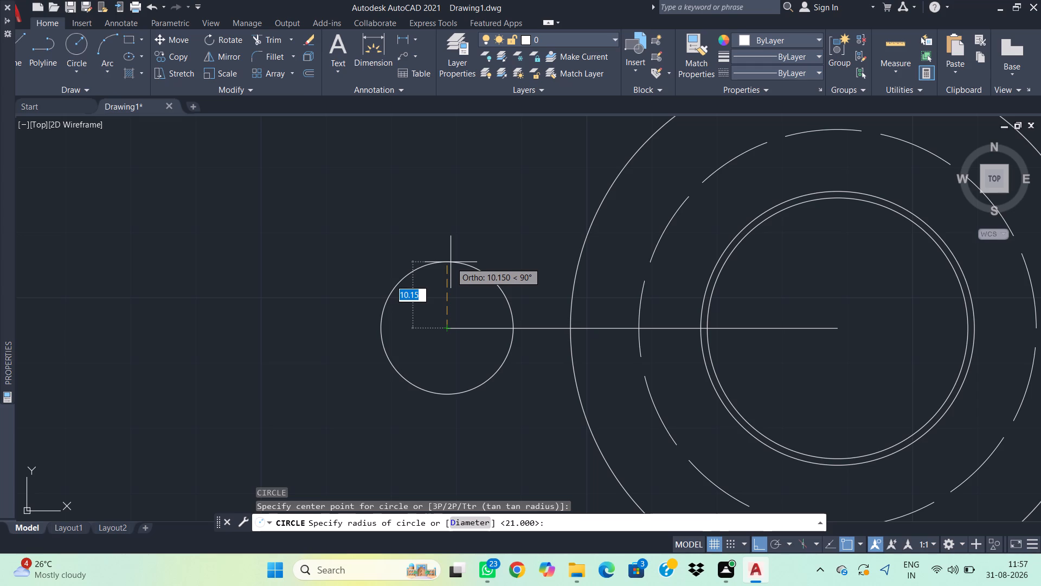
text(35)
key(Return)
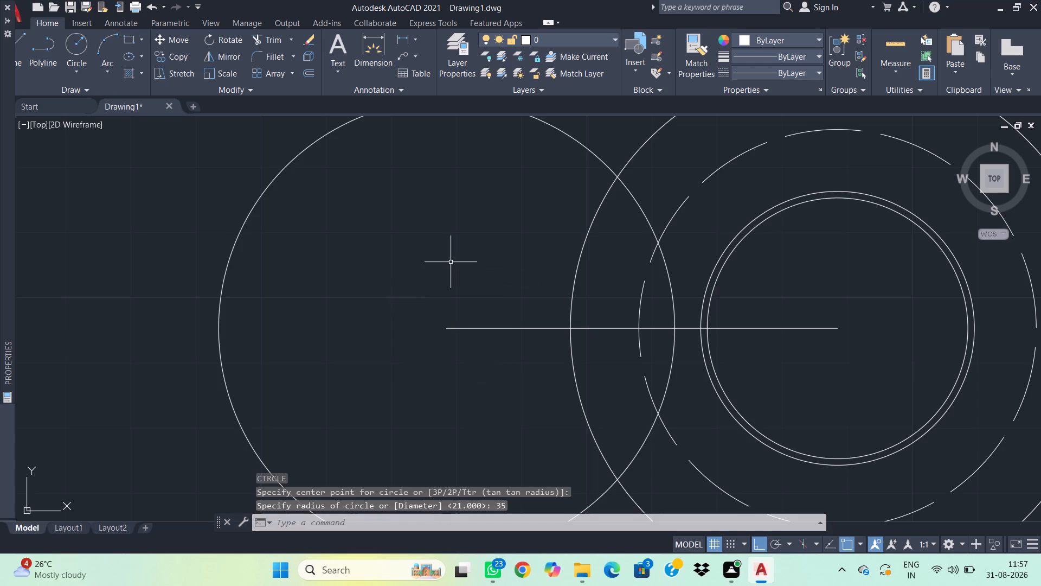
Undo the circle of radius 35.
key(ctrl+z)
Draw a circle of diameter 35 centred on the left end of the horizontal line.
text(c)
key(space)
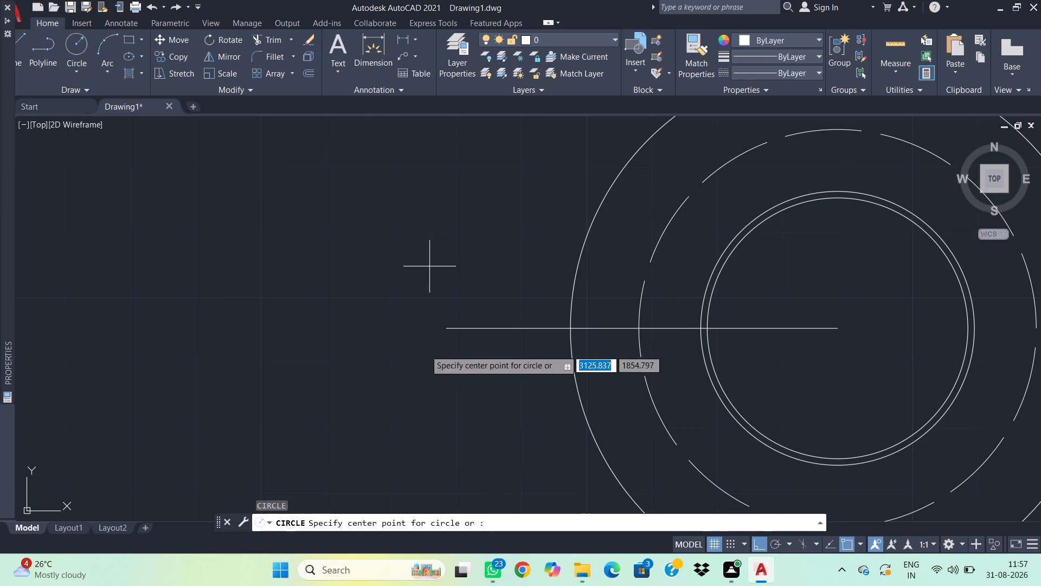
click(446, 330)
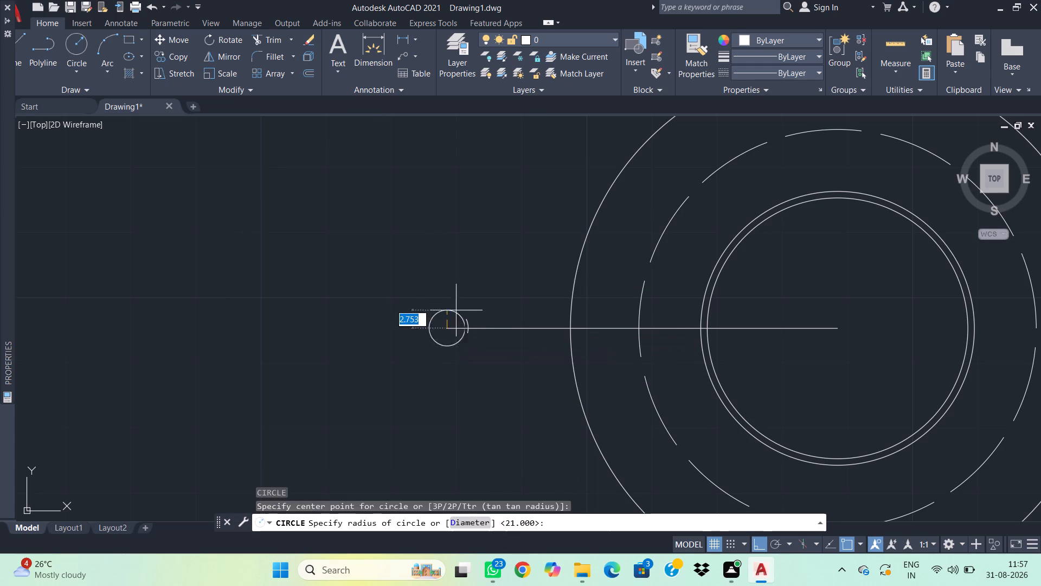
text(d)
key(space)
text(35)
key(Return)
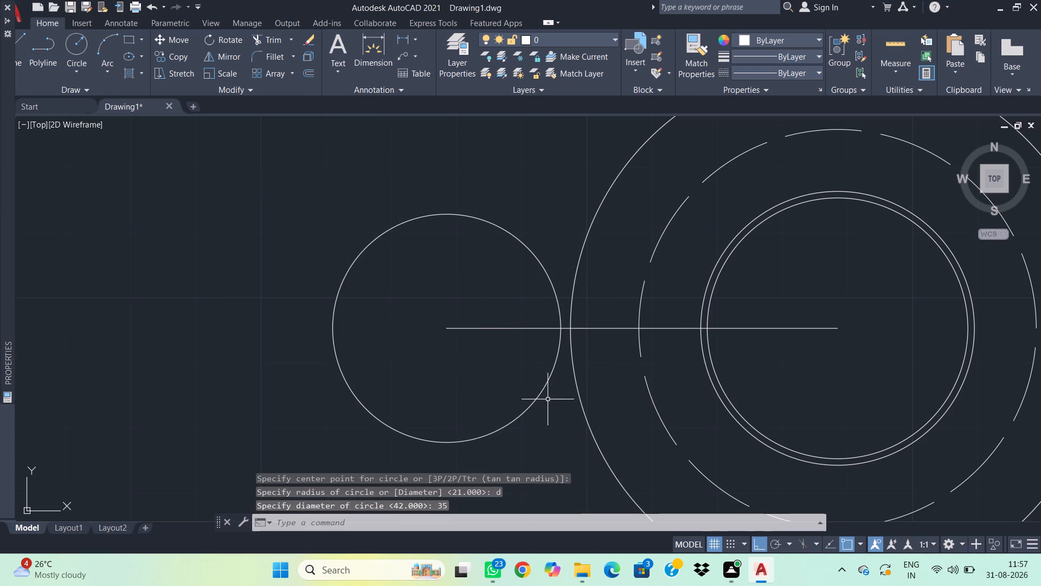
Move the diameter 35 circle 15 straight up from the left end of the horizontal line.
drag(548, 402, 539, 390)
click(515, 367)
key(m)
key(space)
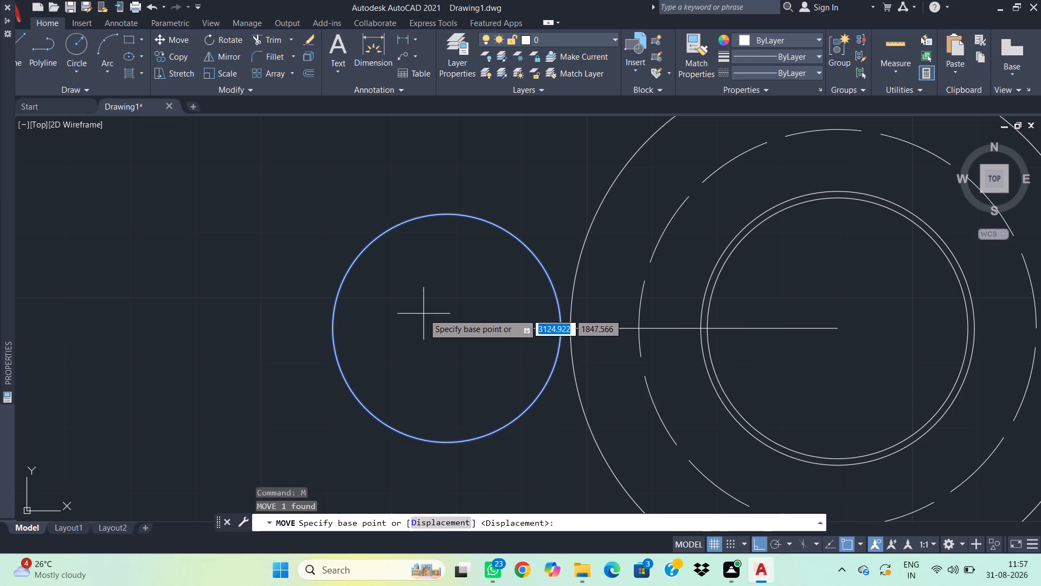
click(448, 328)
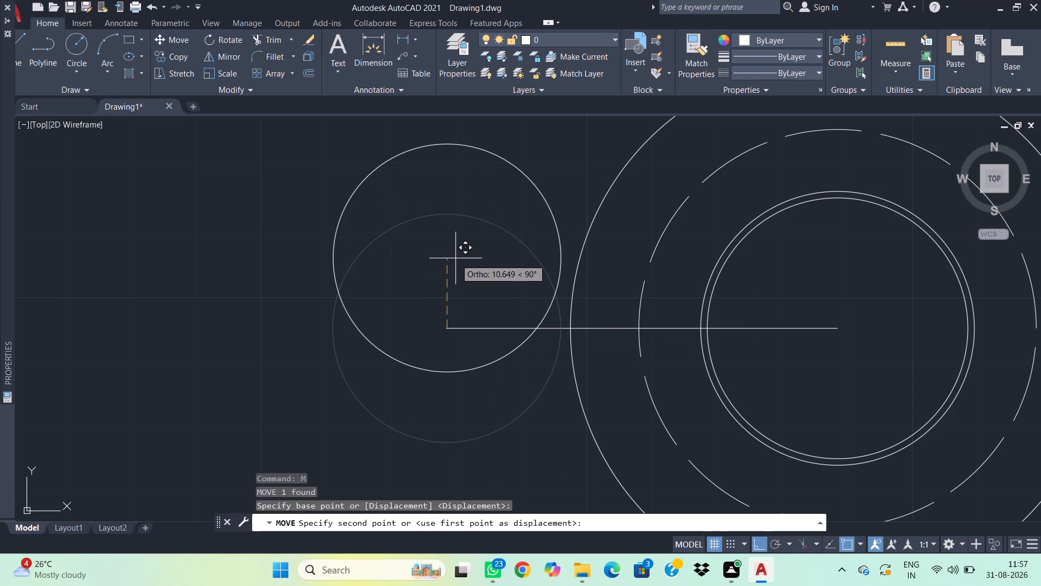
text(15)
key(Return)
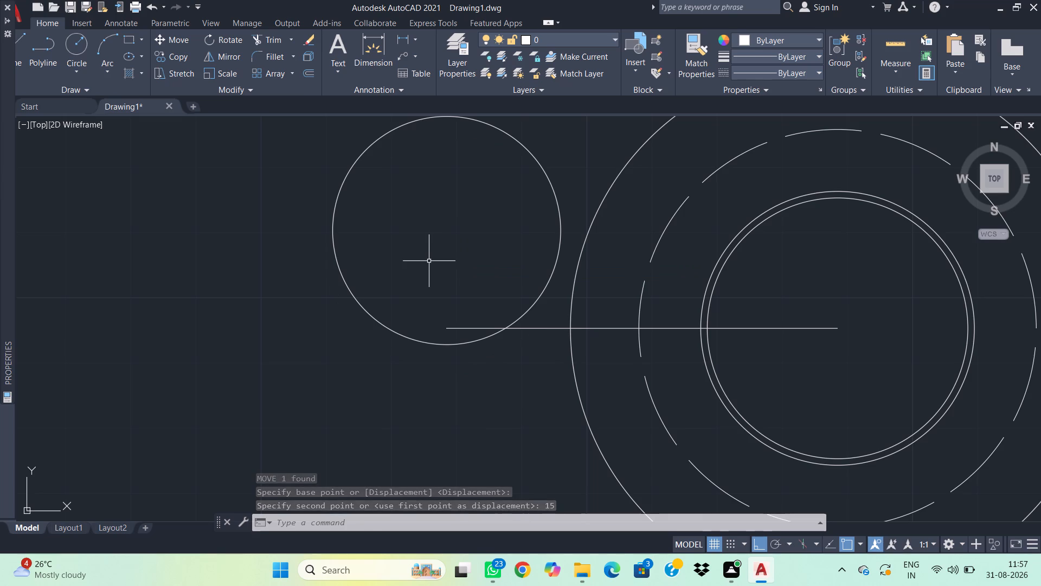
Draw a circle of radius 15 concentric with the moved diameter 35 circle.
text(c)
key(space)
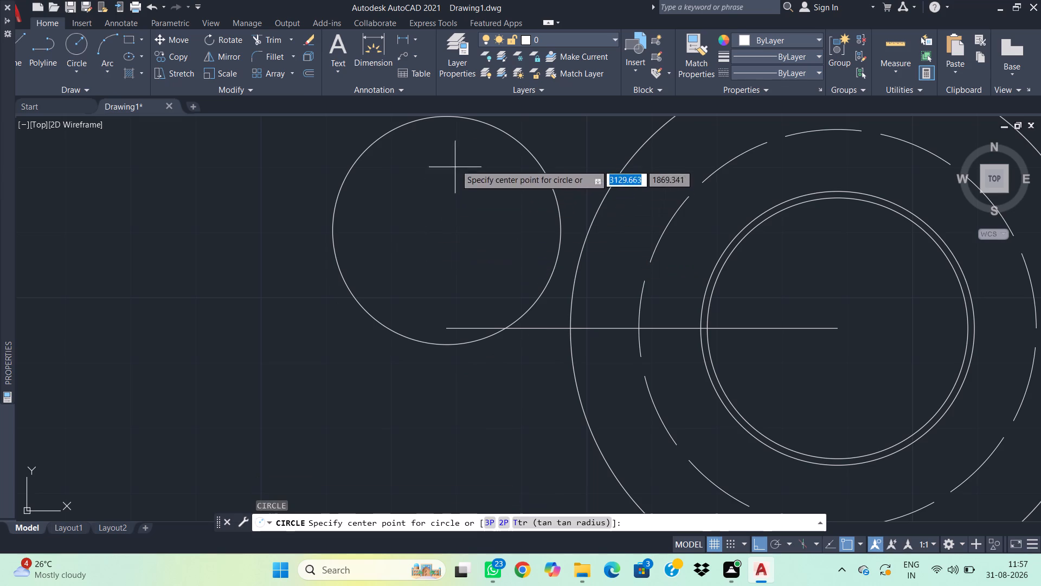
click(444, 231)
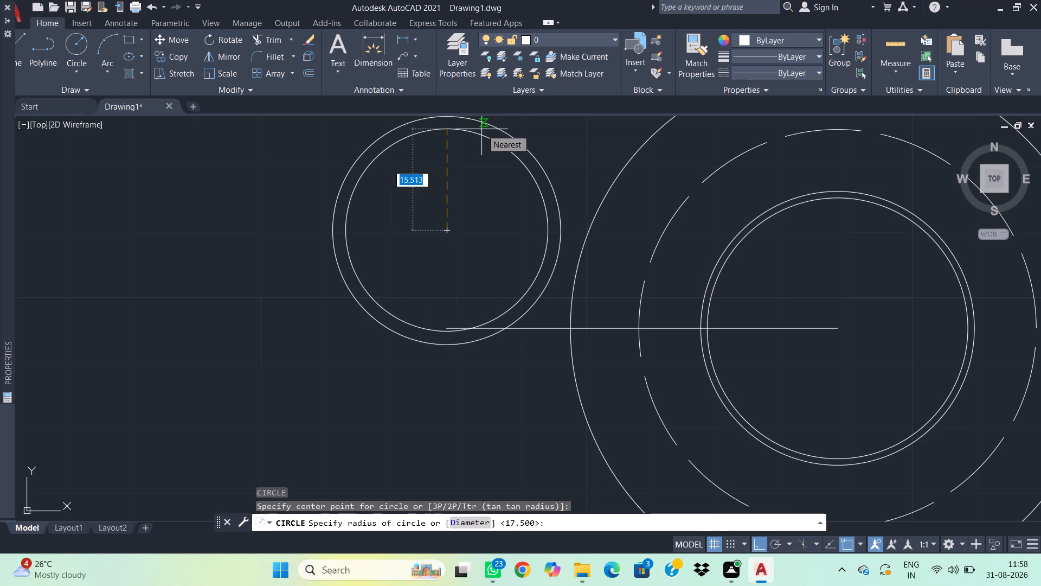
text(15)
key(Return)
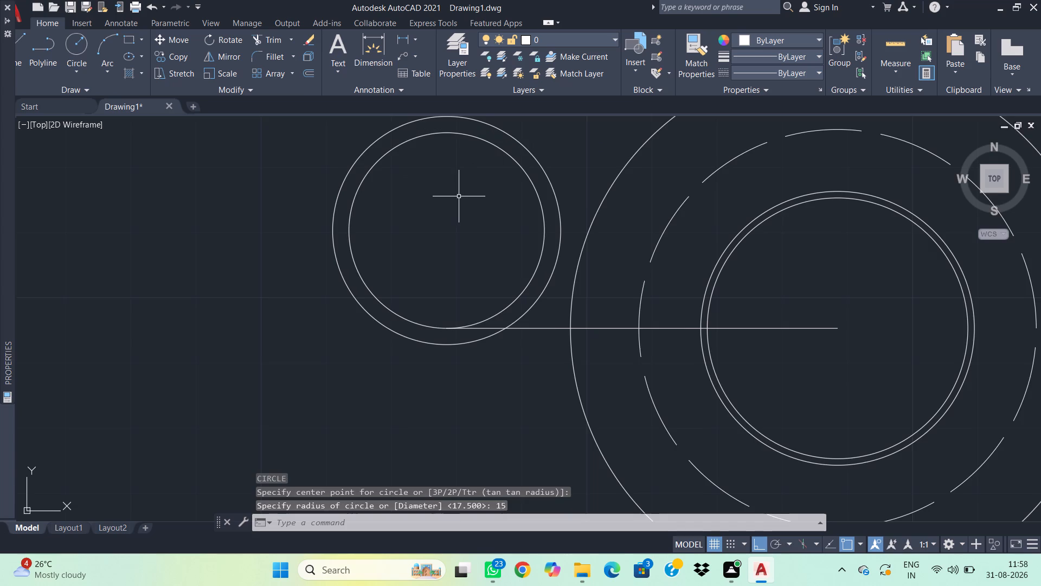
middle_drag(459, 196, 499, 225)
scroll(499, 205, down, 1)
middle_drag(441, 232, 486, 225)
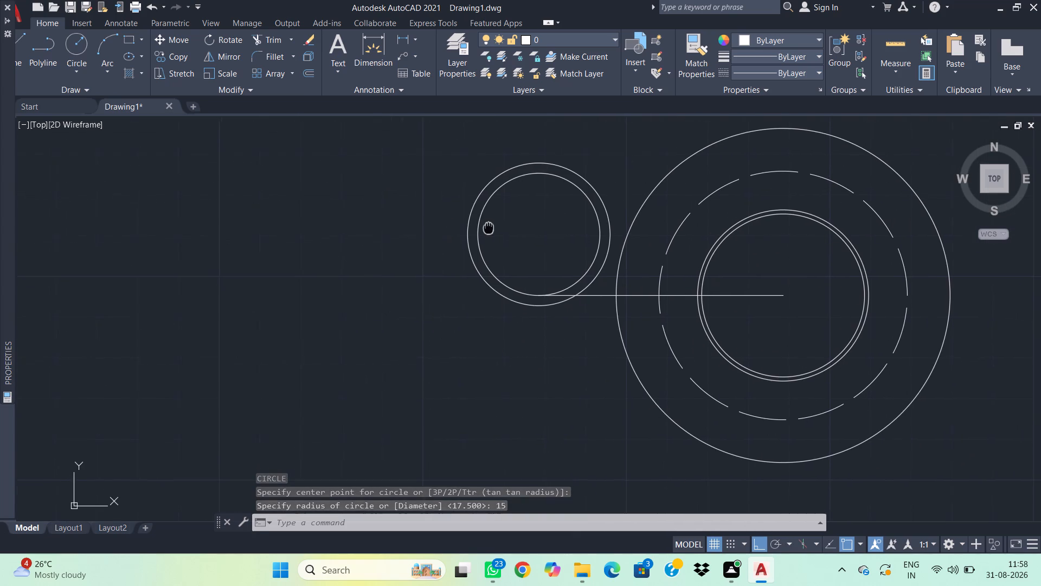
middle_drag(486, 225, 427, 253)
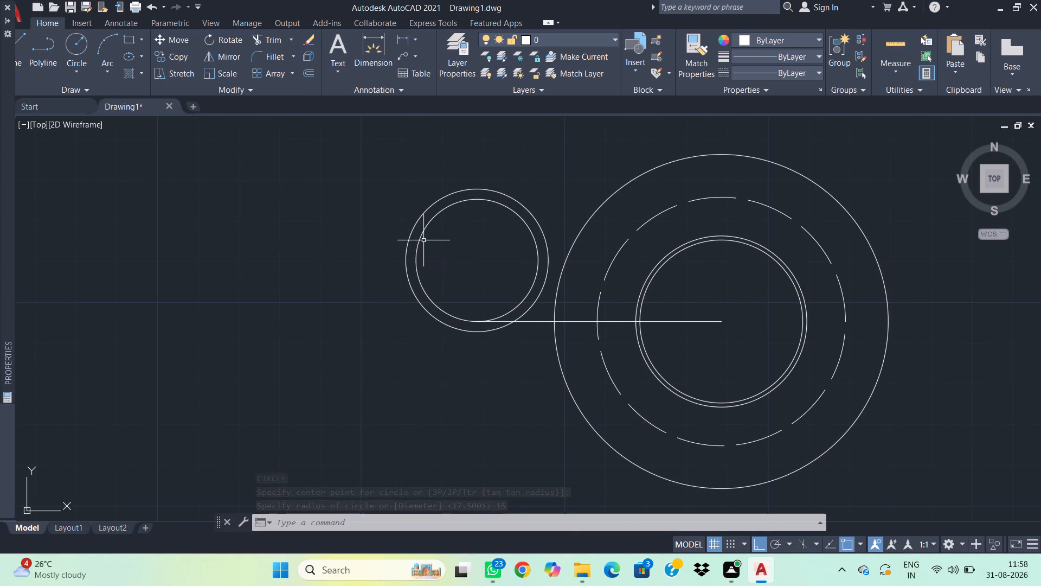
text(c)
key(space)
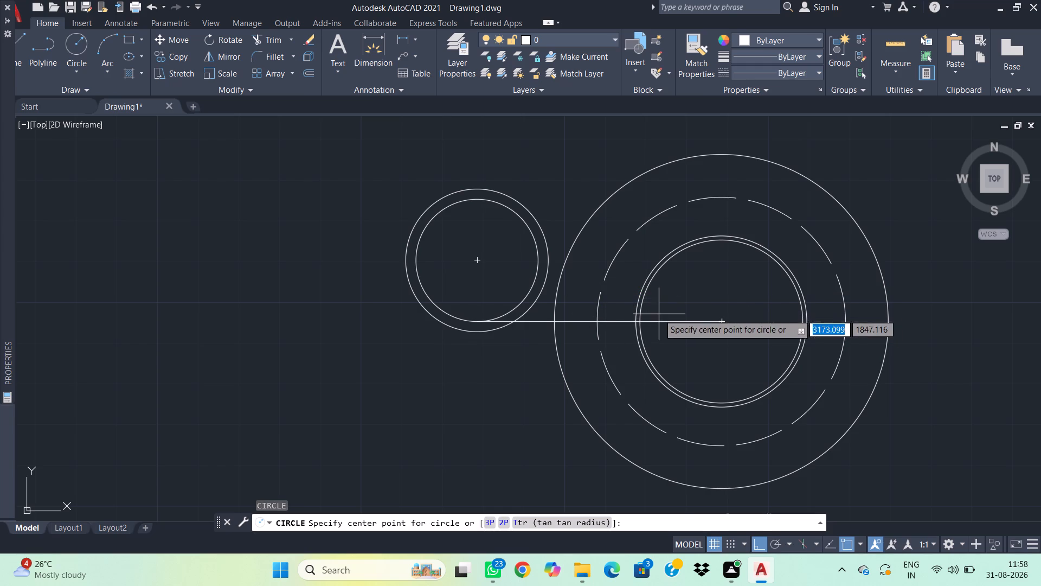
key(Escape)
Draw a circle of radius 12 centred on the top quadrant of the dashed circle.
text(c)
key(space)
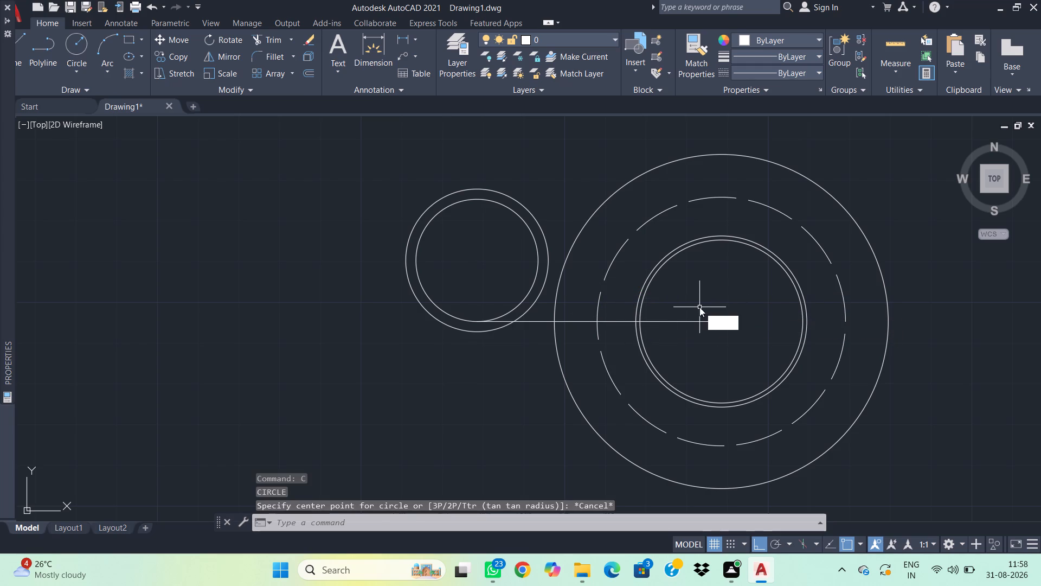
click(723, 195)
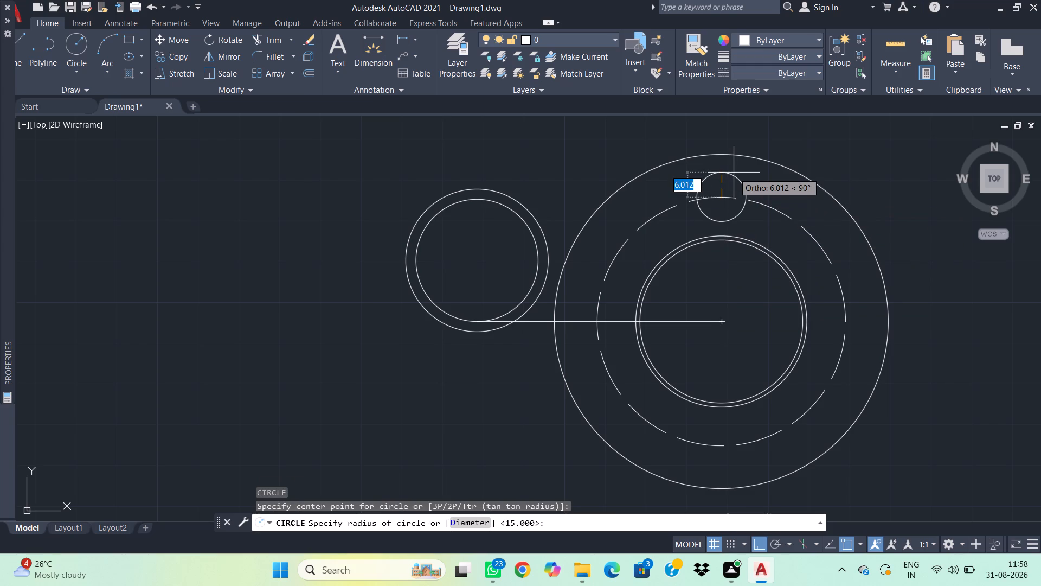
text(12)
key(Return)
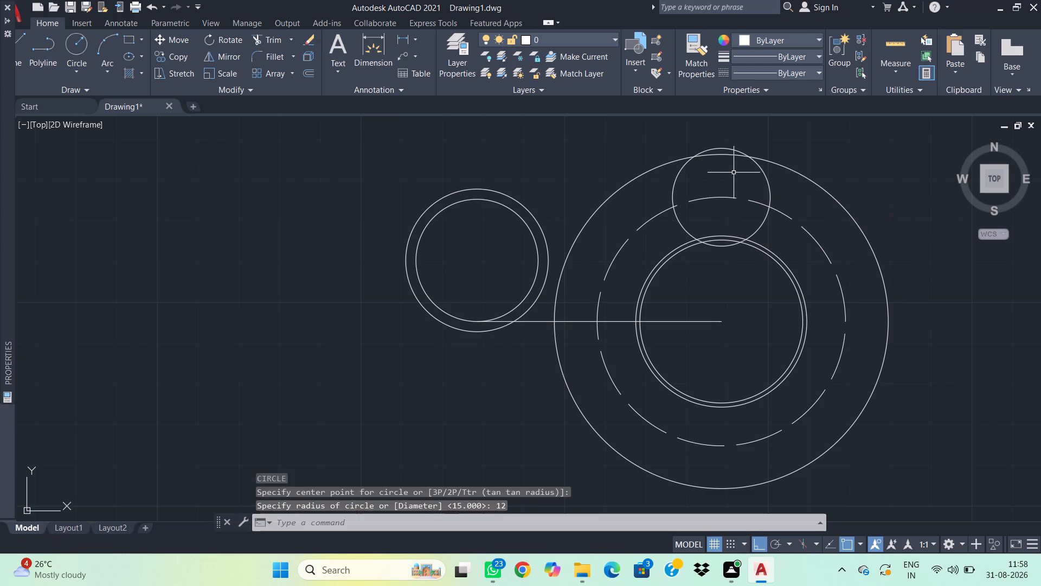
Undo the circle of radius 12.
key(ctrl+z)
Draw a circle of diameter 12 centred on the top quadrant of the dashed circle.
text(c)
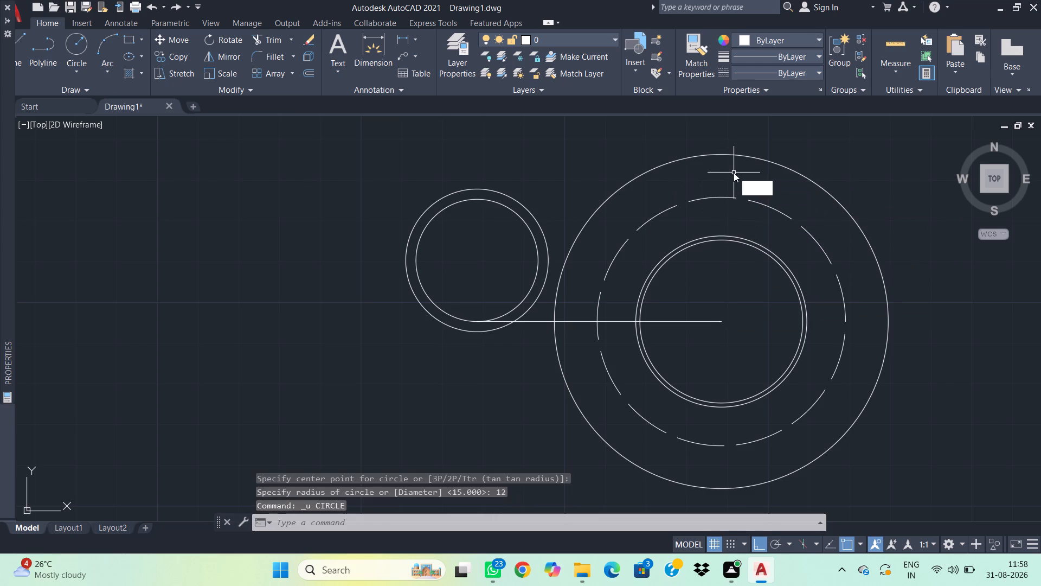
key(space)
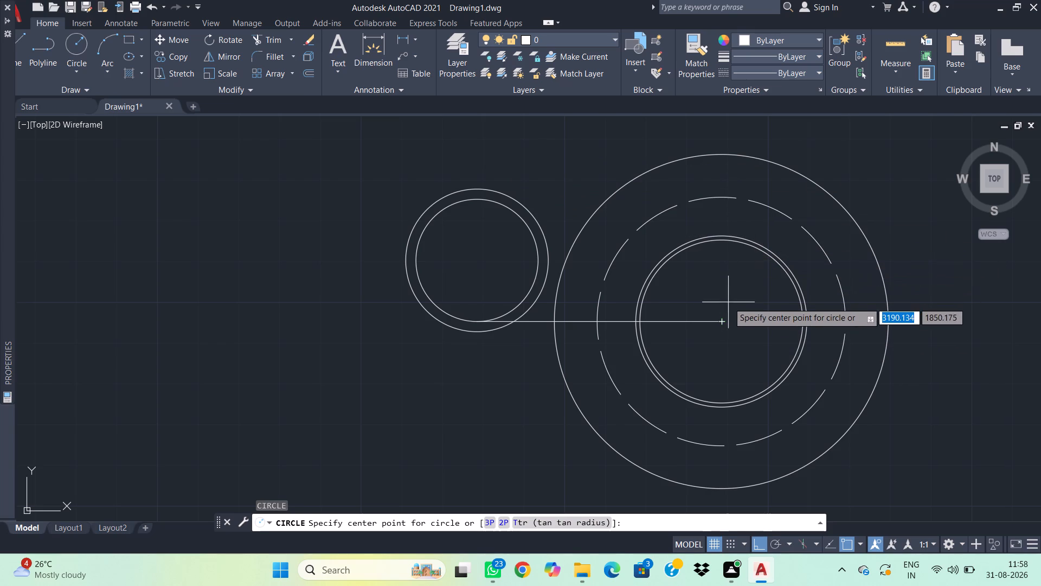
click(722, 198)
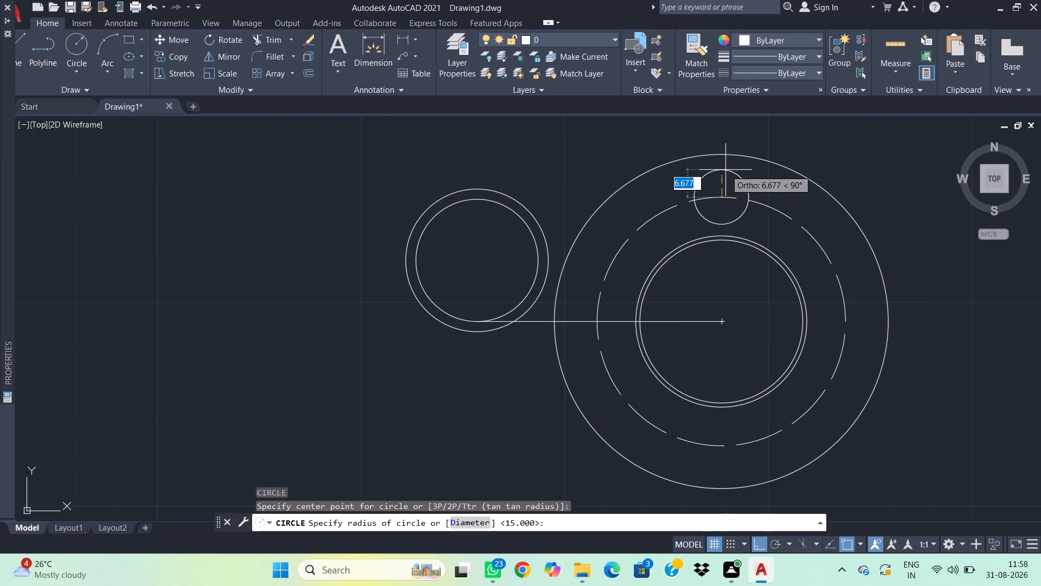
text(d)
key(space)
text(12)
key(Return)
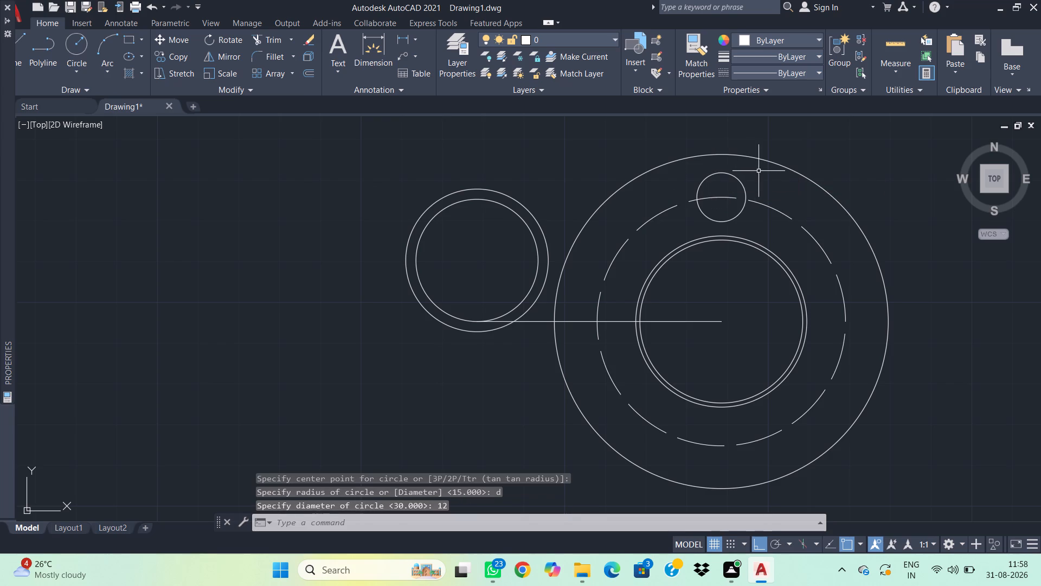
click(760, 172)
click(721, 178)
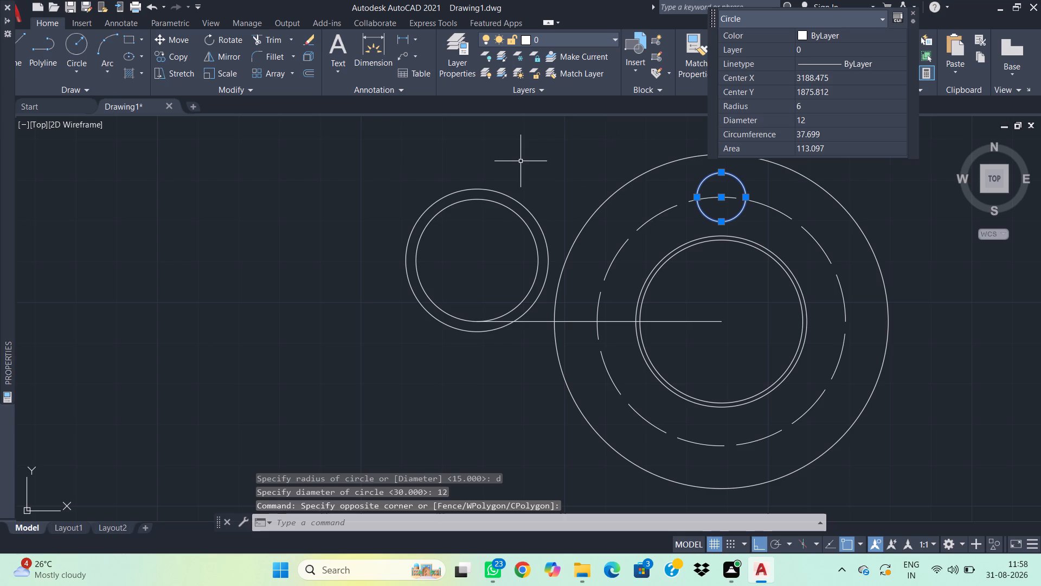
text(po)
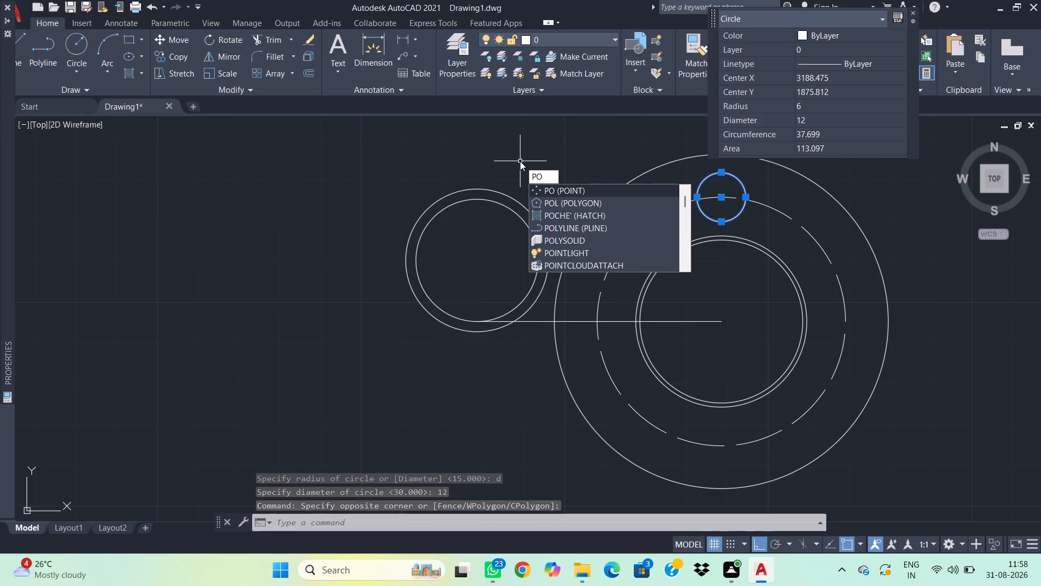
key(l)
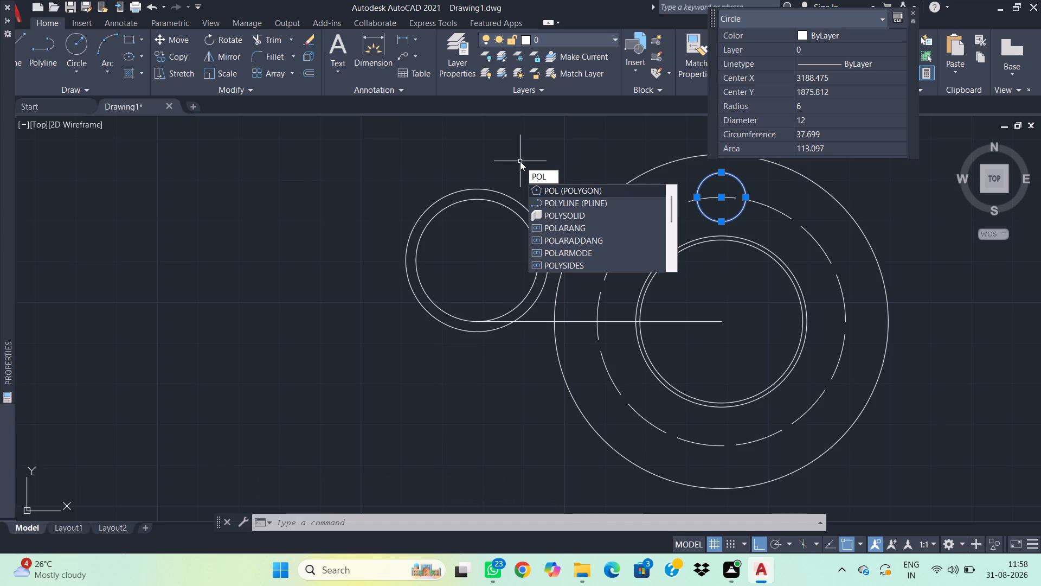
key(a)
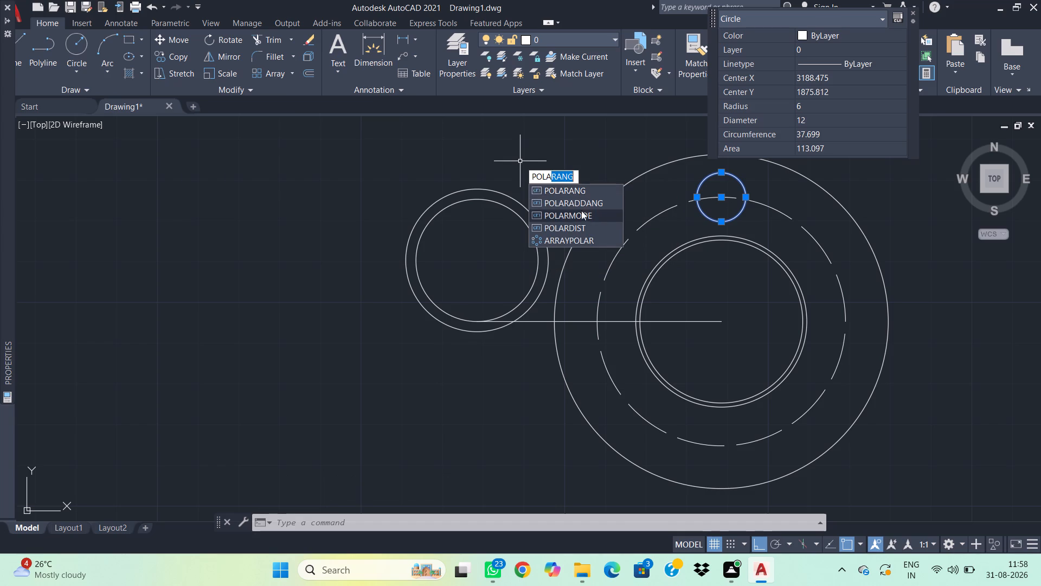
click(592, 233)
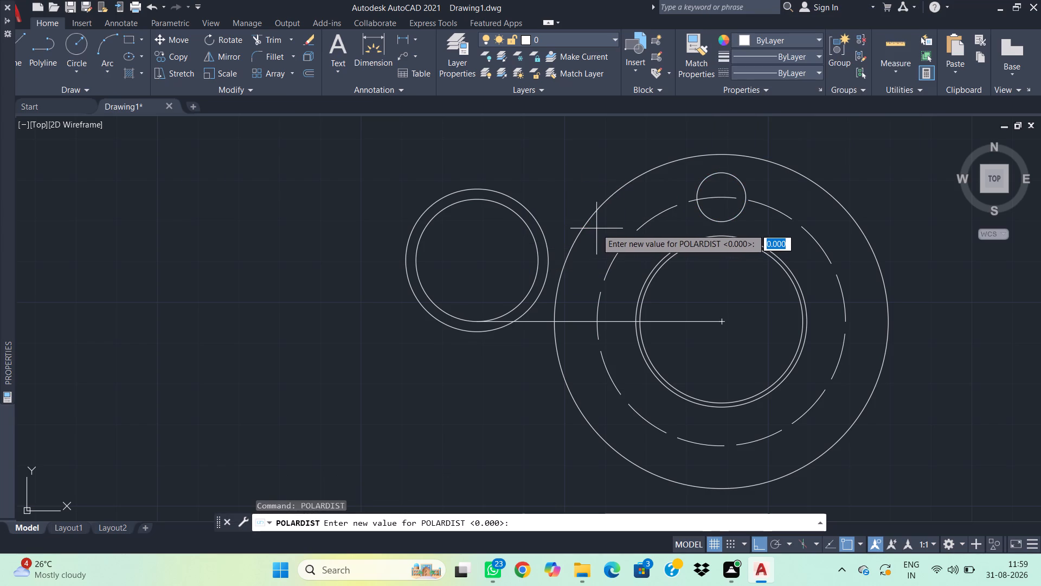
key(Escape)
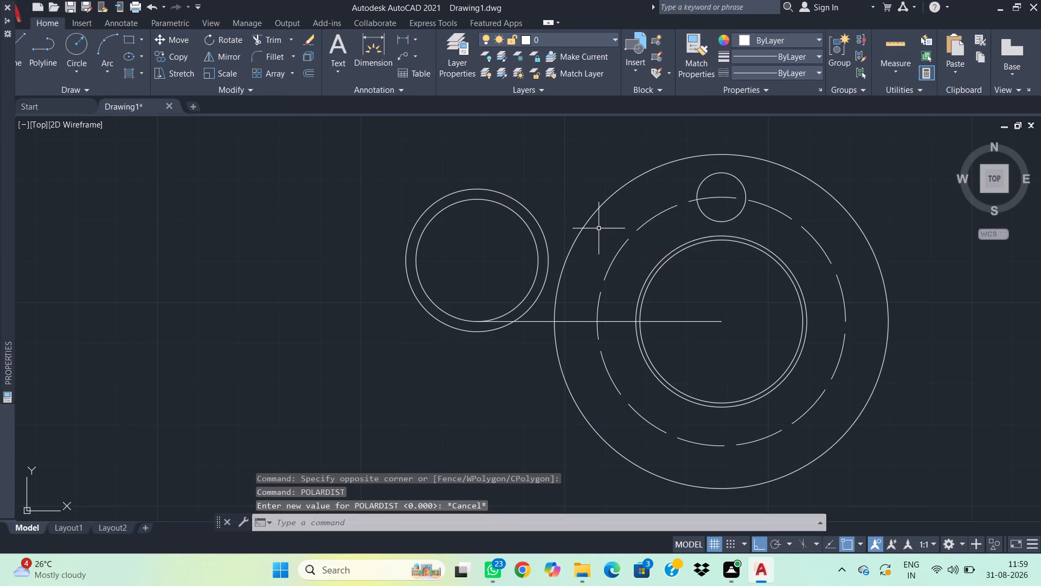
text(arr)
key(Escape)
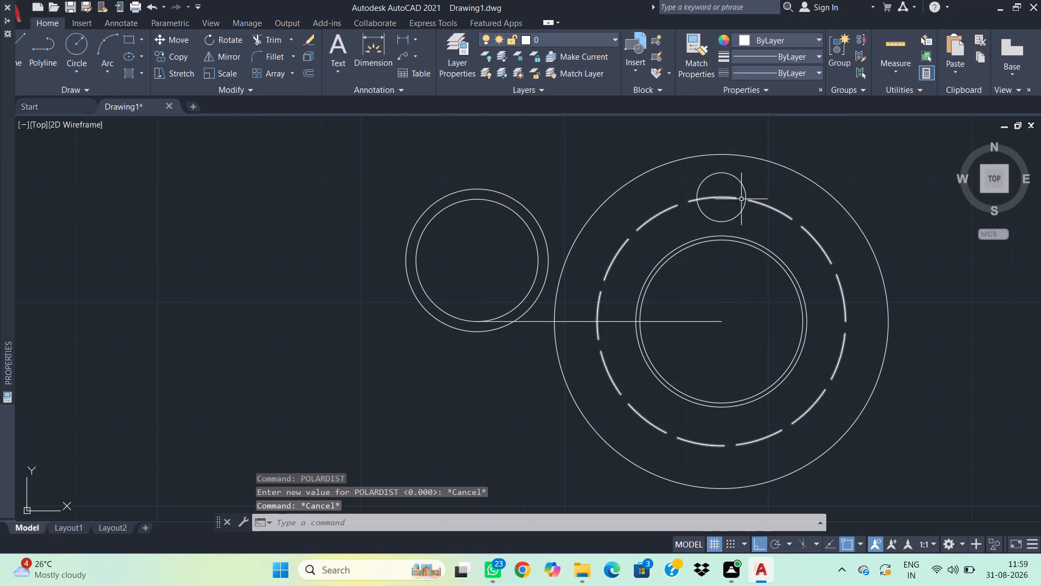
Create a polar array of the diameter 12 circle about the large circles' centre, with 6 items filling 360 degrees.
drag(749, 225, 745, 215)
click(740, 206)
text(arr)
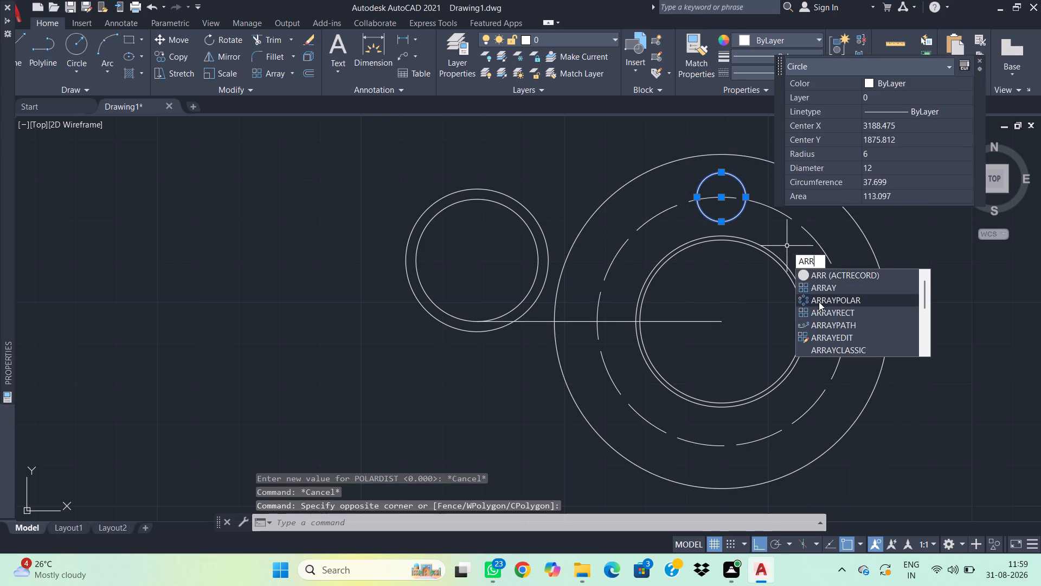
click(819, 302)
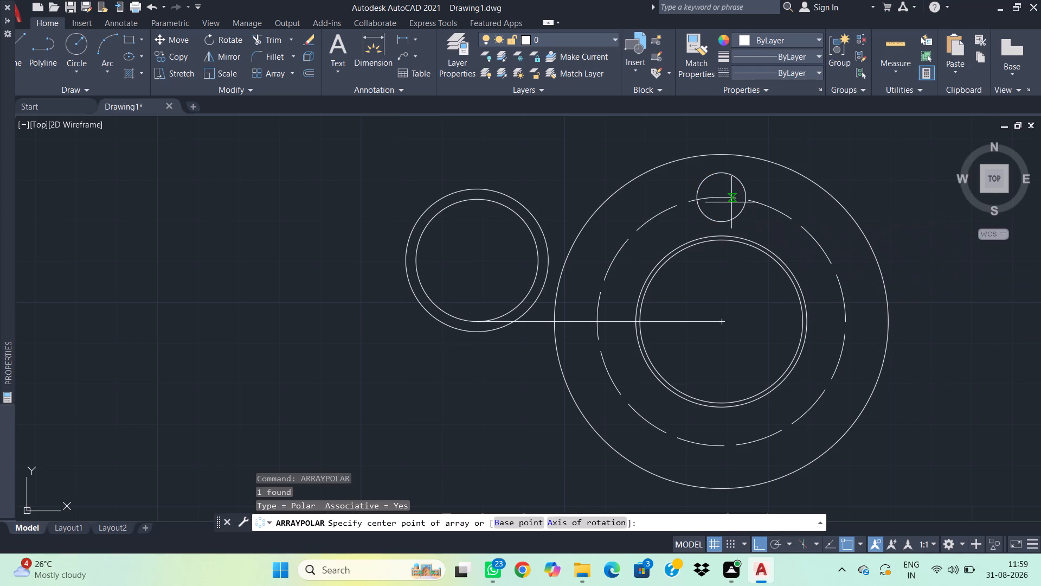
click(725, 321)
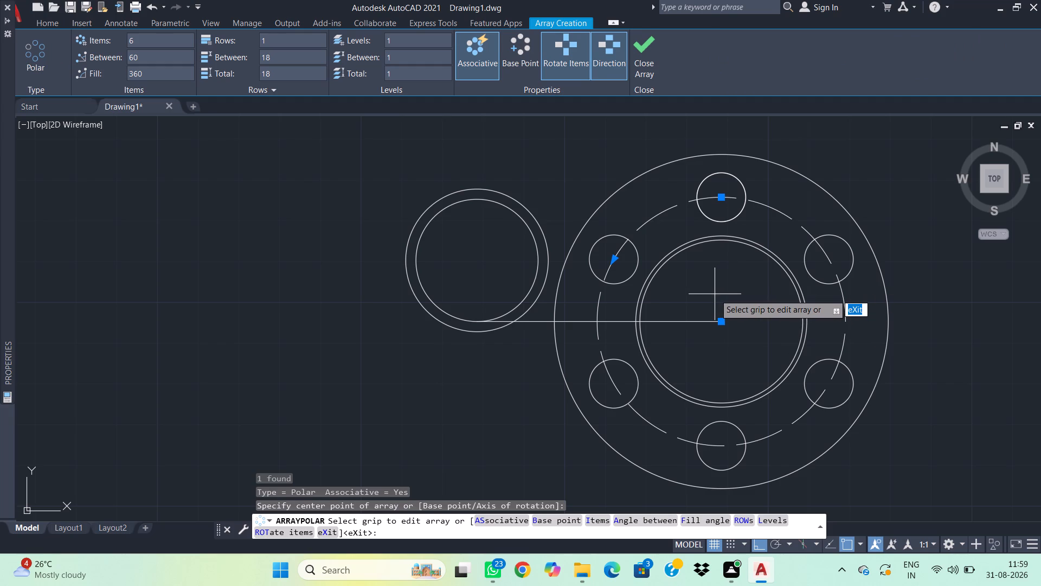
click(715, 294)
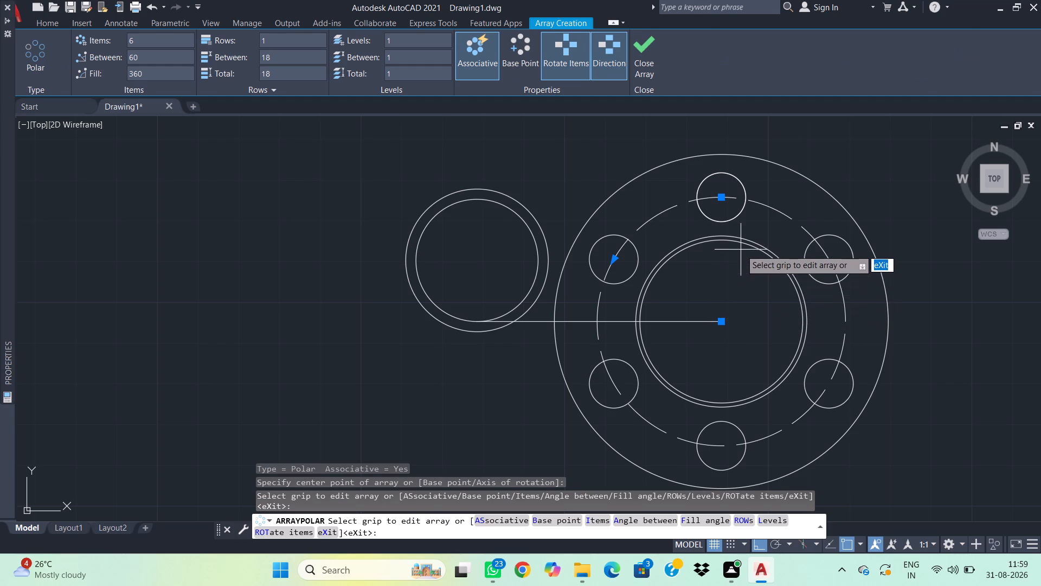
click(853, 162)
click(920, 265)
key(Escape)
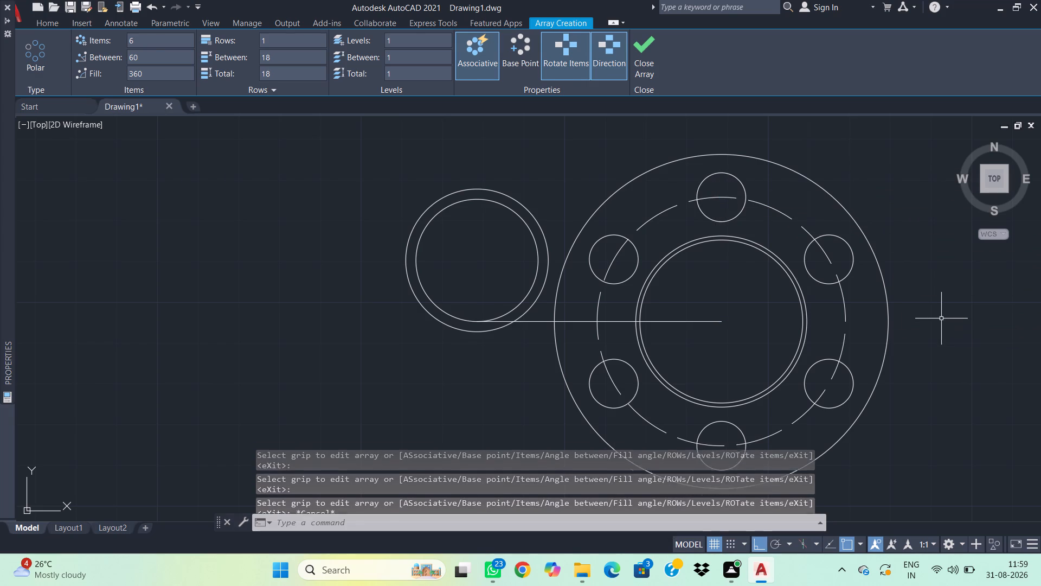
Draw a circle of diameter 60 concentric with the smaller offset pair of circles, diameter 35 and radius 15.
scroll(691, 310, down, 1)
middle_drag(736, 337, 683, 282)
scroll(680, 280, up, 1)
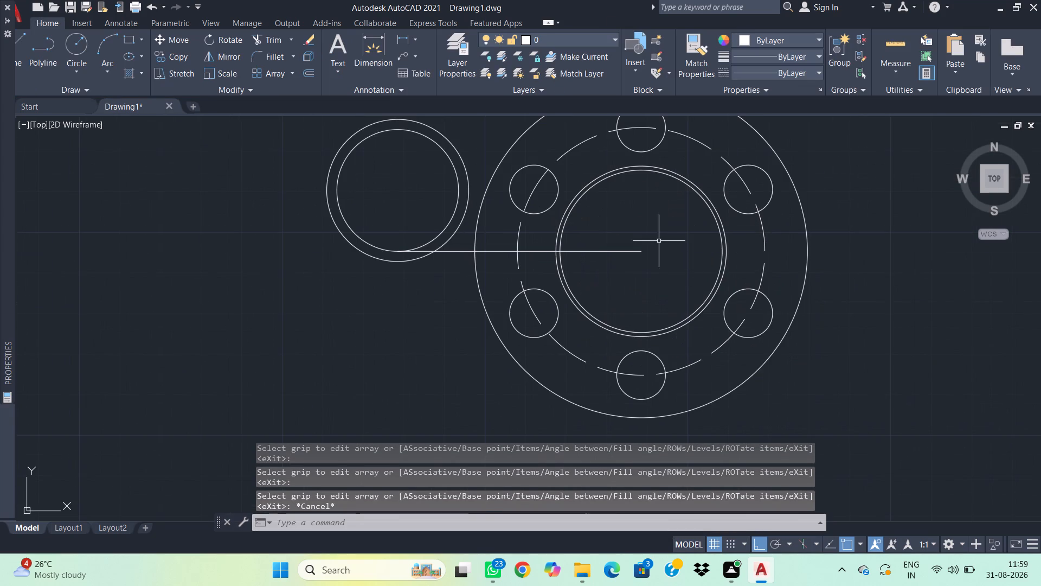
middle_drag(659, 241, 650, 295)
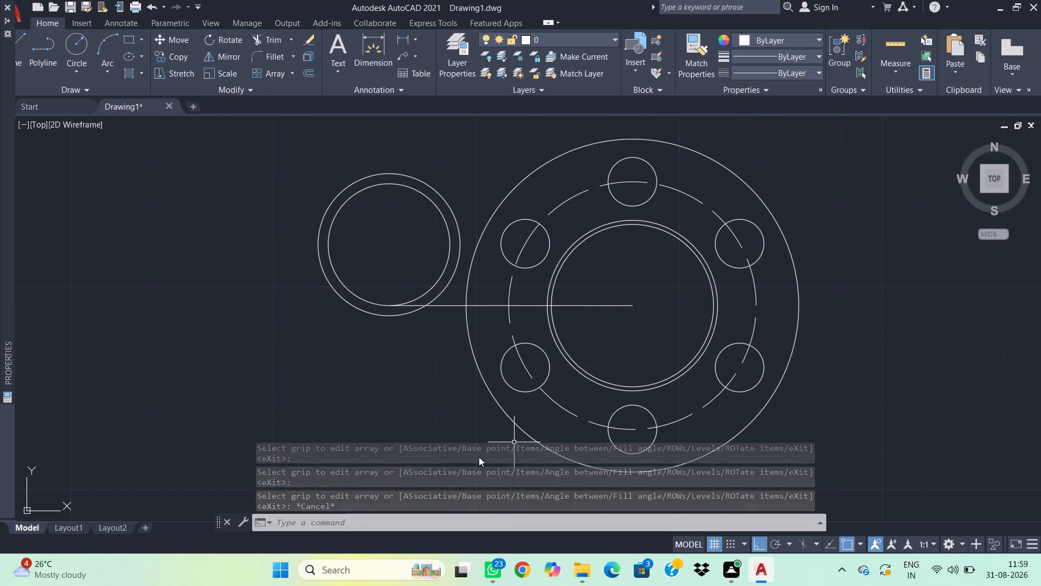
middle_drag(648, 302, 650, 332)
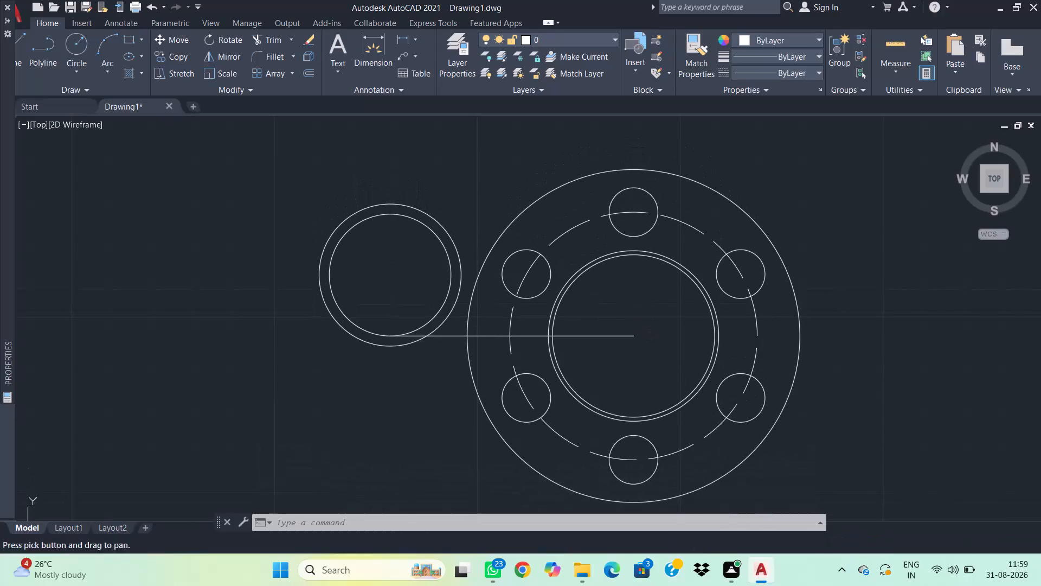
scroll(640, 330, up, 1)
middle_click(640, 330)
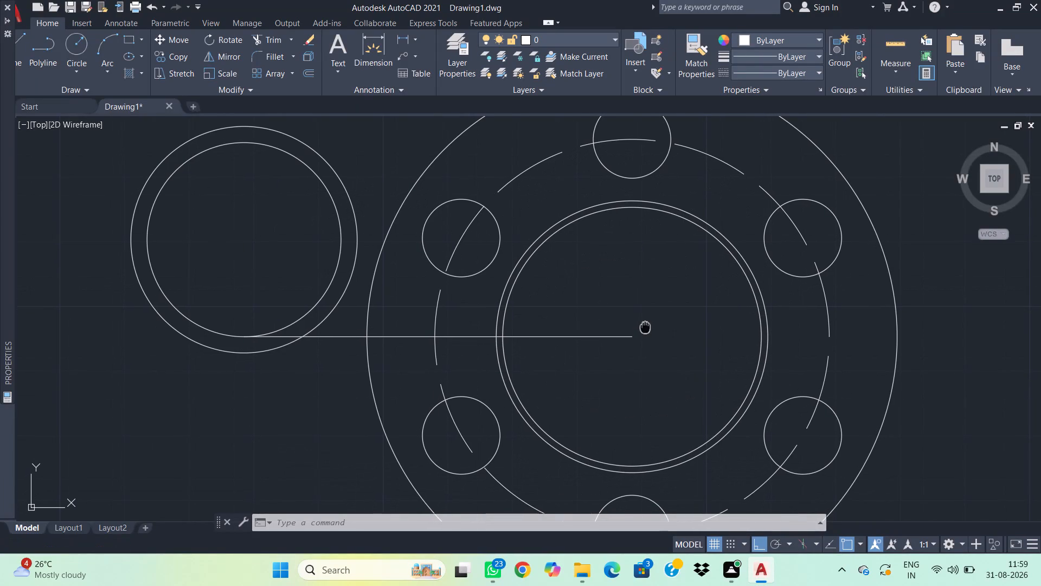
scroll(616, 330, down, 1)
middle_drag(332, 381, 484, 386)
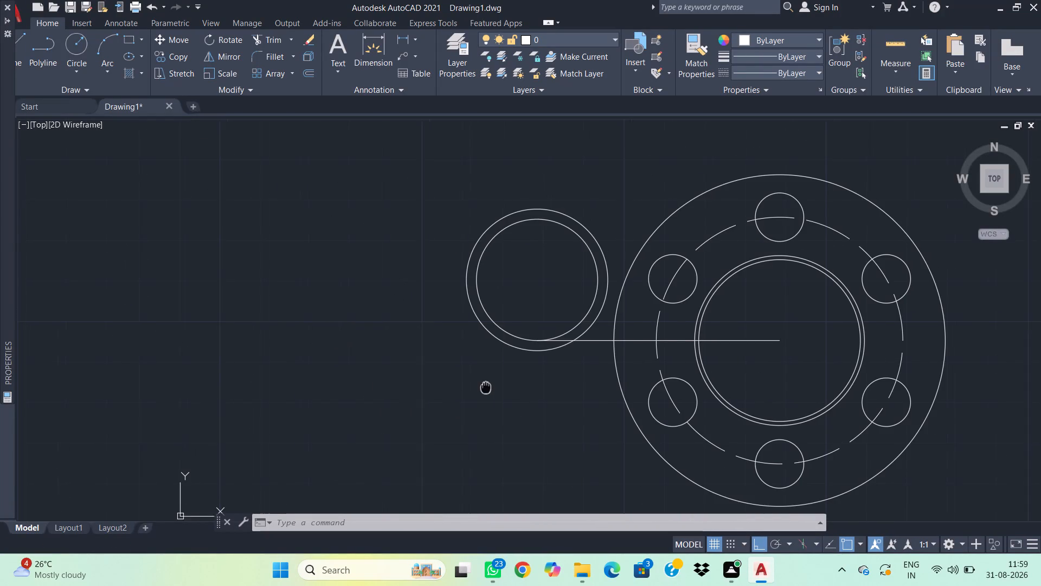
middle_drag(484, 386, 449, 399)
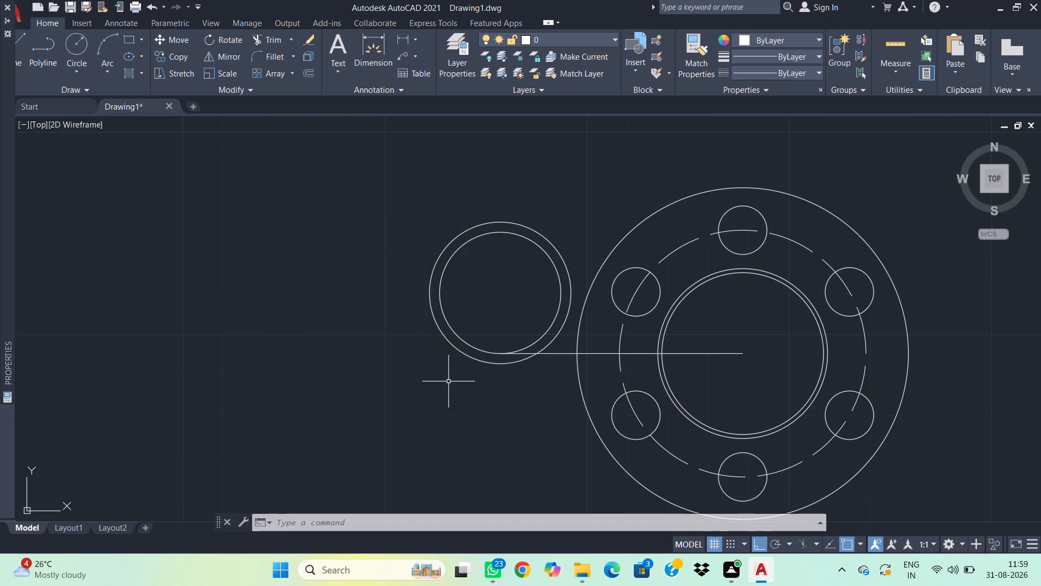
text(c)
key(space)
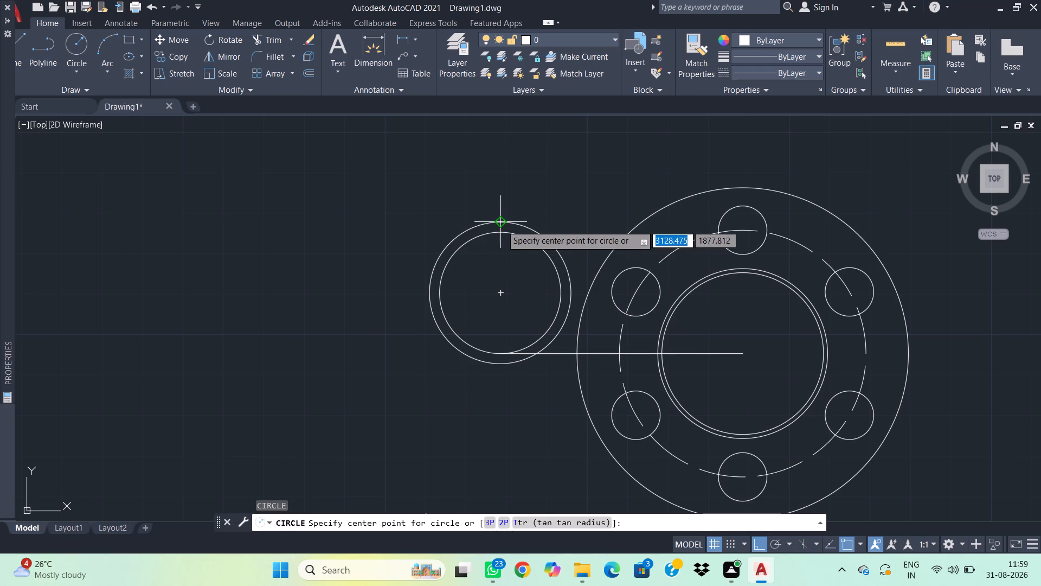
click(504, 292)
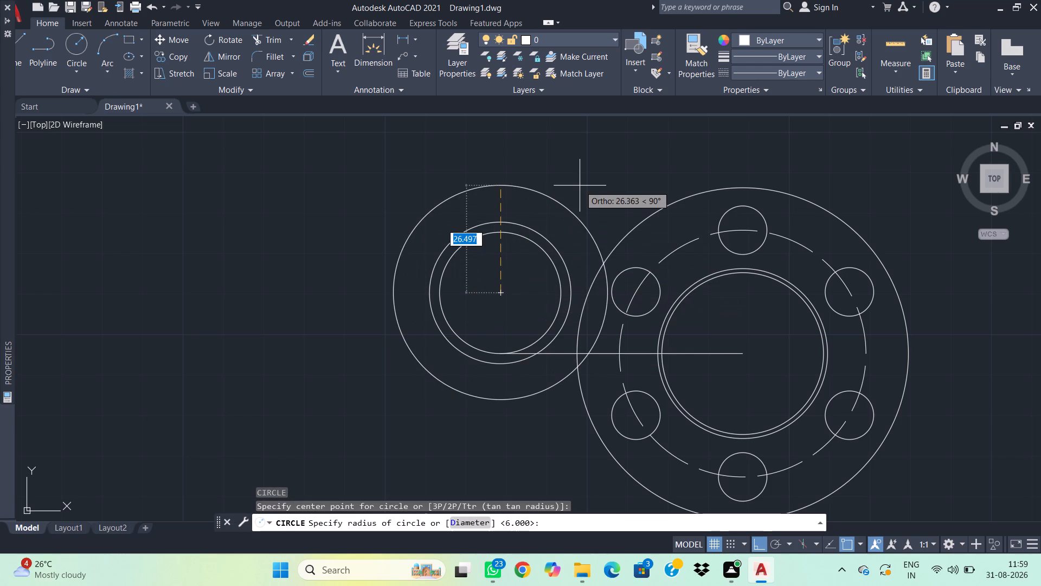
text(d)
key(space)
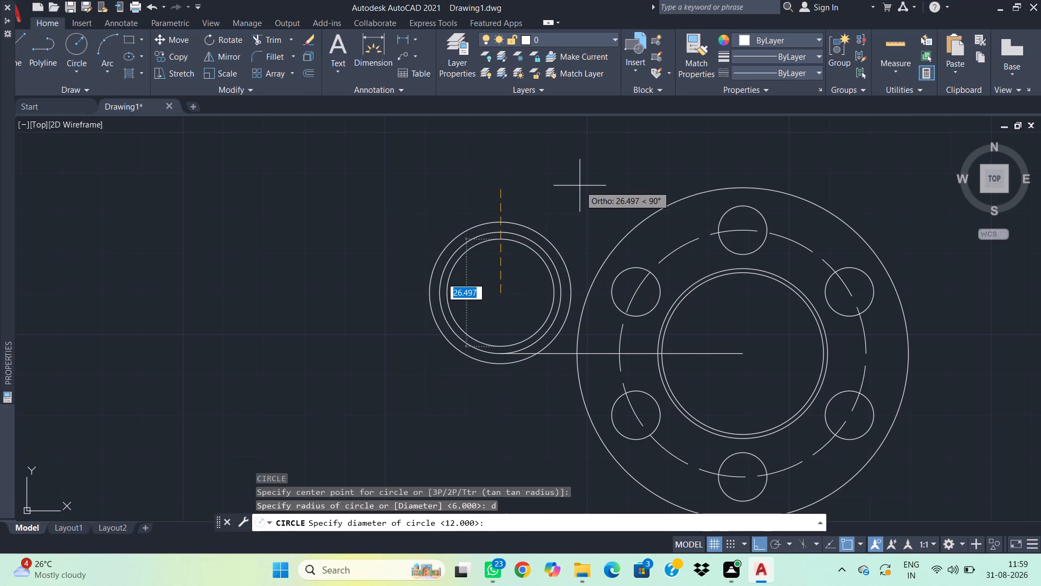
text(60)
key(Return)
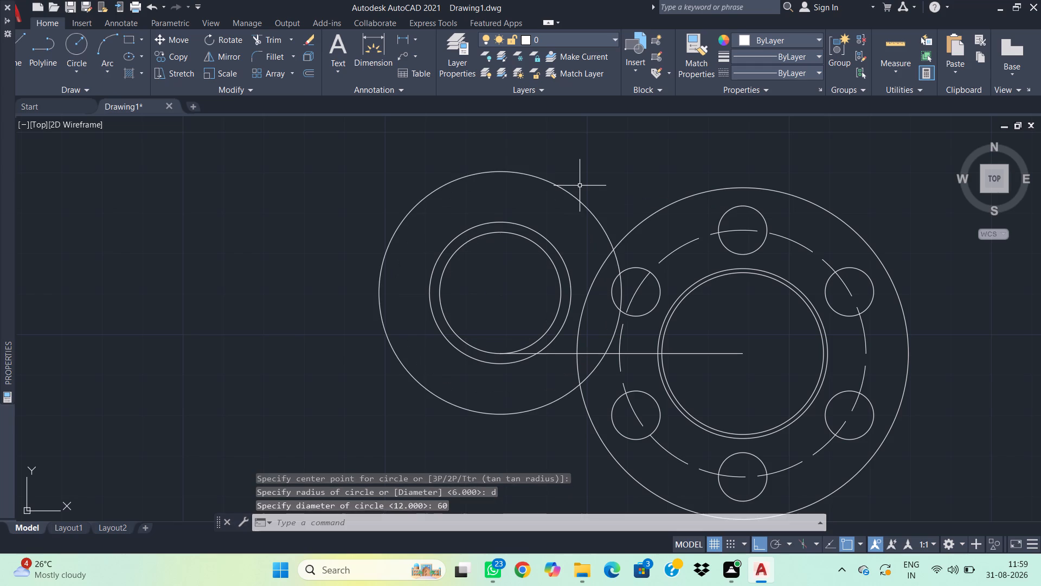
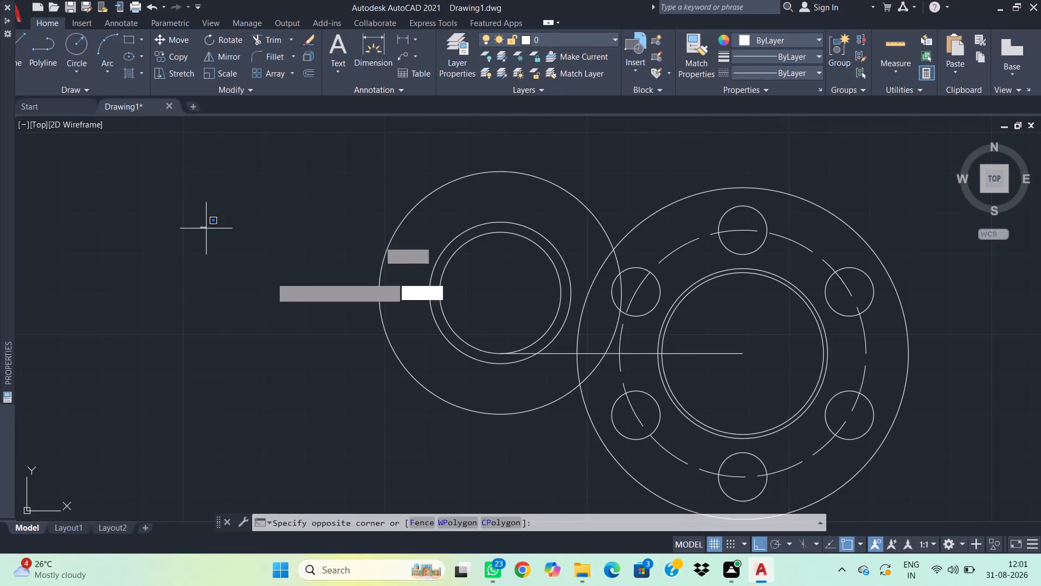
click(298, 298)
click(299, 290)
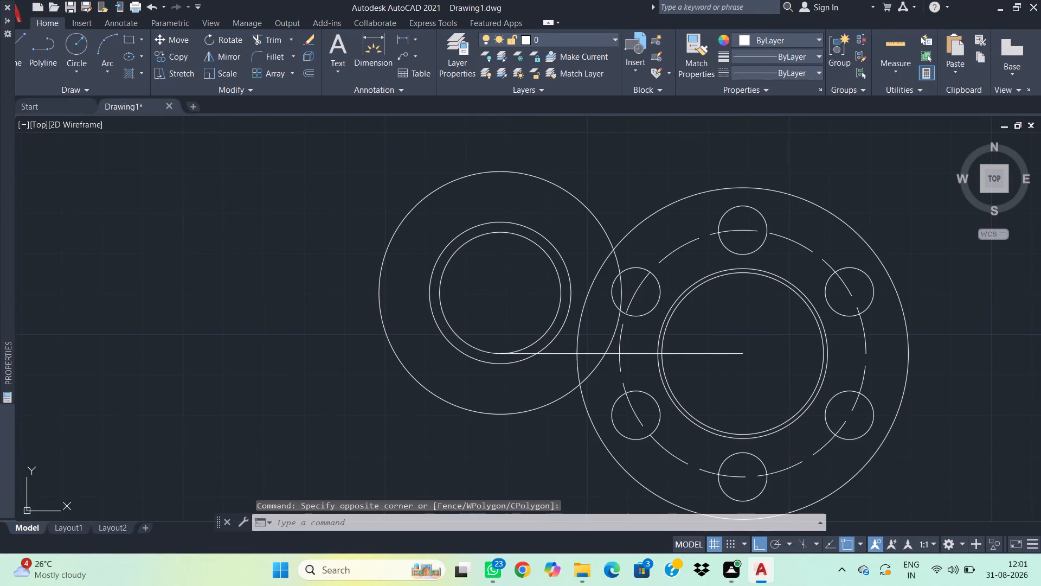
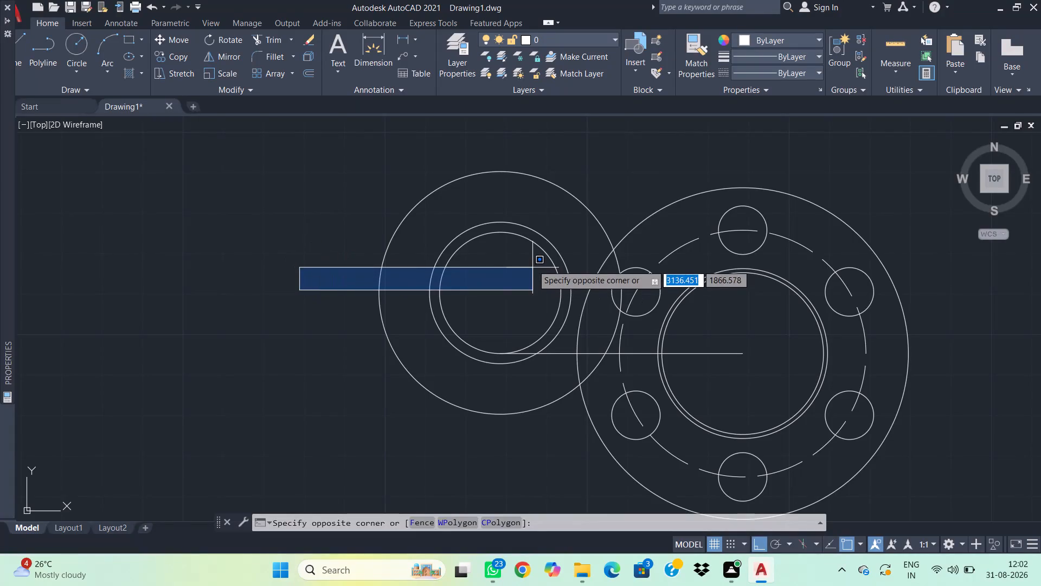
Delete the innermost circle, 30 in diameter, from the smaller concentric circle group beside the bolt-hole flange.
key(Escape)
key(Escape)
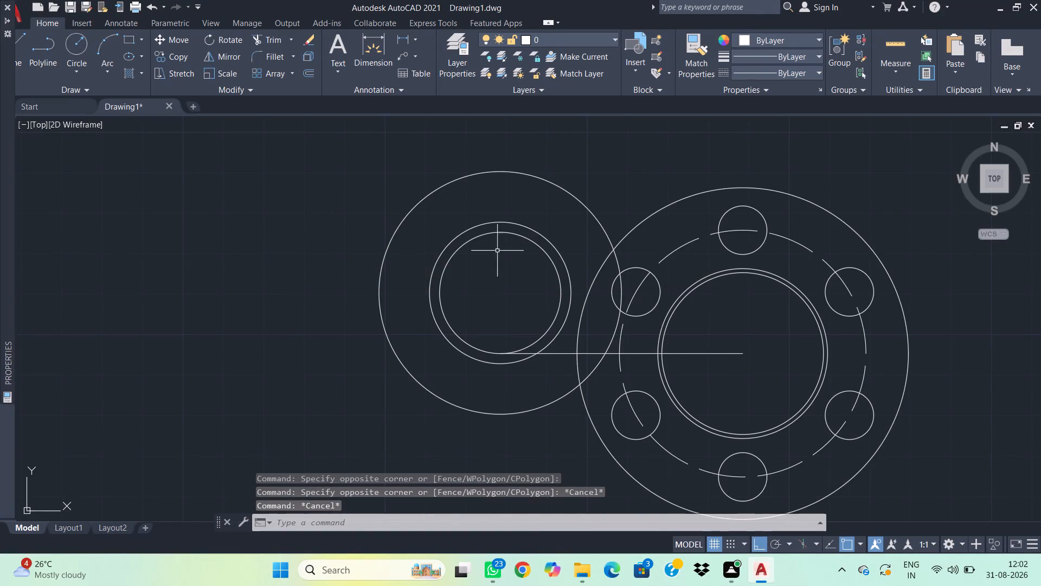
click(490, 242)
click(487, 235)
click(487, 235)
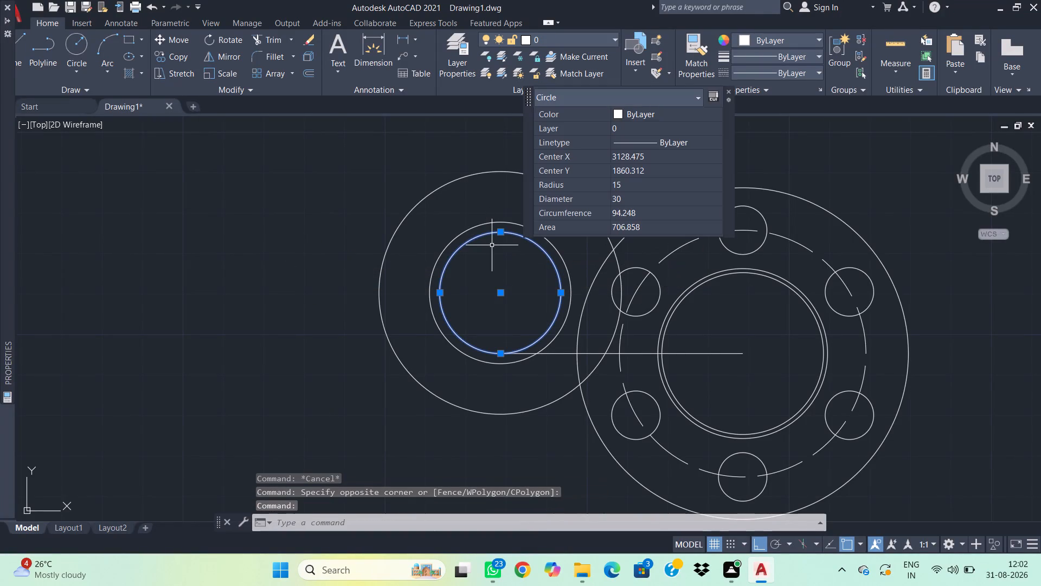
key(Delete)
Draw a circle of diameter 28 at the common centre of the smaller concentric circle group.
text(c)
key(space)
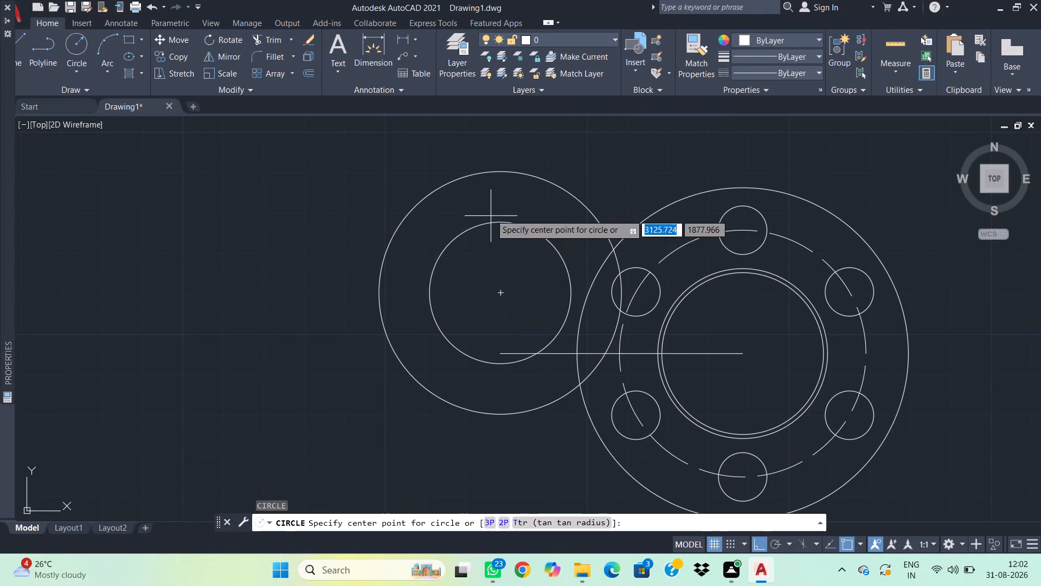
click(503, 294)
text(d)
key(space)
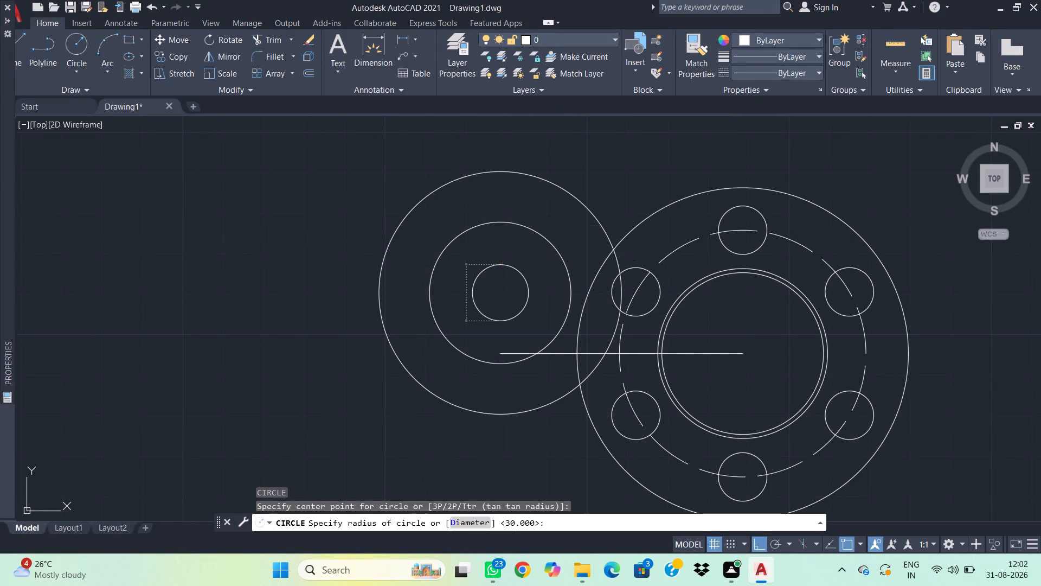
text(28)
key(Return)
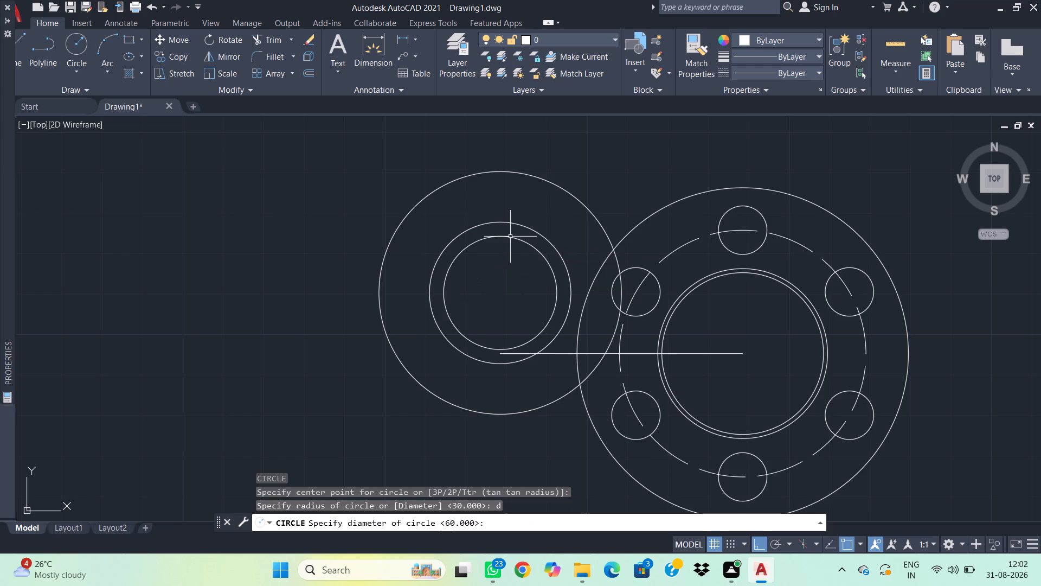
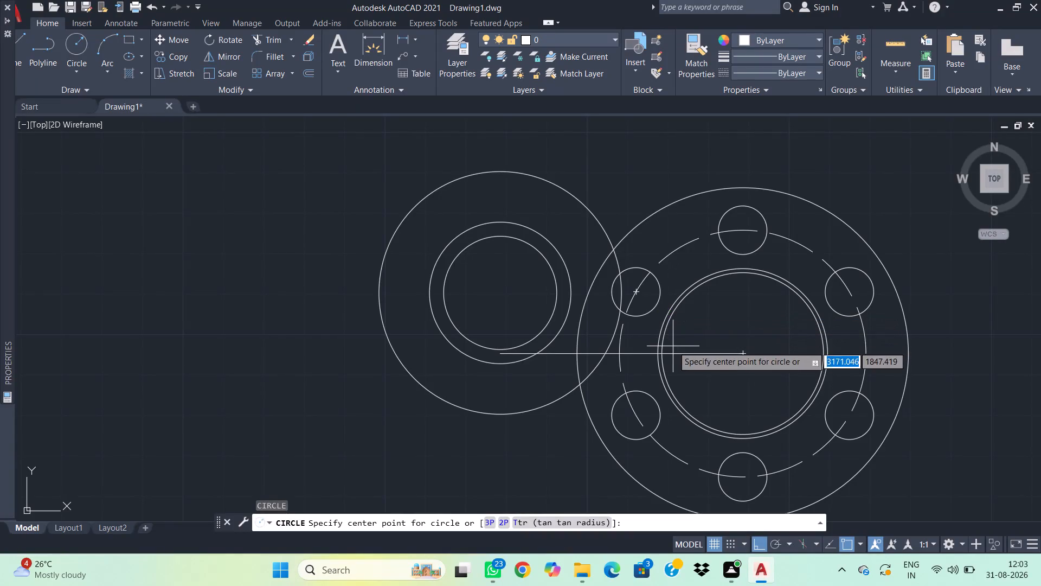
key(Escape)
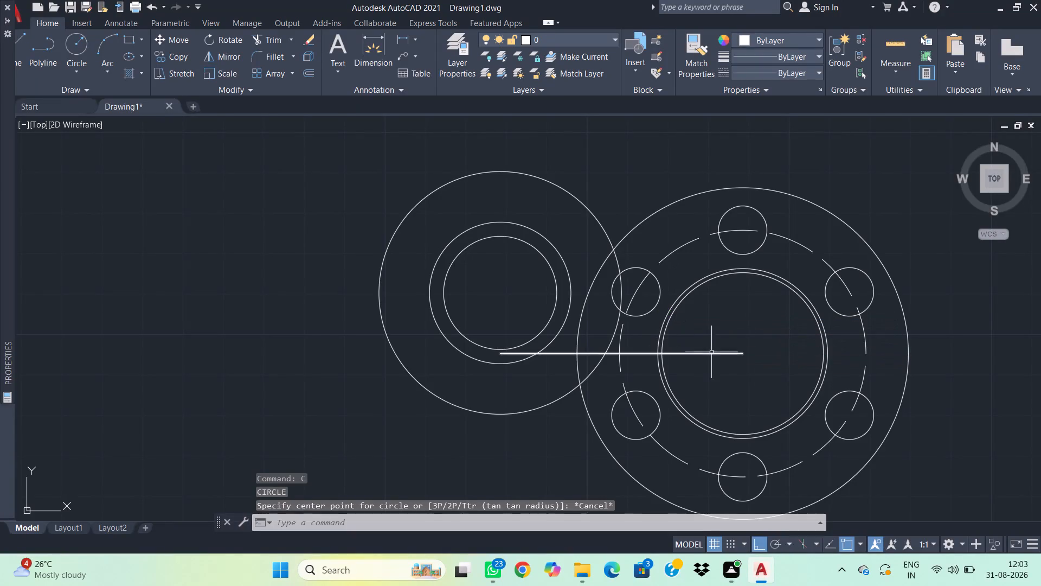
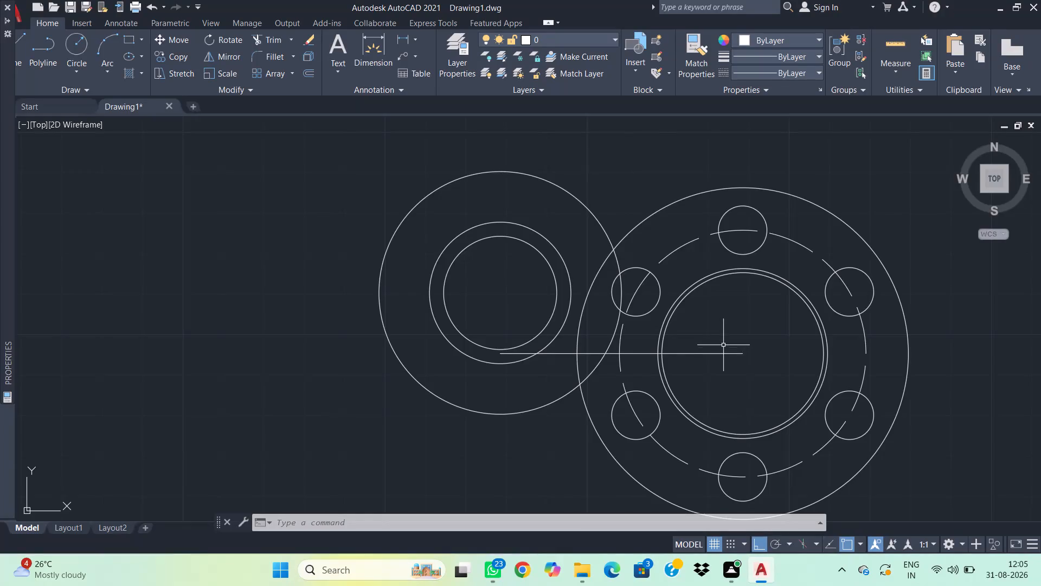
Draw construction lines from the bolt-hole flange's centre, 60 units straight up and 17 units horizontally to the right.
key(l)
key(space)
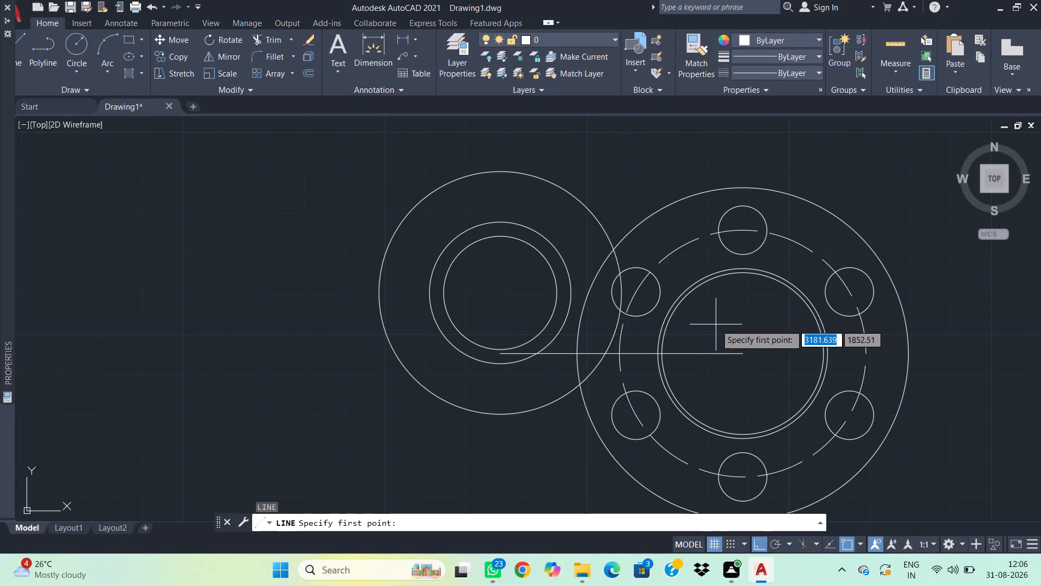
click(741, 350)
middle_drag(750, 214, 777, 476)
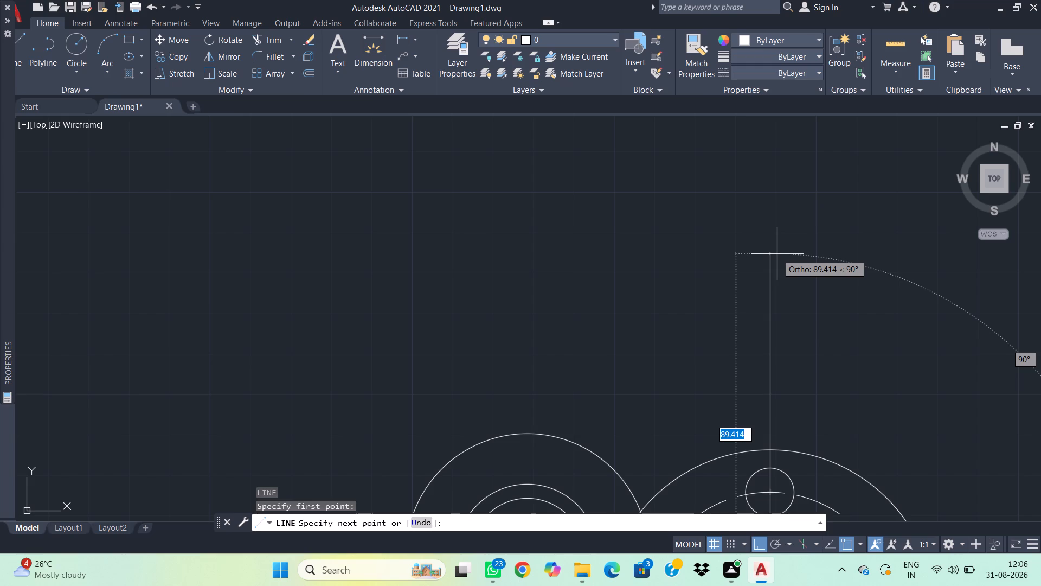
text(60)
key(Return)
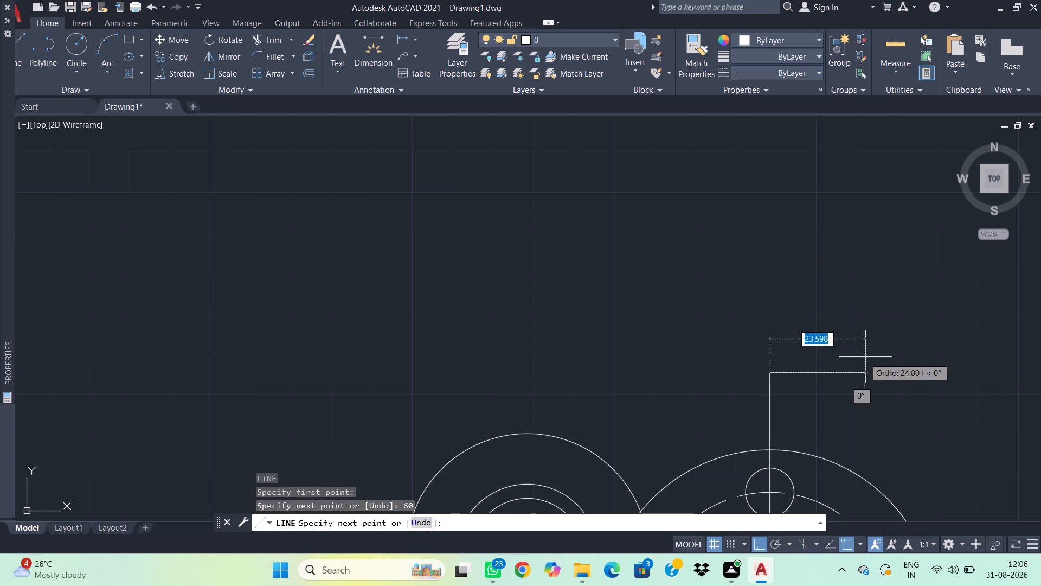
text(17)
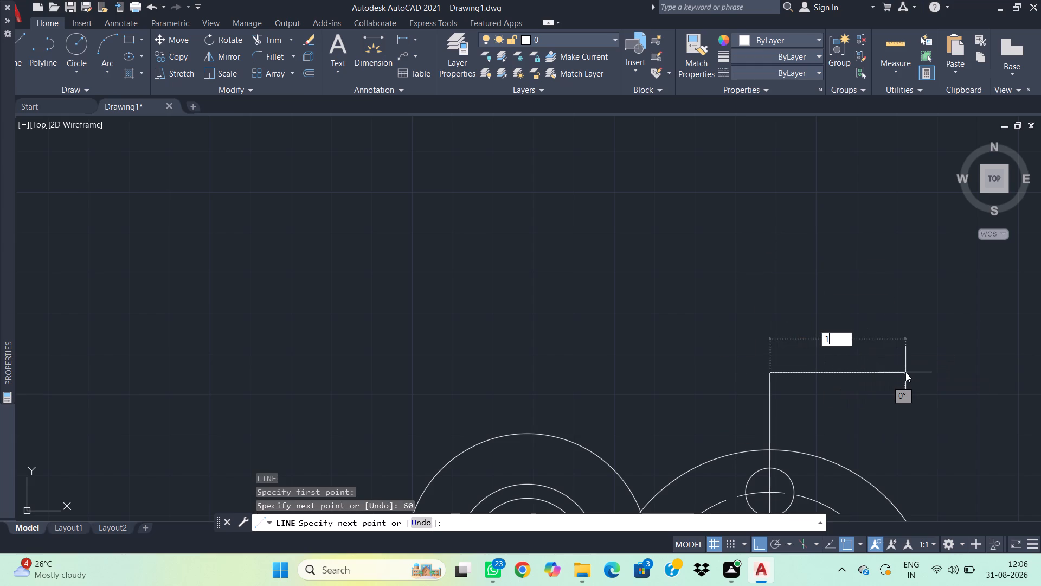
key(Return)
key(Escape)
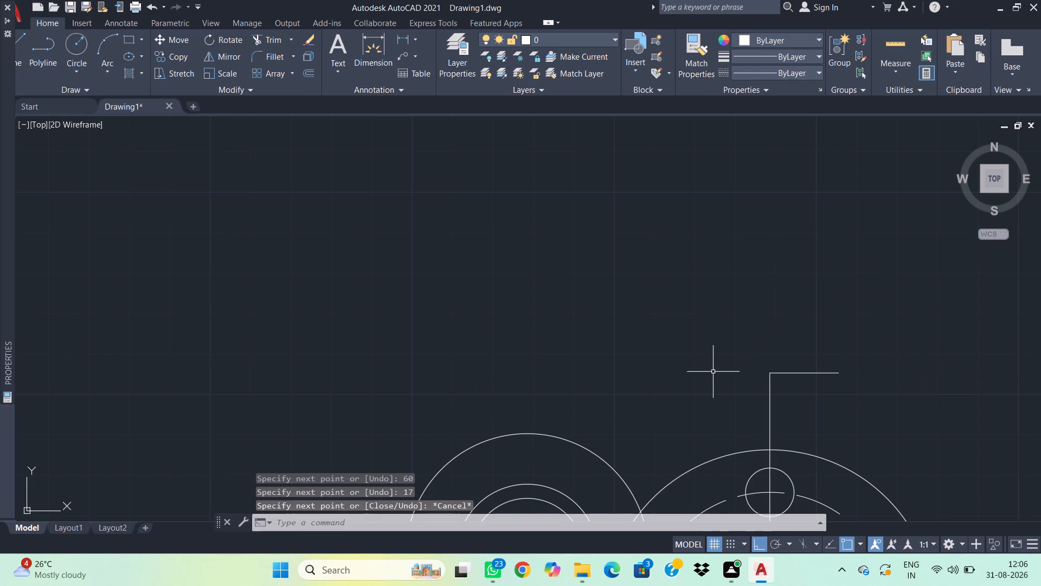
Draw two concentric circles of diameter 26 and 12 centred on the free end of the 17-unit line.
text(c)
key(space)
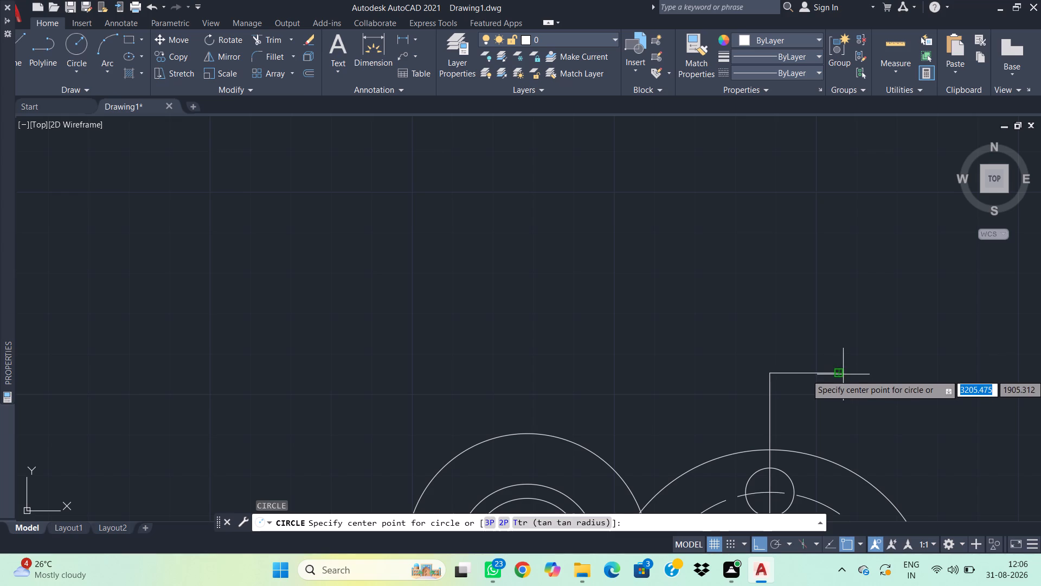
click(838, 374)
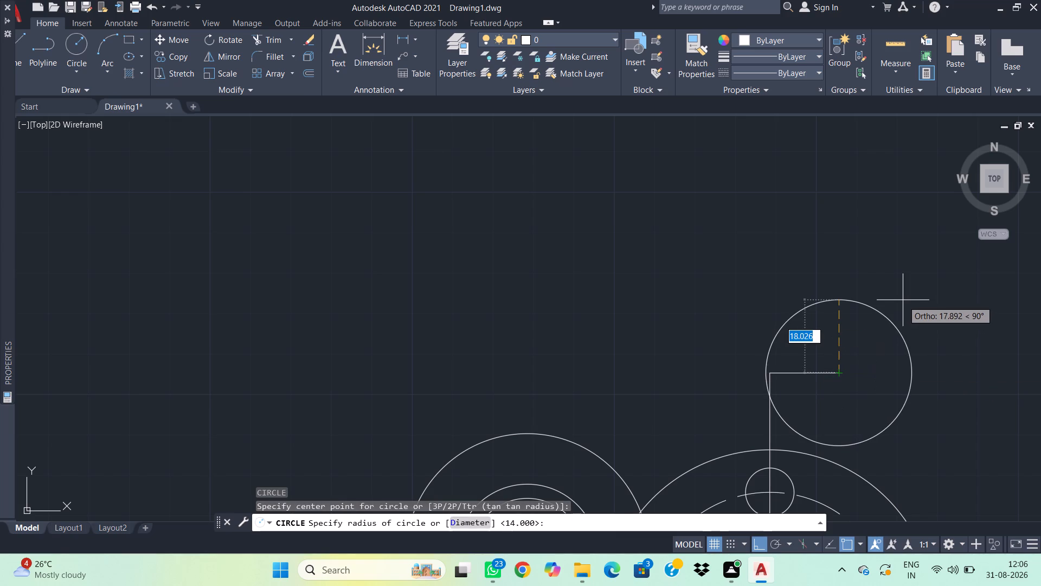
text(d)
key(space)
text(26)
key(Return)
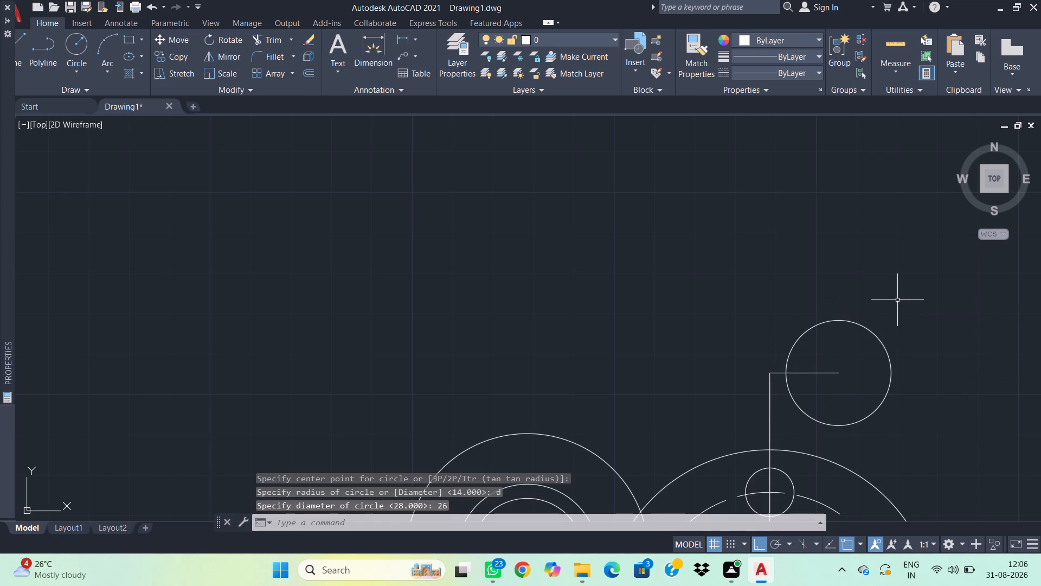
text(c)
key(space)
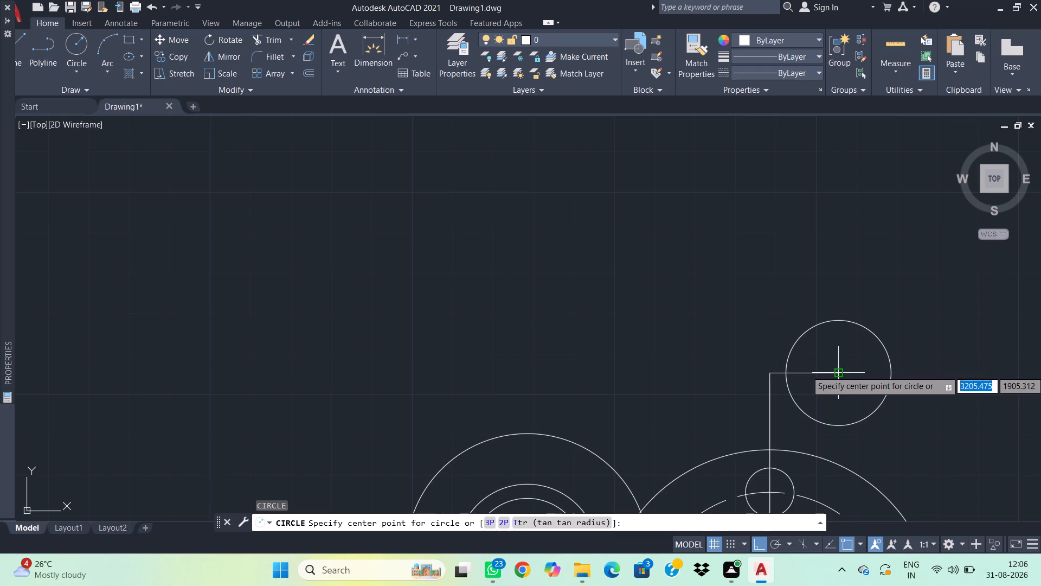
click(841, 371)
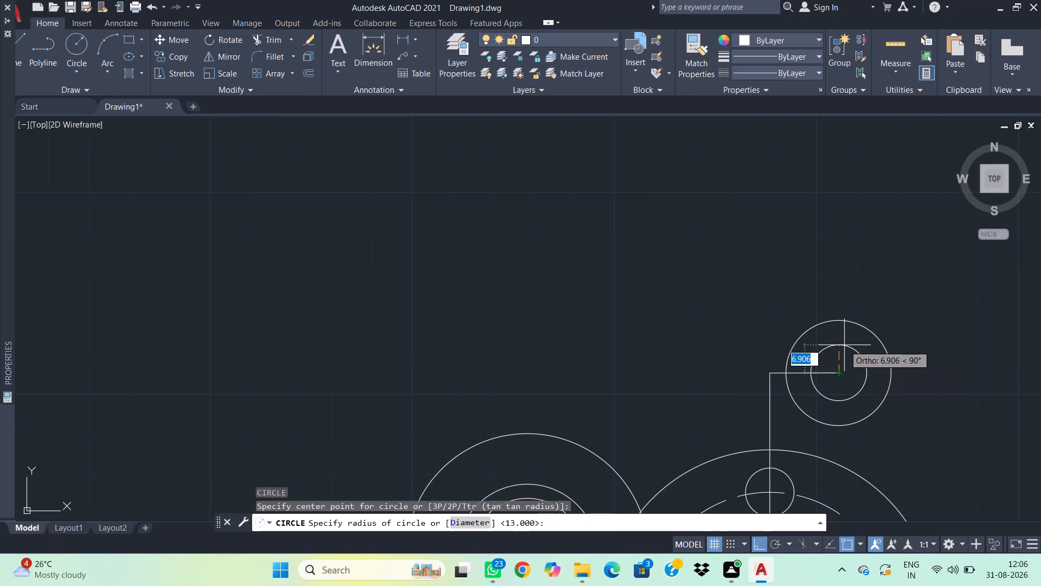
text(d)
key(space)
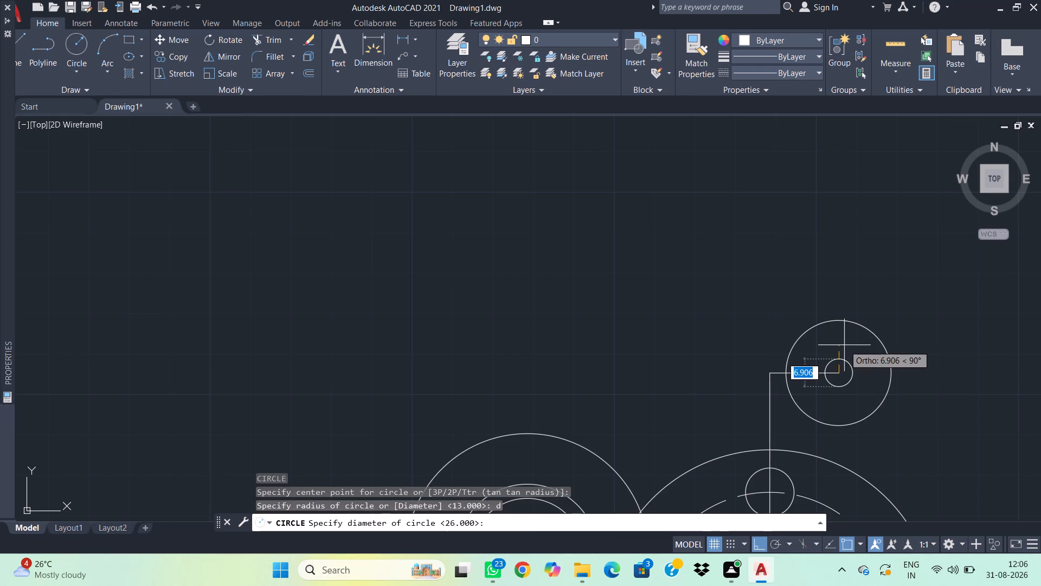
text(12)
key(Return)
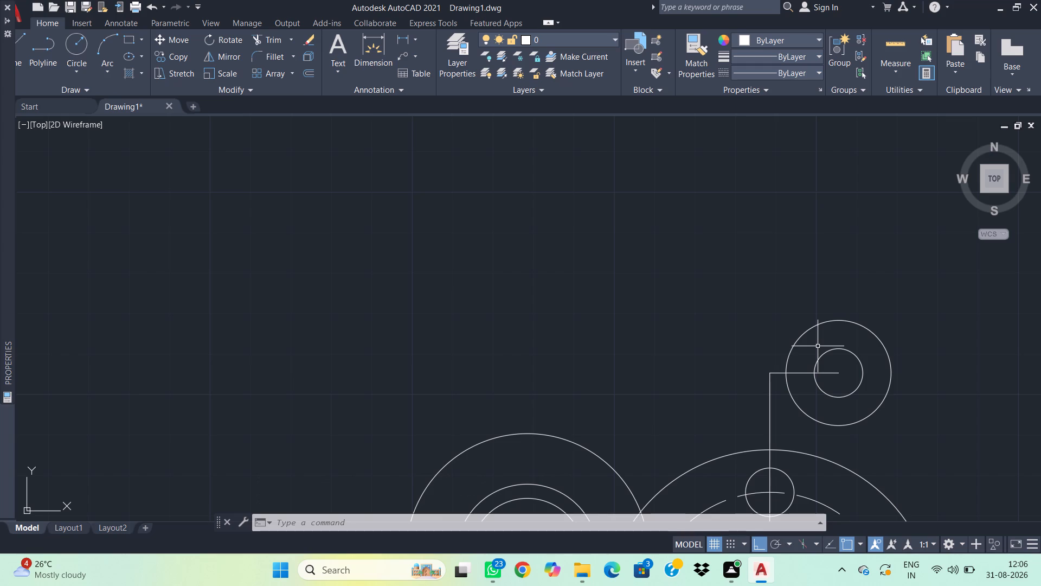
Add concentric circles of diameter 10 and 24 at the same centre as the new corner circles.
text(c)
key(space)
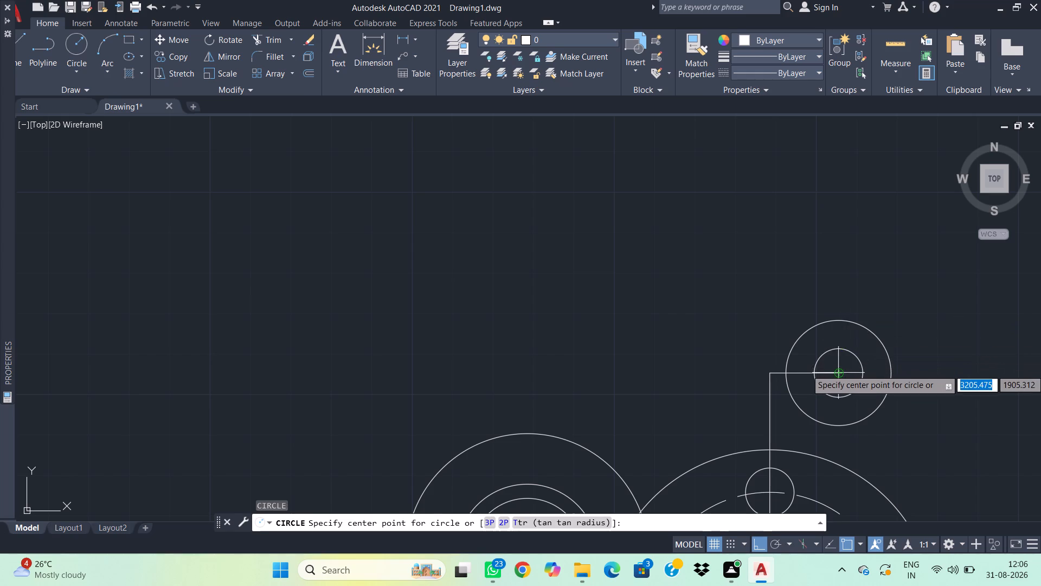
click(839, 370)
text(d)
key(space)
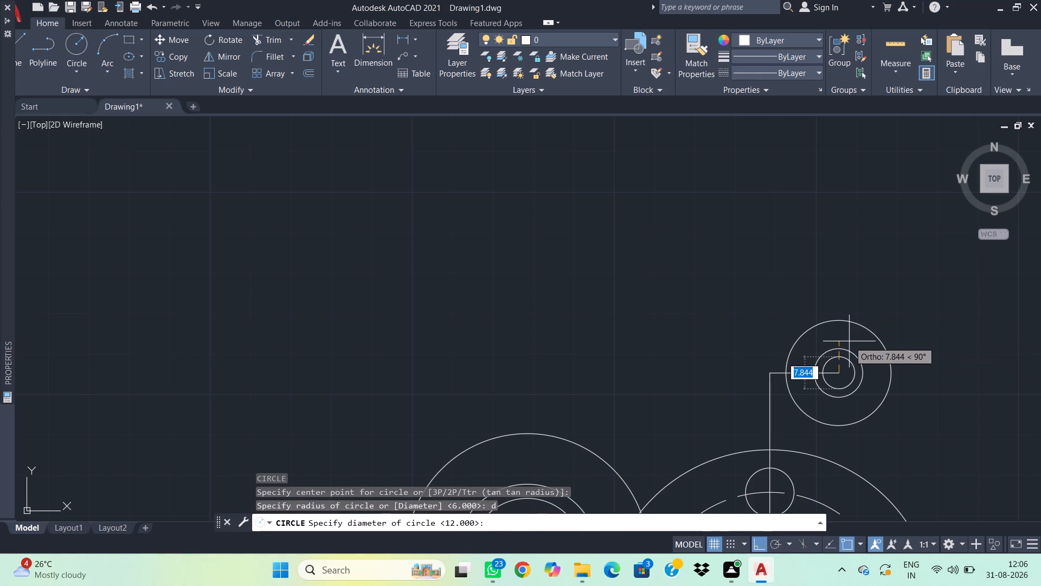
text(10)
key(Return)
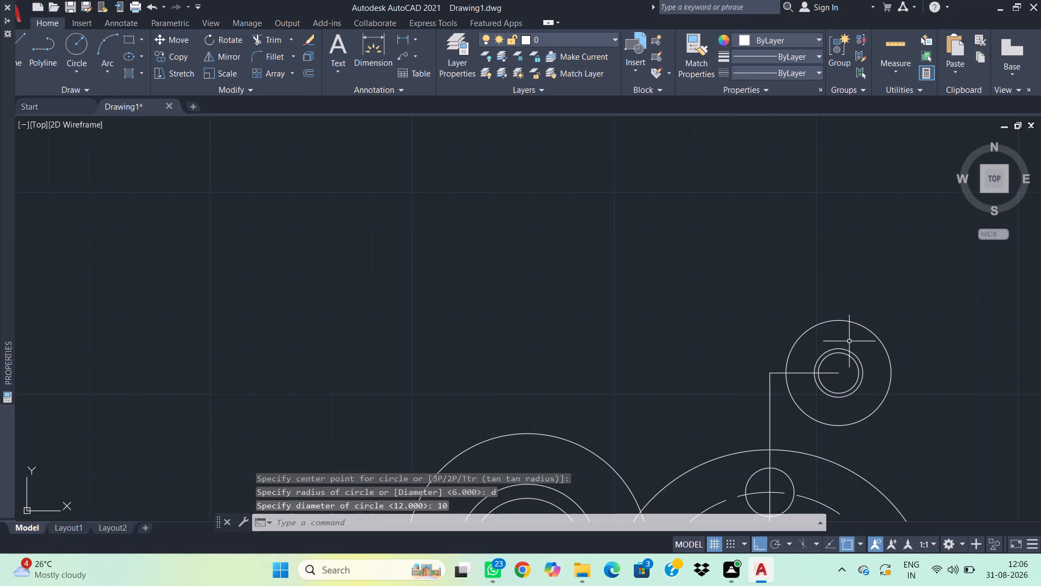
text(c)
key(space)
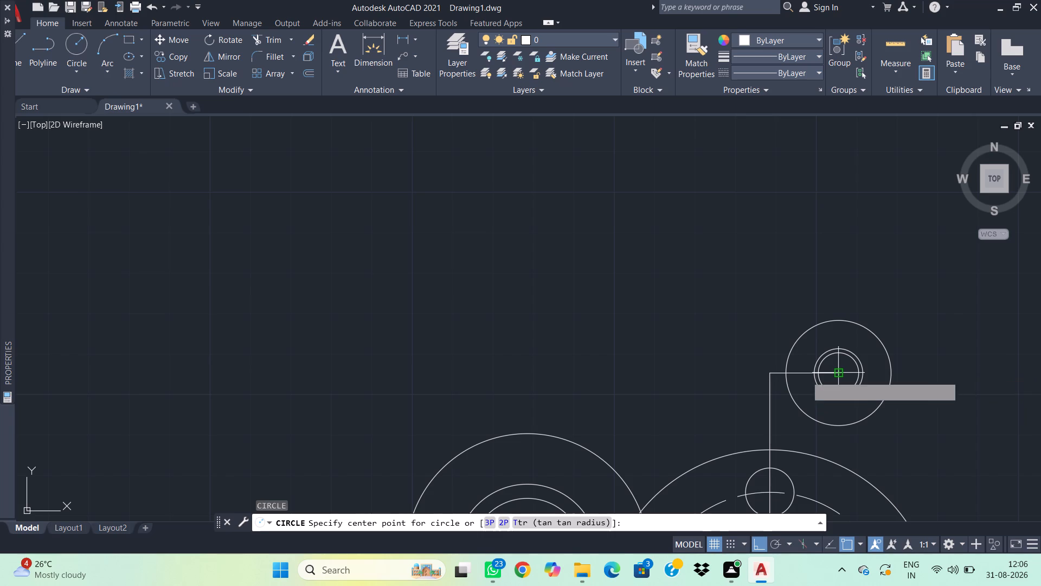
click(837, 375)
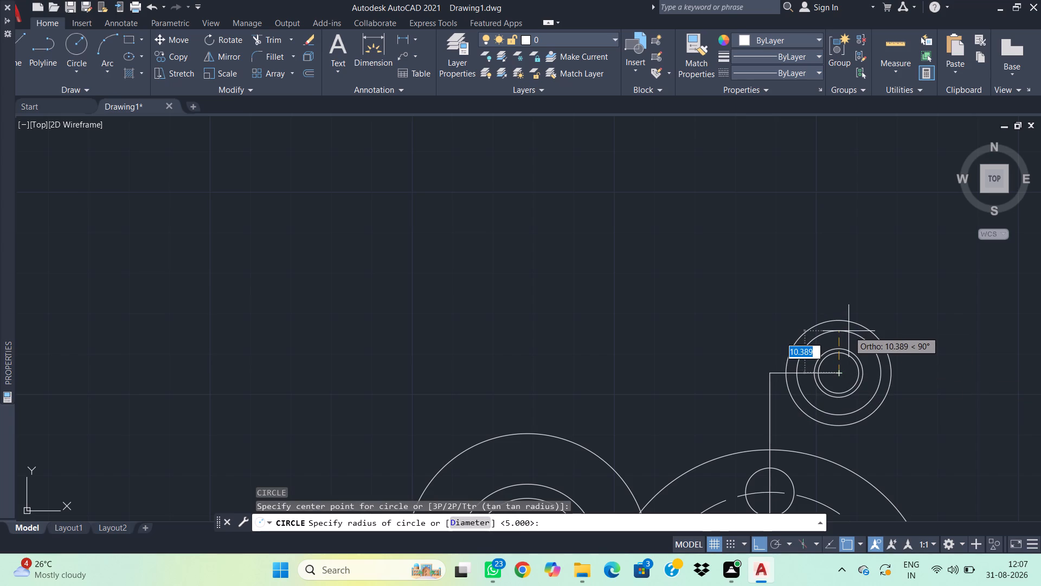
text(d)
key(space)
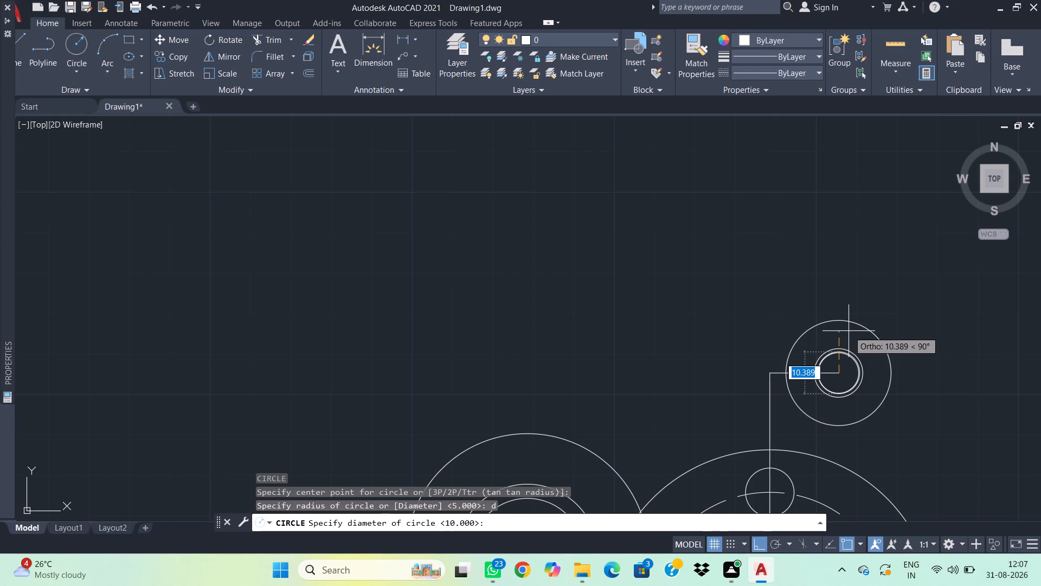
text(24)
key(Return)
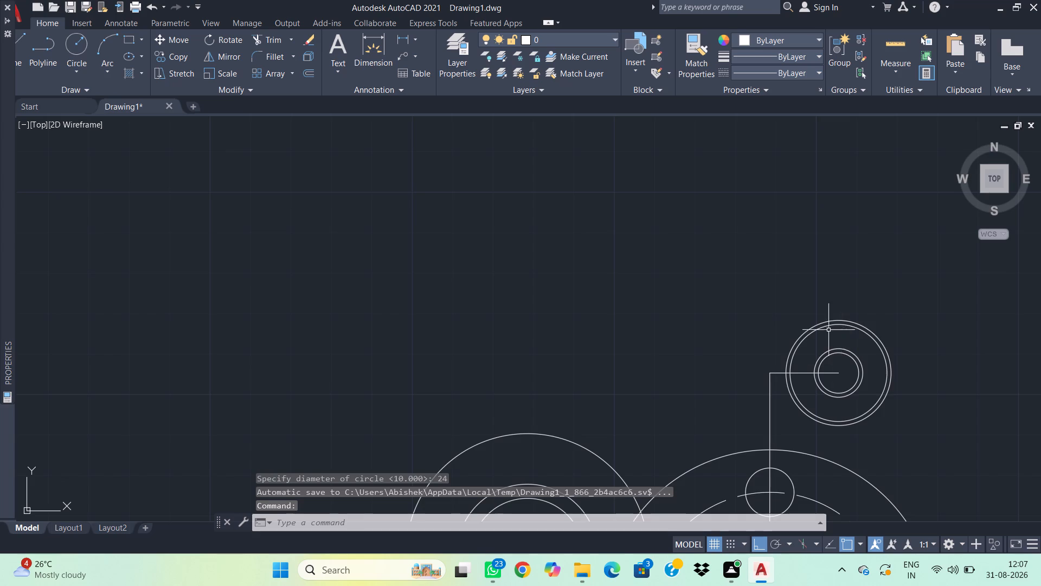
Copy the four corner circles with their short horizontal line 114 units horizontally to the left.
scroll(921, 364, down, 1)
click(929, 404)
click(847, 301)
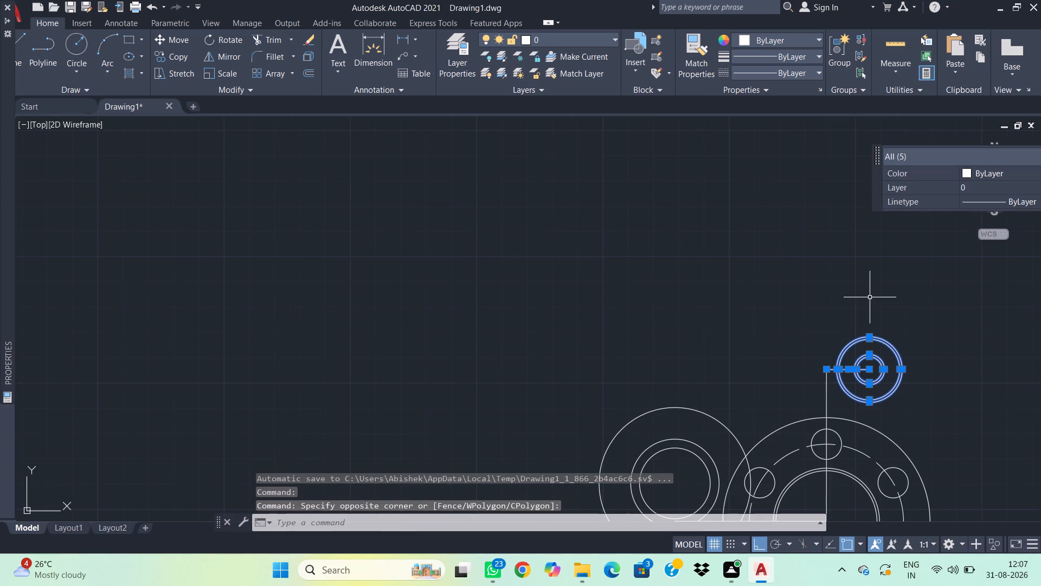
text(co)
key(space)
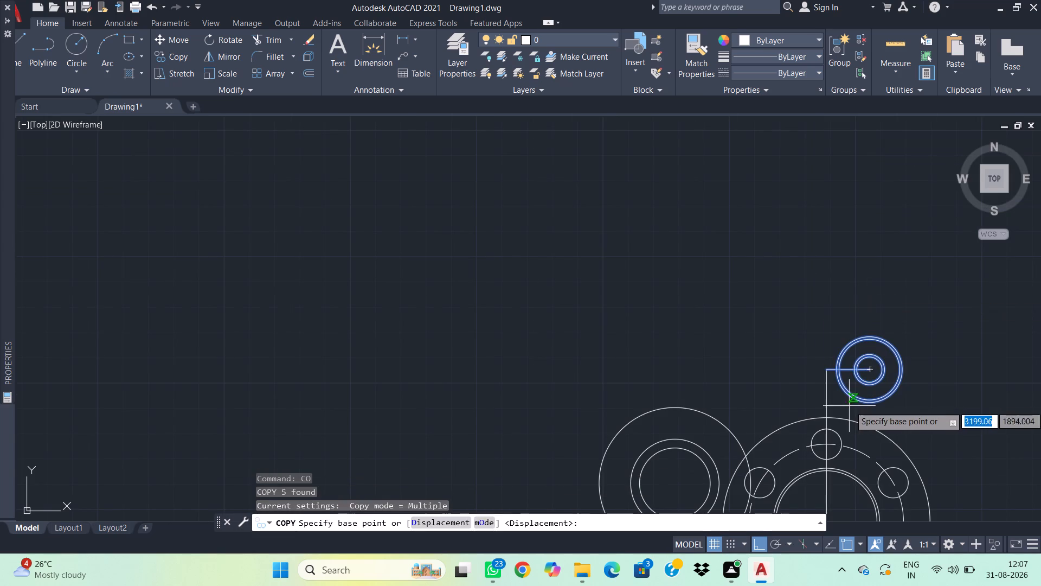
click(869, 368)
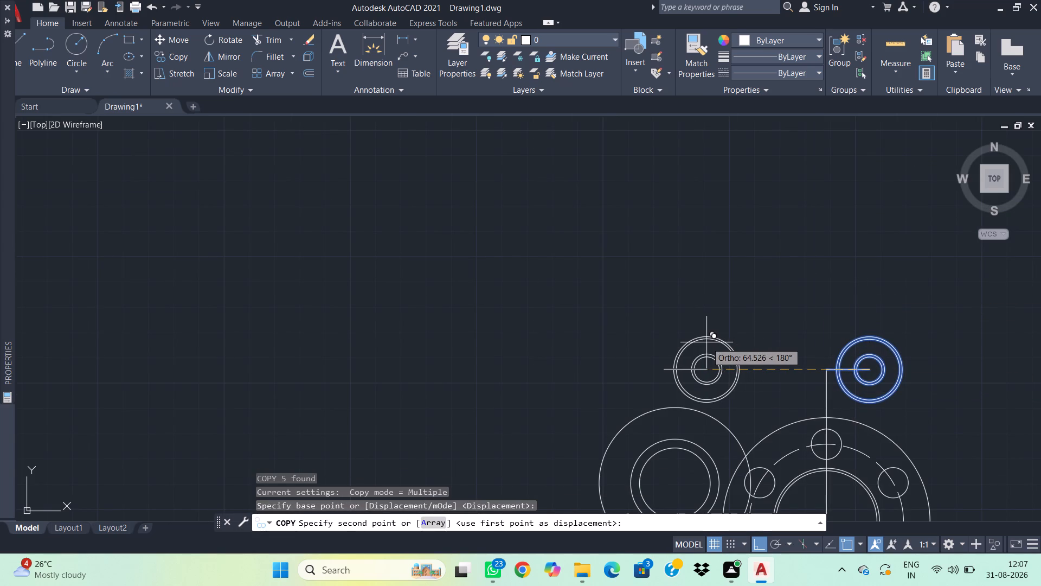
text(114)
key(Return)
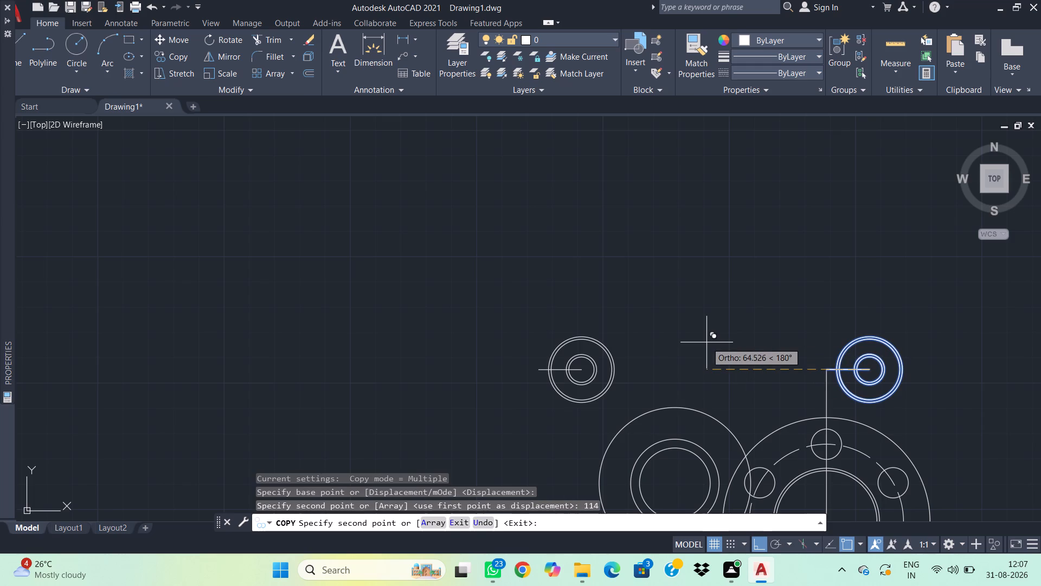
key(Escape)
Mirror both upper corner circle sets about the horizontal line through the flange centre, keeping the source objects.
drag(918, 400, 913, 392)
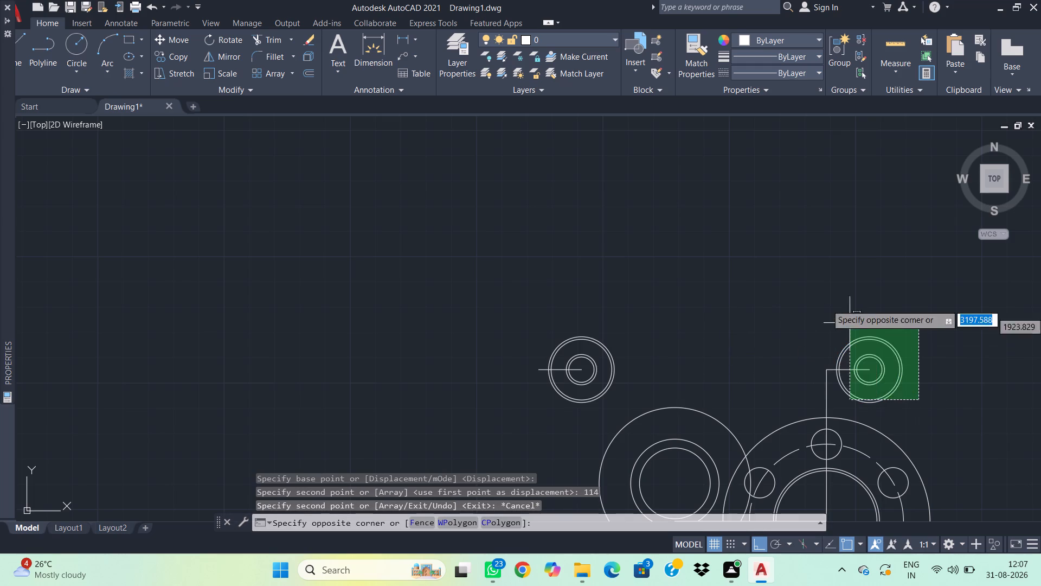
click(842, 284)
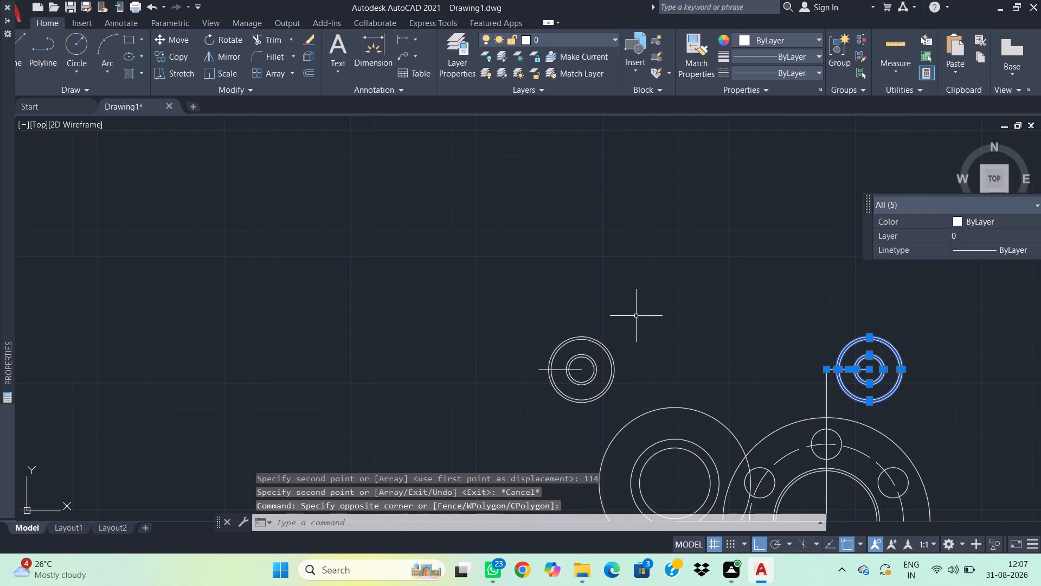
drag(619, 396, 616, 389)
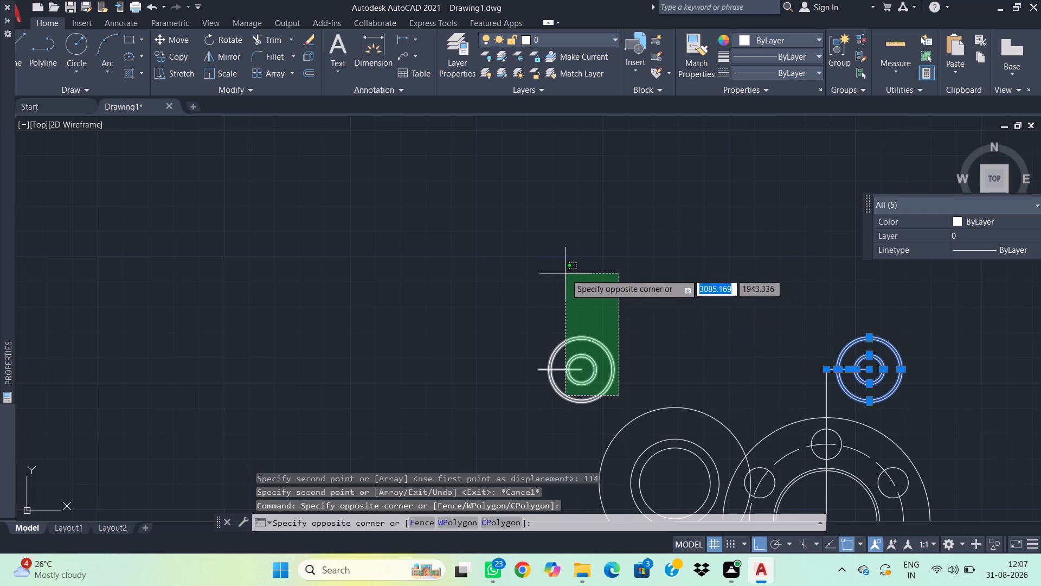
click(566, 273)
key(m)
text(i)
key(space)
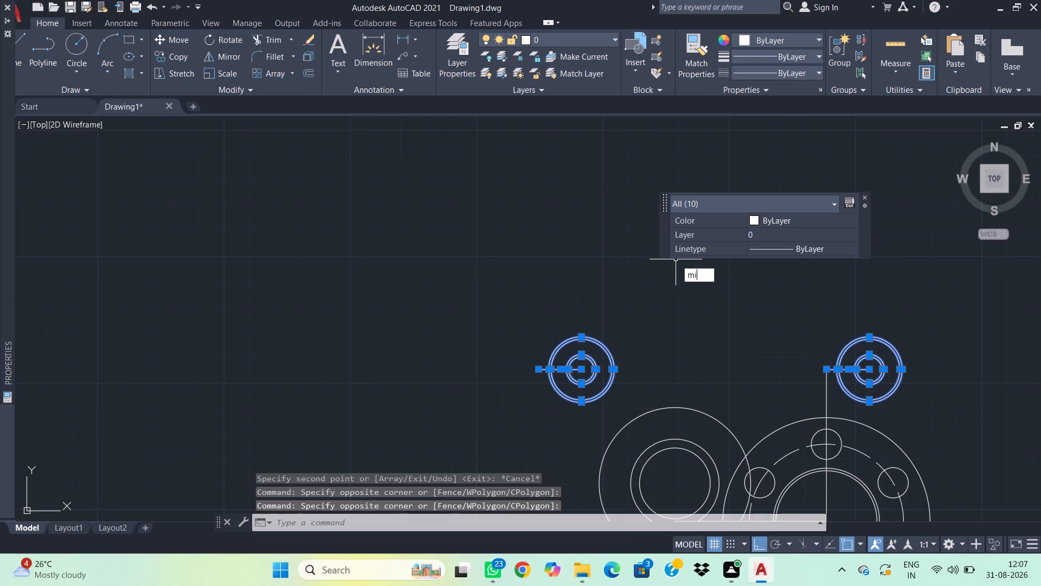
scroll(741, 309, down, 1)
middle_drag(750, 370, 736, 191)
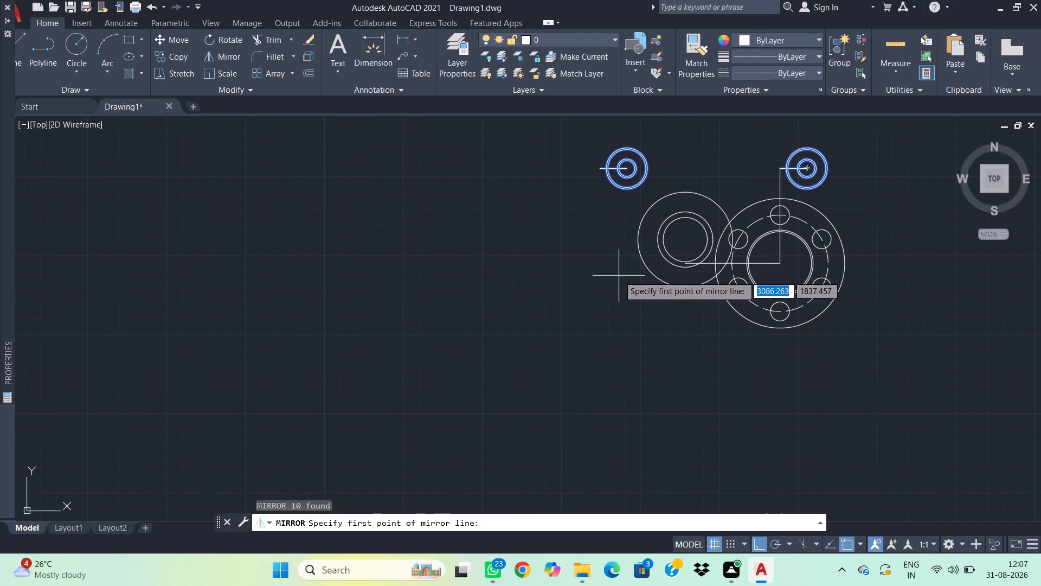
click(716, 260)
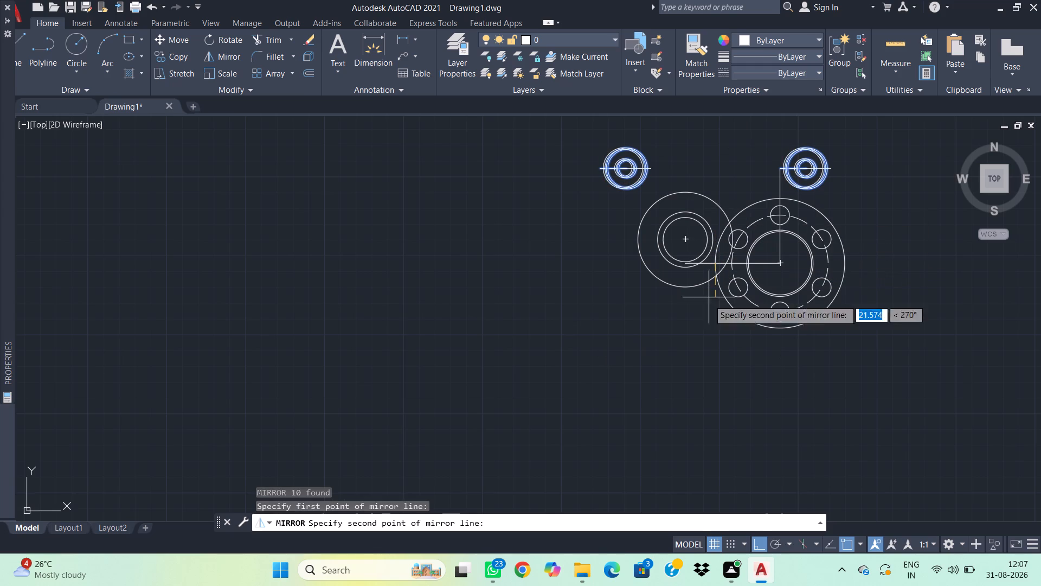
click(871, 232)
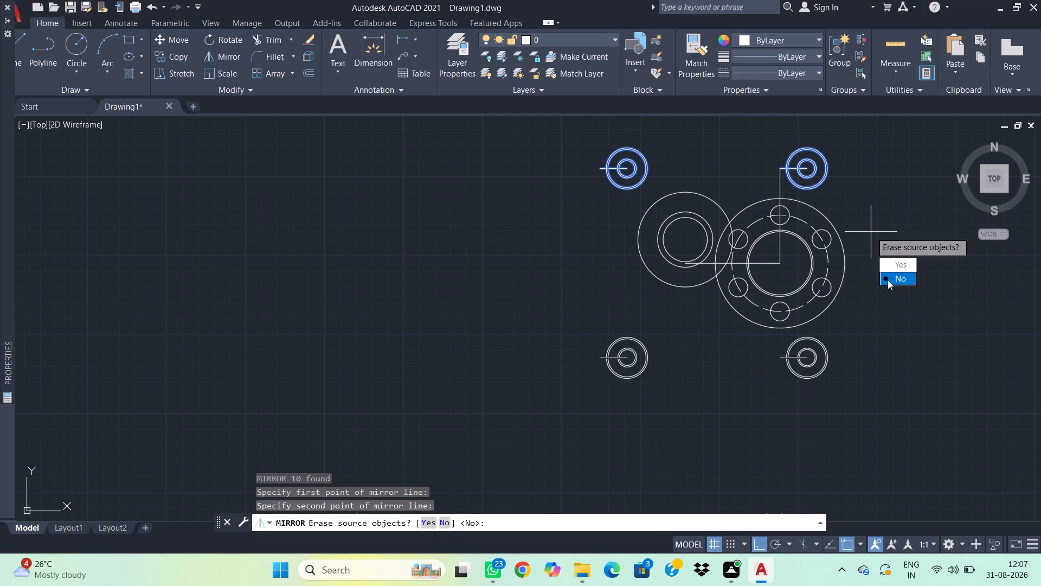
drag(888, 280, 871, 231)
scroll(657, 251, up, 2)
scroll(719, 305, down, 2)
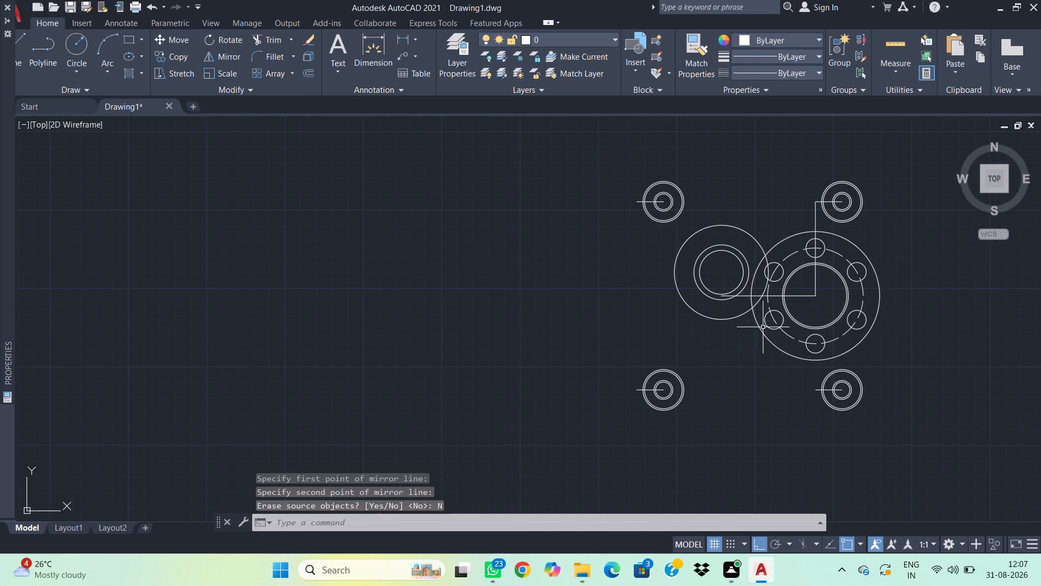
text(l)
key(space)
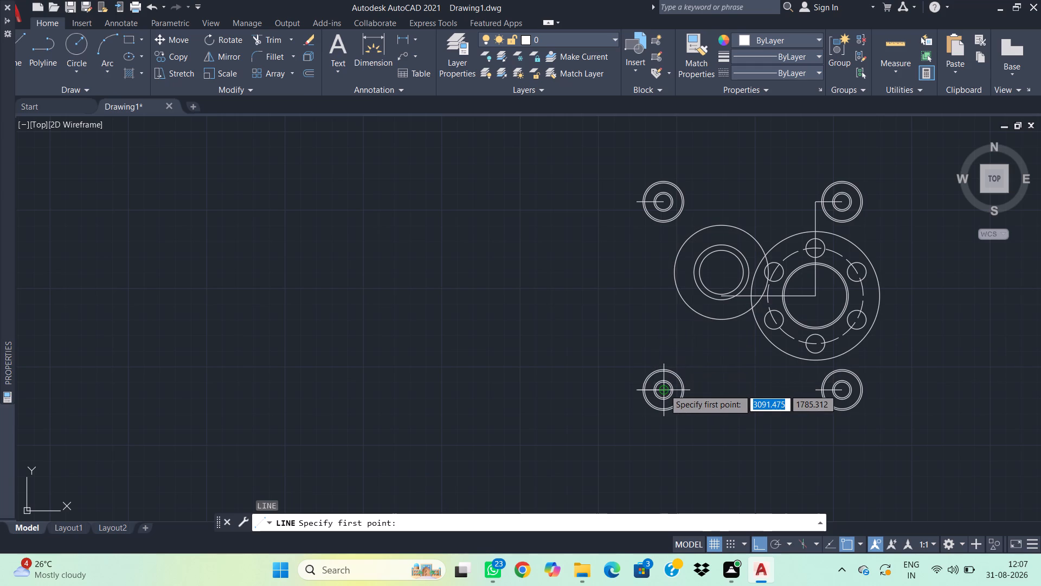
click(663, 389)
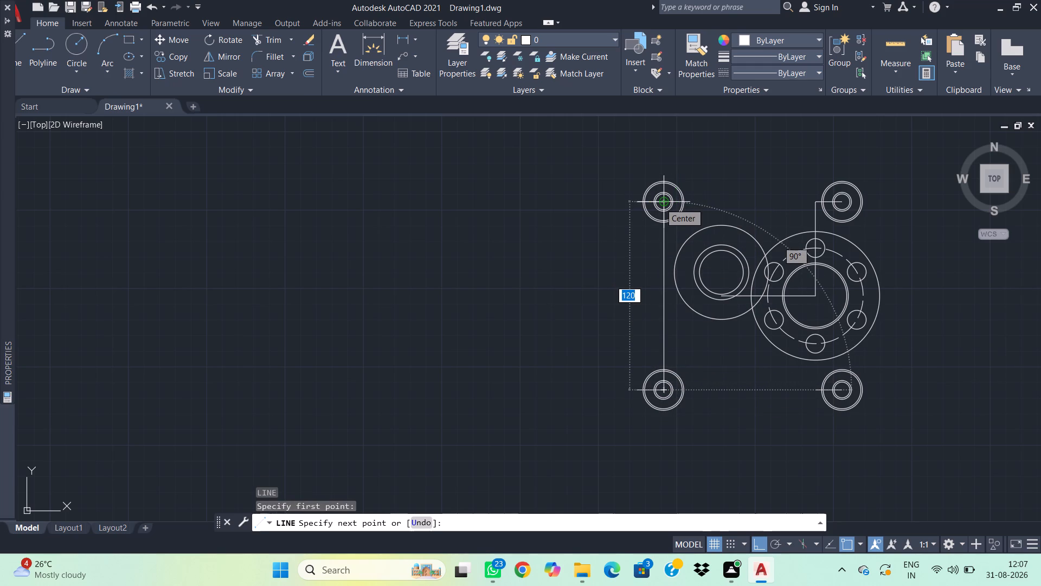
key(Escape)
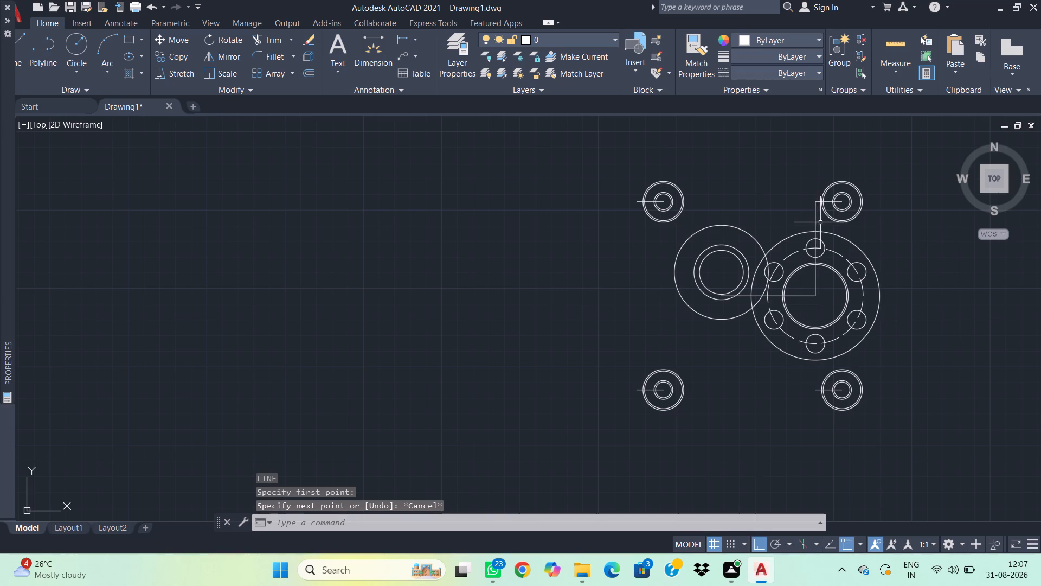
Delete the vertical and horizontal 60-unit construction lines from the flange centre and the short line at the upper-right corner circles.
click(820, 222)
click(807, 206)
drag(812, 305, 797, 285)
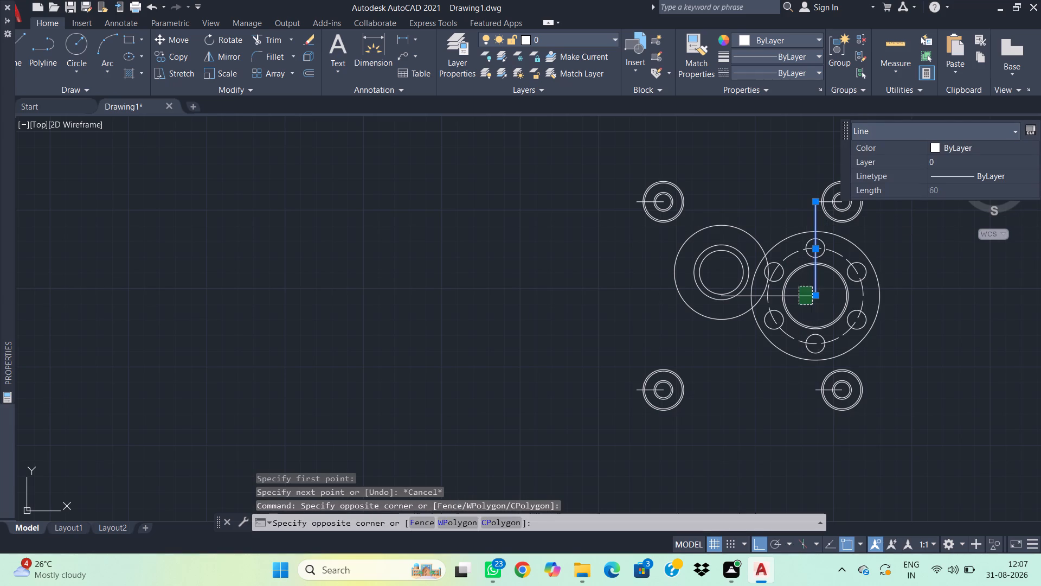
drag(797, 285, 799, 286)
click(793, 277)
scroll(807, 187, up, 1)
middle_drag(801, 201, 676, 234)
scroll(676, 233, up, 2)
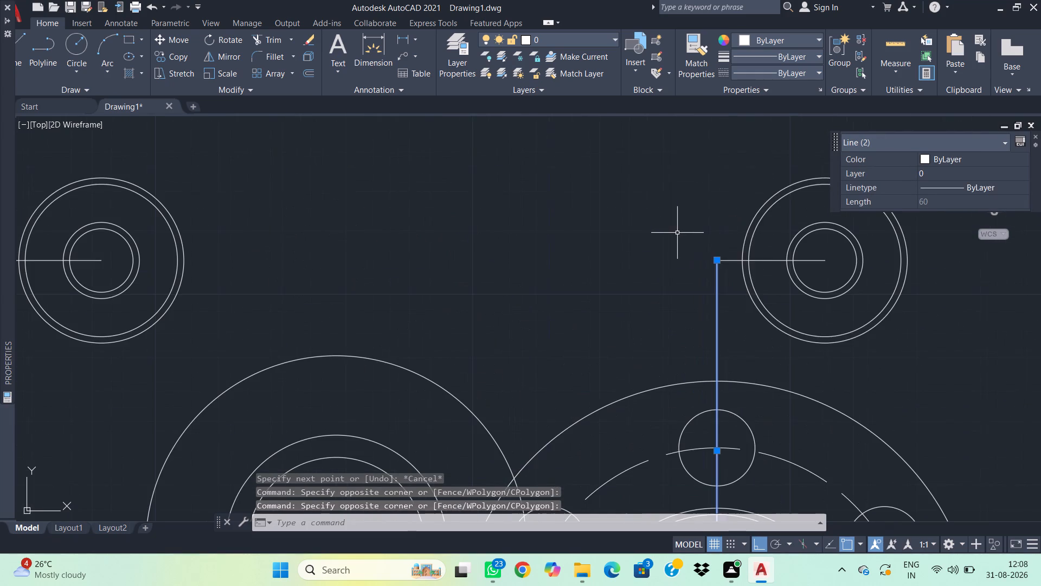
click(733, 270)
click(724, 244)
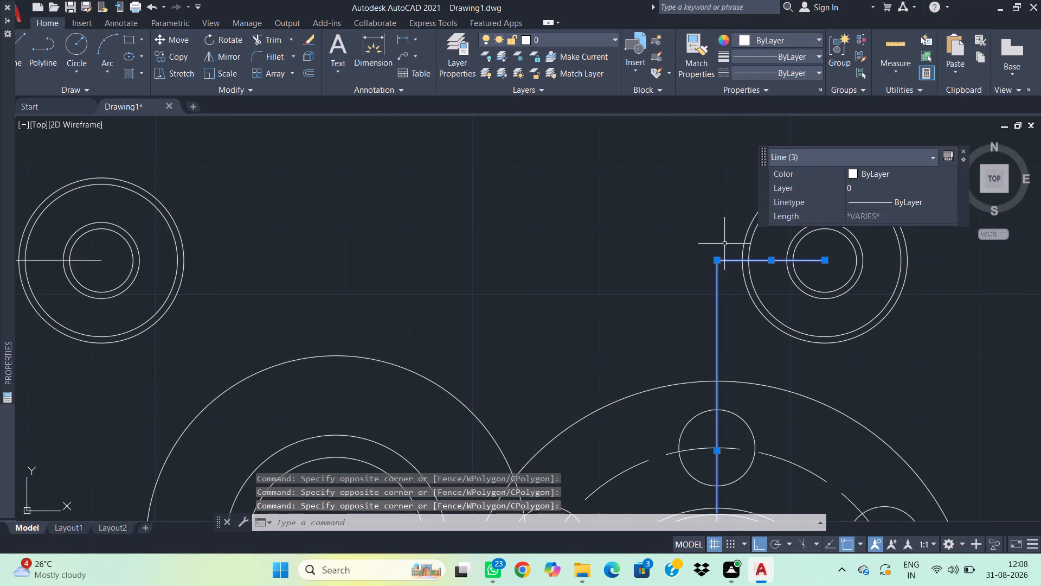
key(Delete)
Delete the three remaining 17-unit construction lines at the upper-left, lower-left and lower-right corner circles.
scroll(737, 230, down, 2)
scroll(584, 240, down, 1)
middle_drag(633, 267, 722, 240)
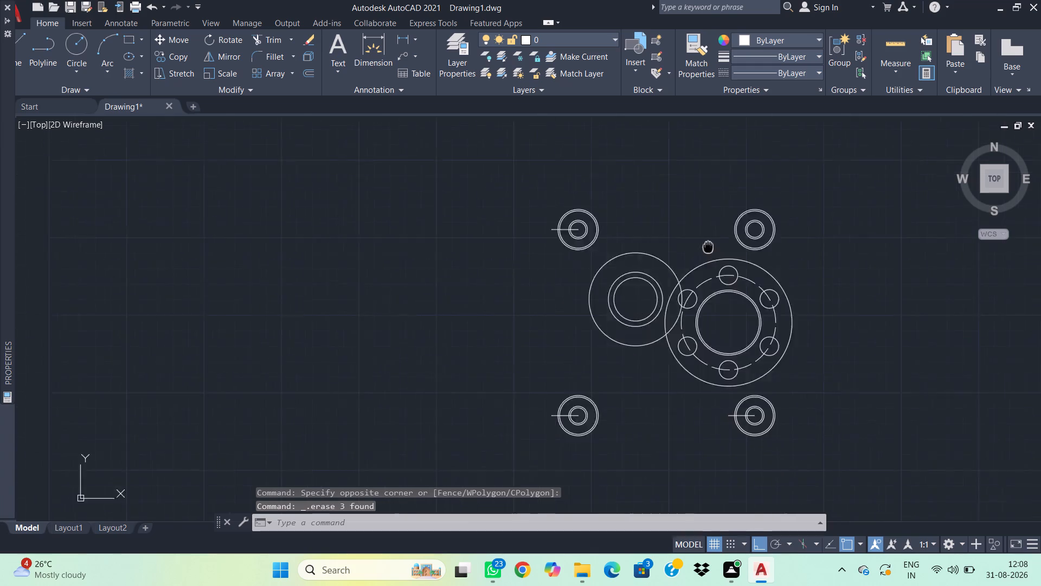
middle_drag(722, 240, 732, 231)
click(598, 206)
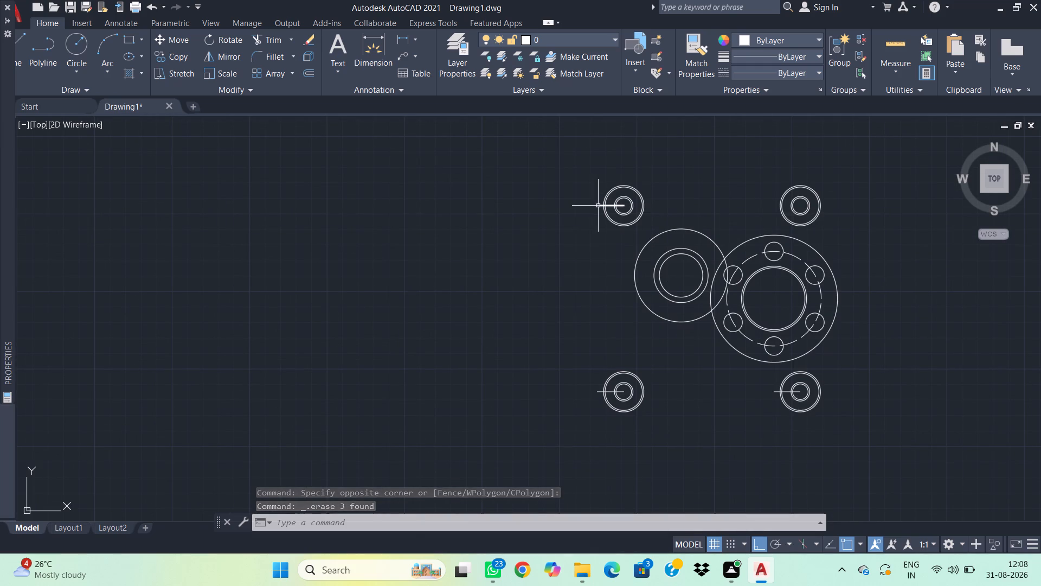
click(599, 392)
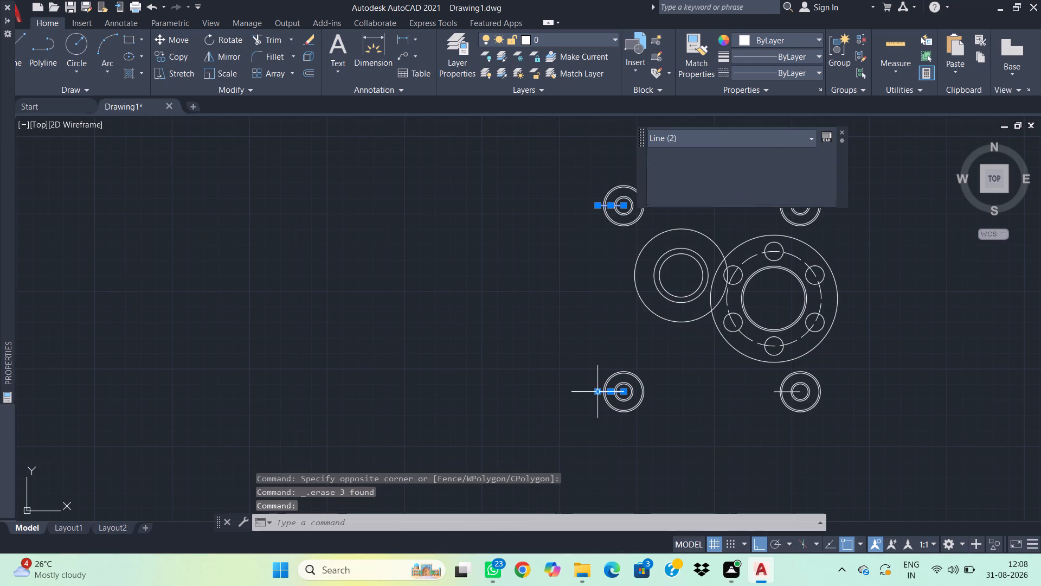
click(773, 392)
key(Home)
key(Delete)
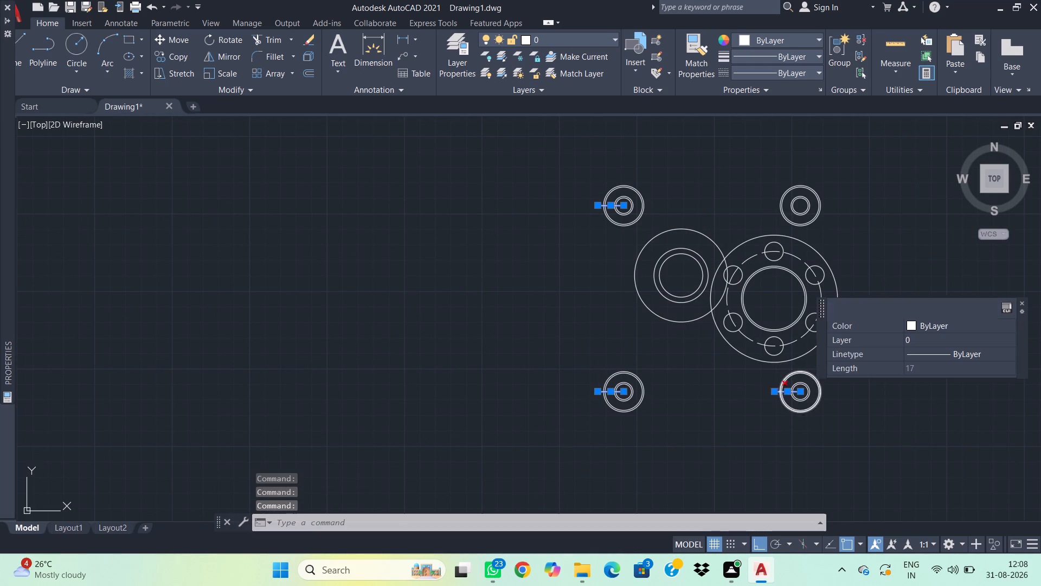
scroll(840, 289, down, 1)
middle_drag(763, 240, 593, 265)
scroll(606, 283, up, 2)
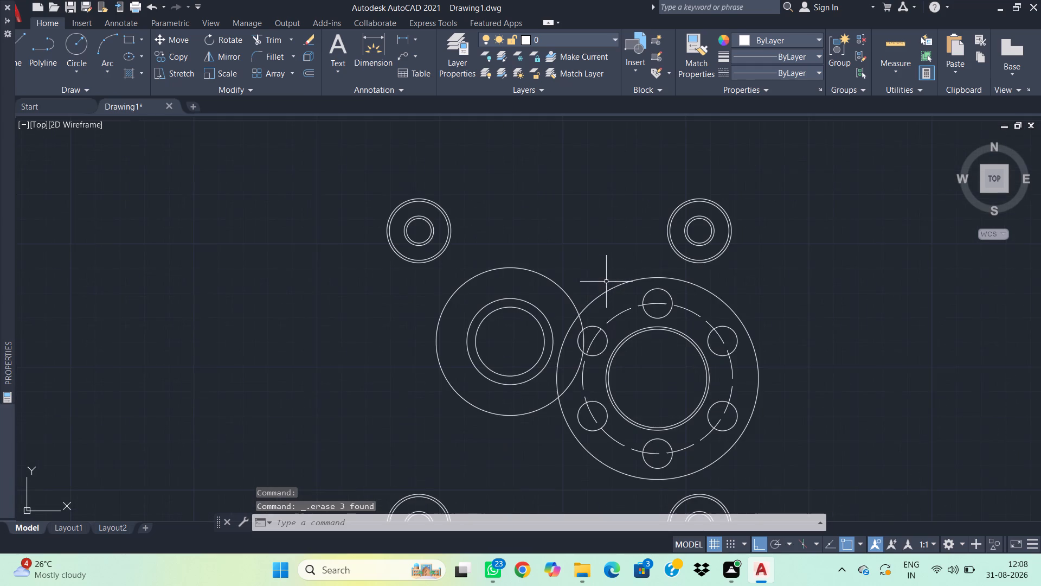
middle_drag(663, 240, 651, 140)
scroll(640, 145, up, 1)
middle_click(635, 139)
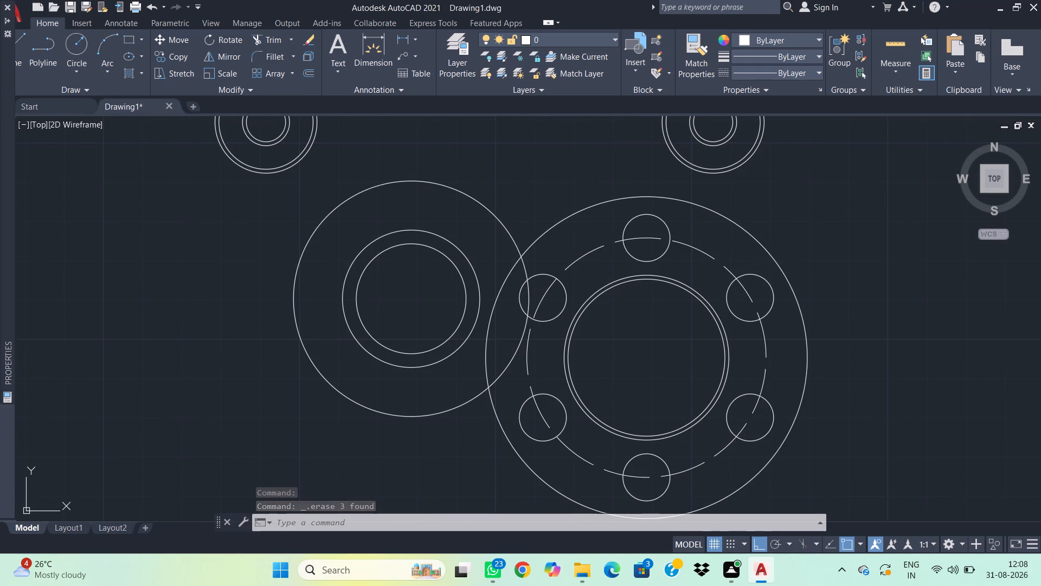
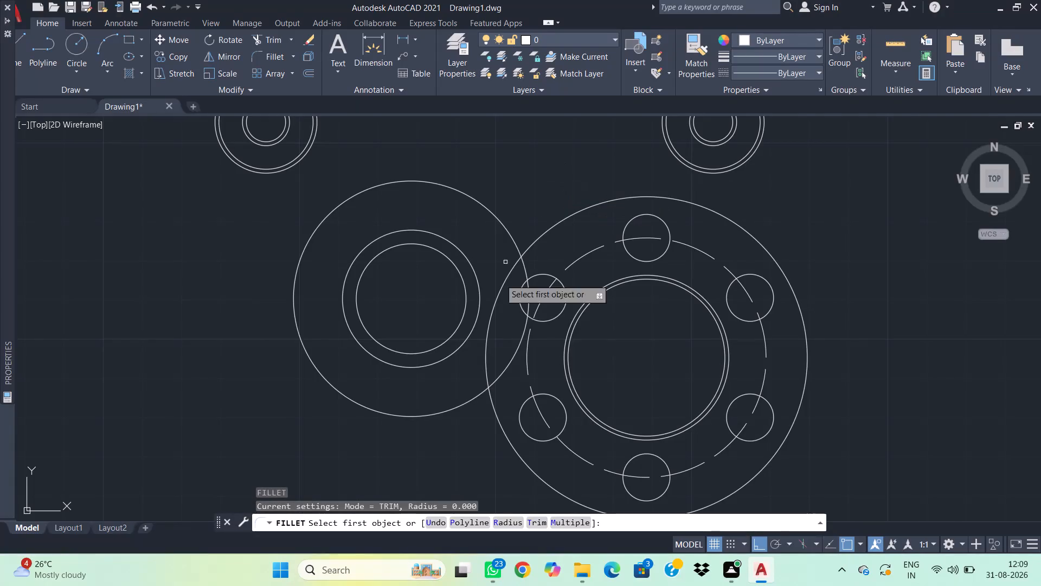
Fillet the upper and lower junctions between the left boss's outer circle and the flange's outer circle with radius 10.
key(r)
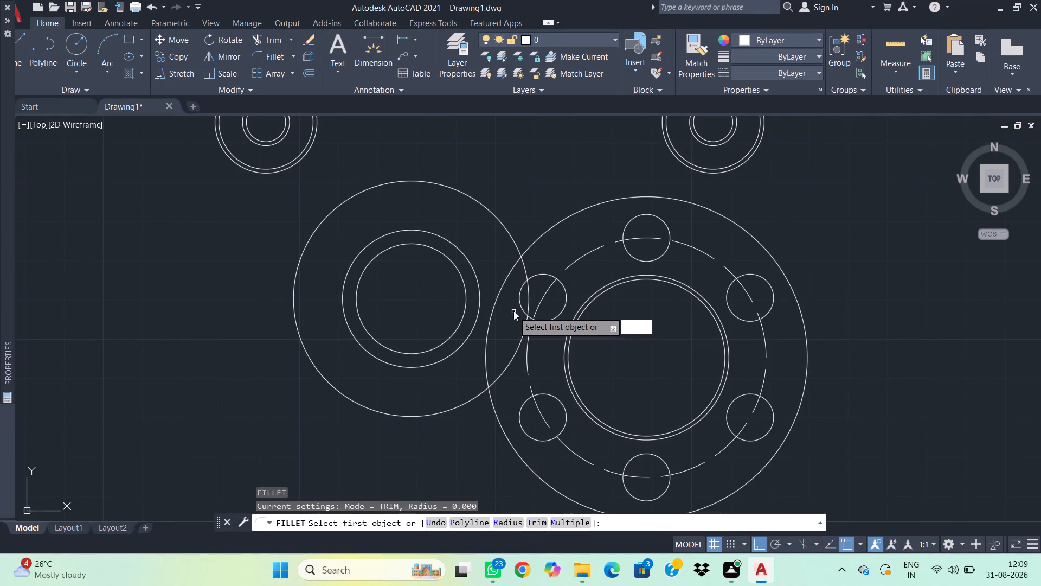
key(space)
text(10)
key(Return)
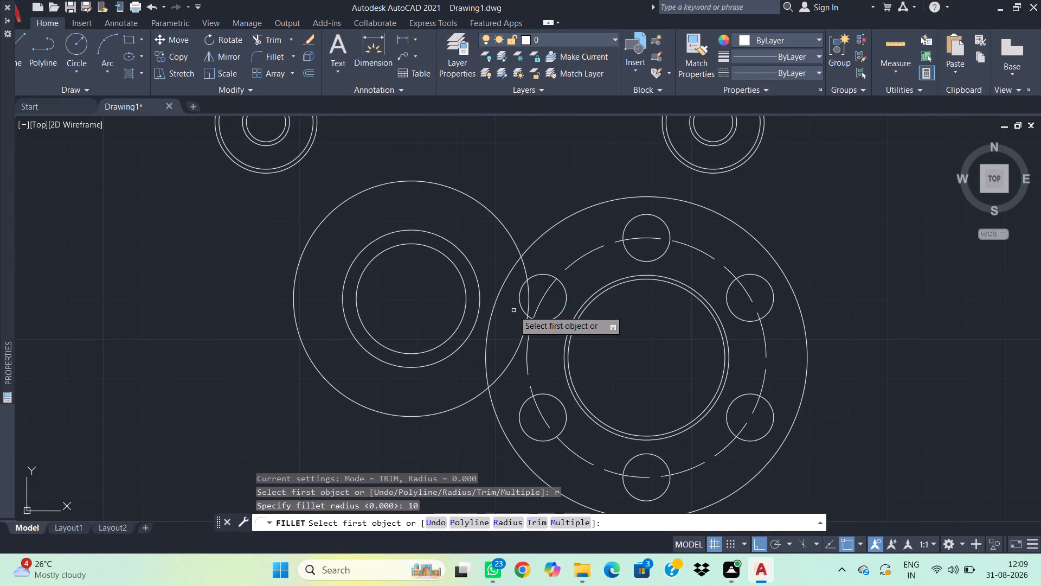
click(514, 240)
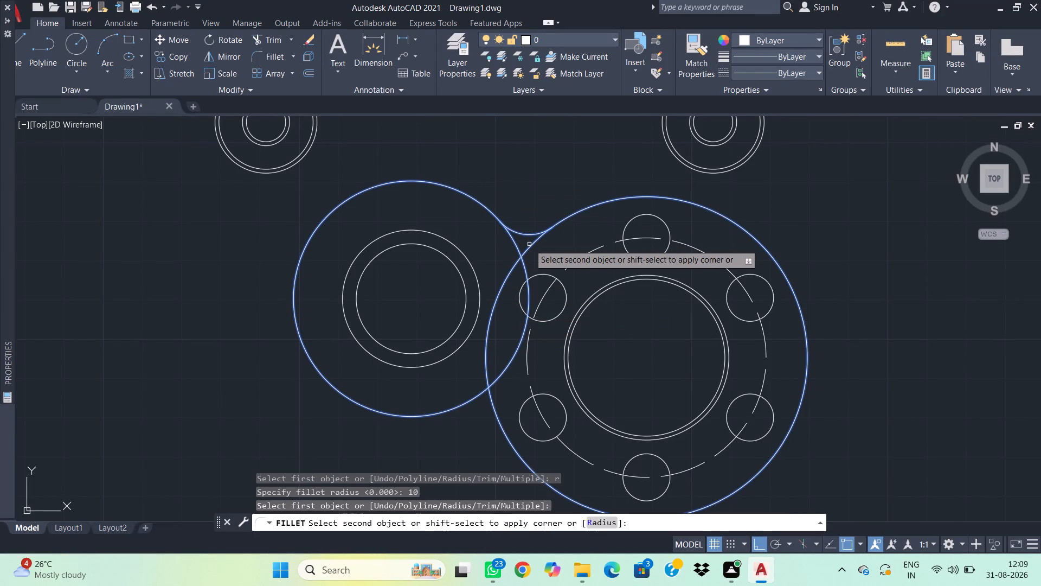
click(529, 244)
key(space)
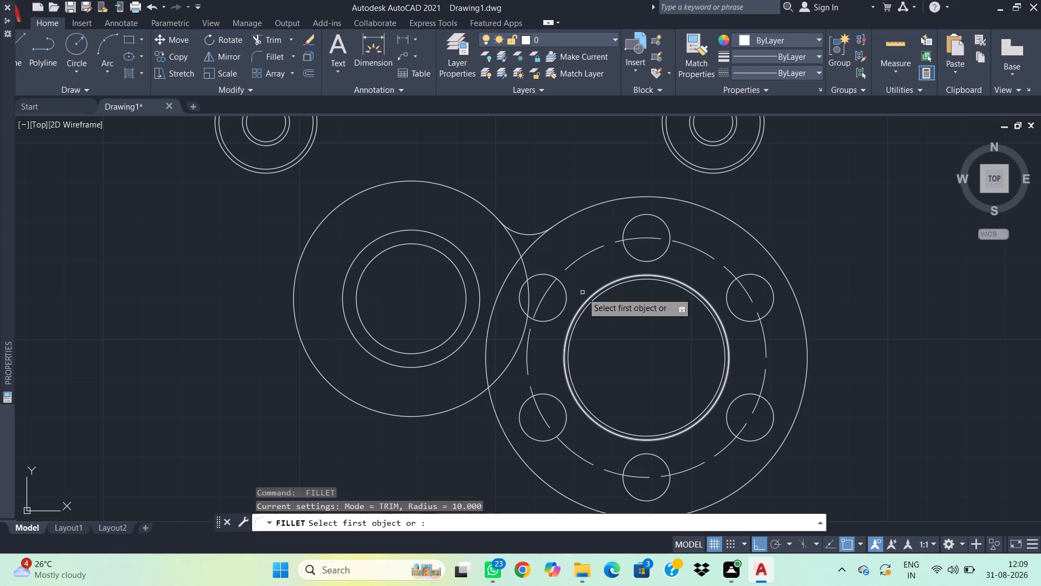
middle_drag(579, 296, 608, 191)
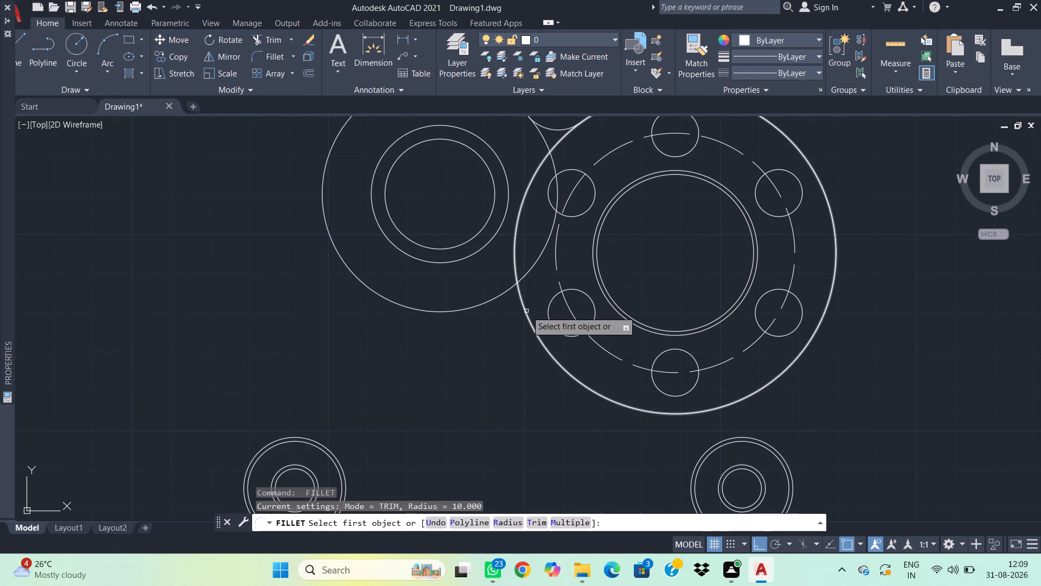
click(526, 311)
click(502, 293)
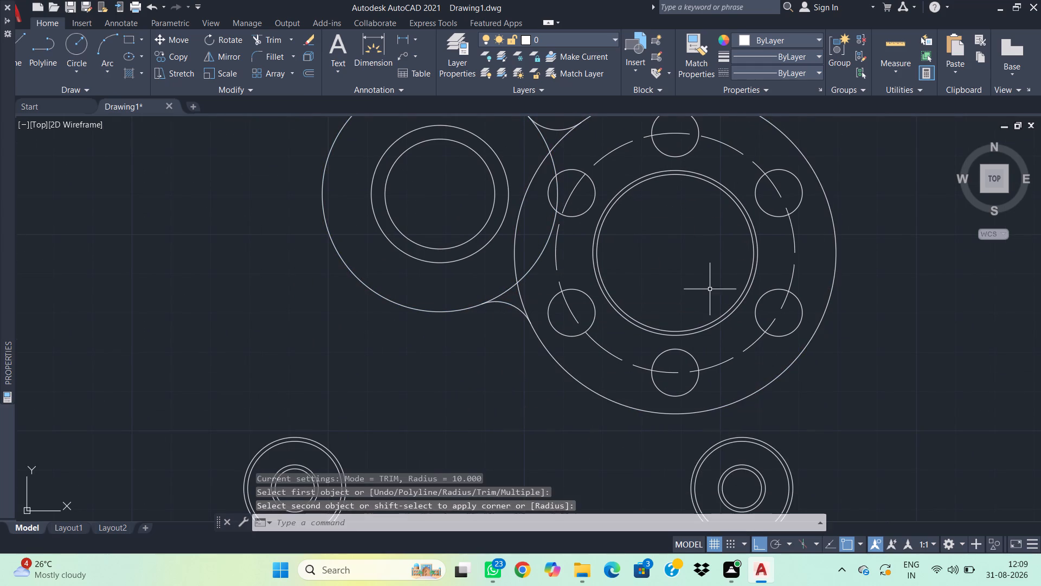
key(Escape)
Trim away the overlapping arcs of the two outer circles between the fillets, leaving one continuous outline.
key(t)
text(r)
key(space)
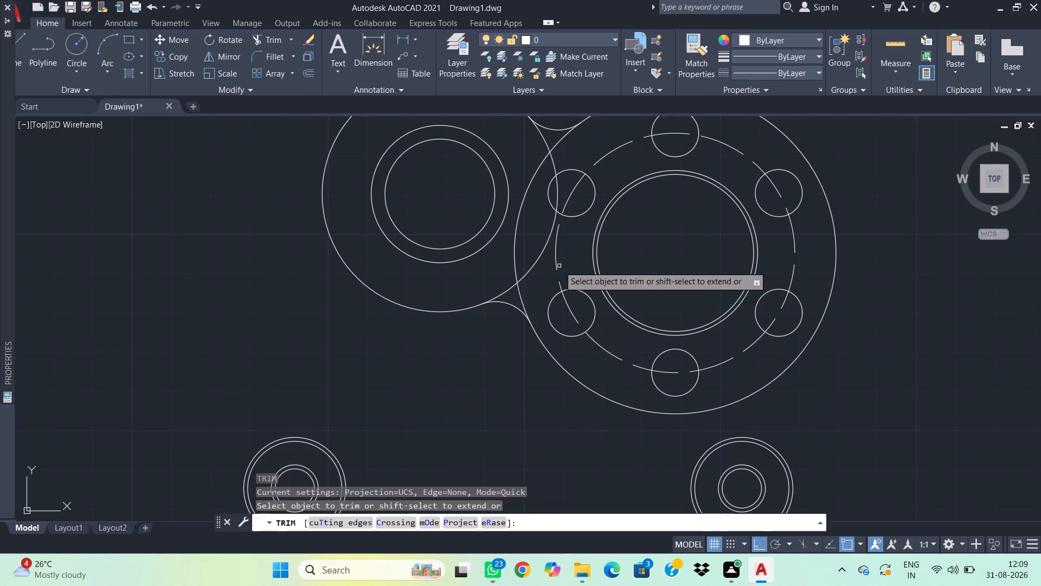
click(545, 251)
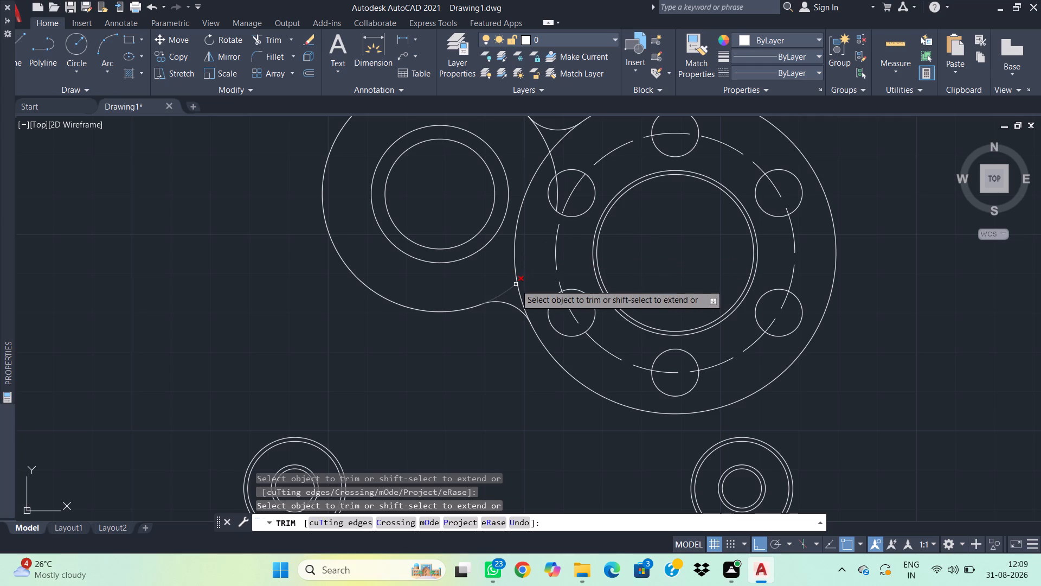
click(516, 284)
click(520, 289)
middle_drag(532, 227, 522, 289)
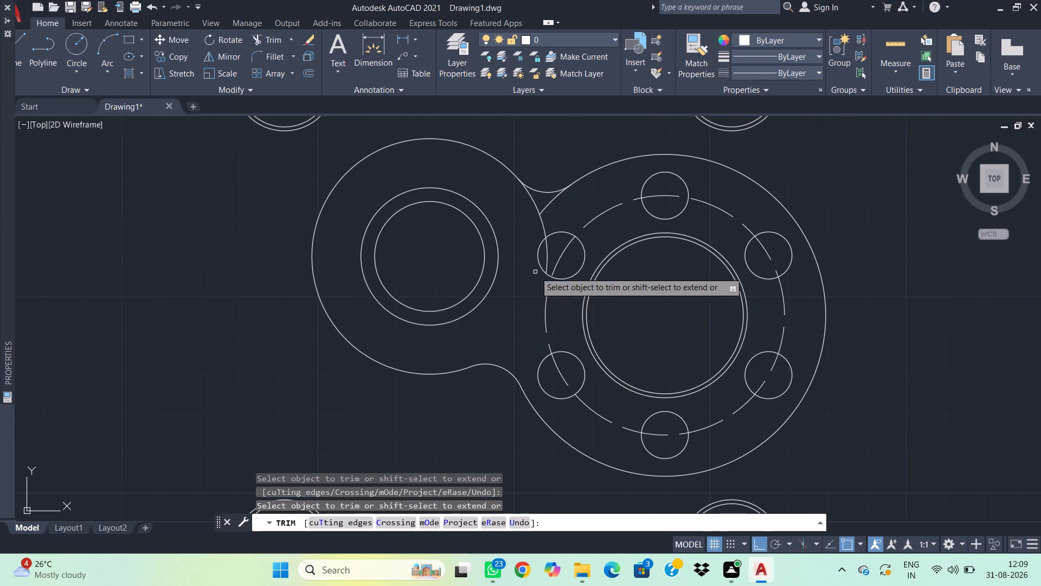
click(546, 251)
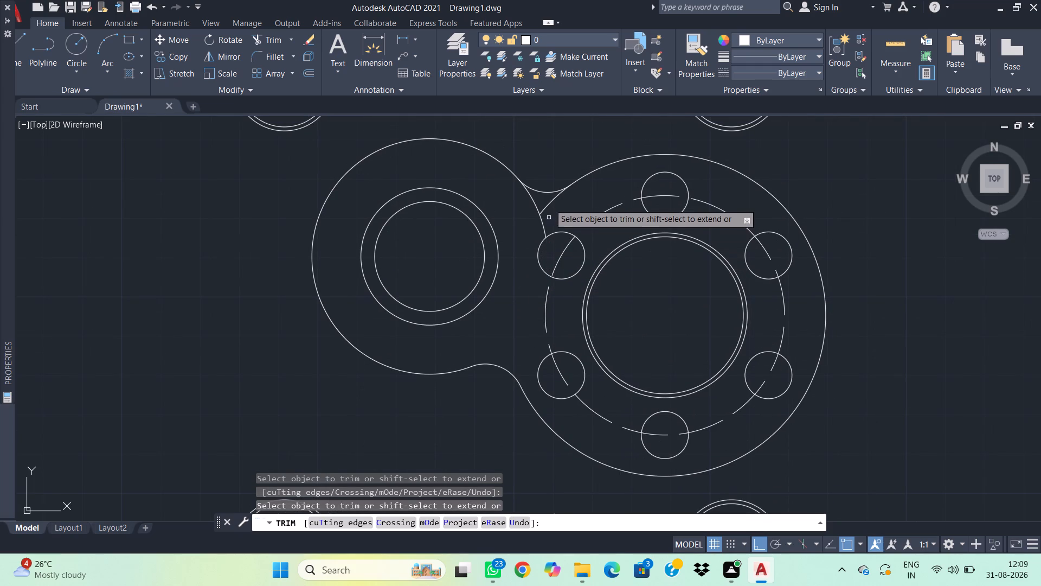
click(538, 205)
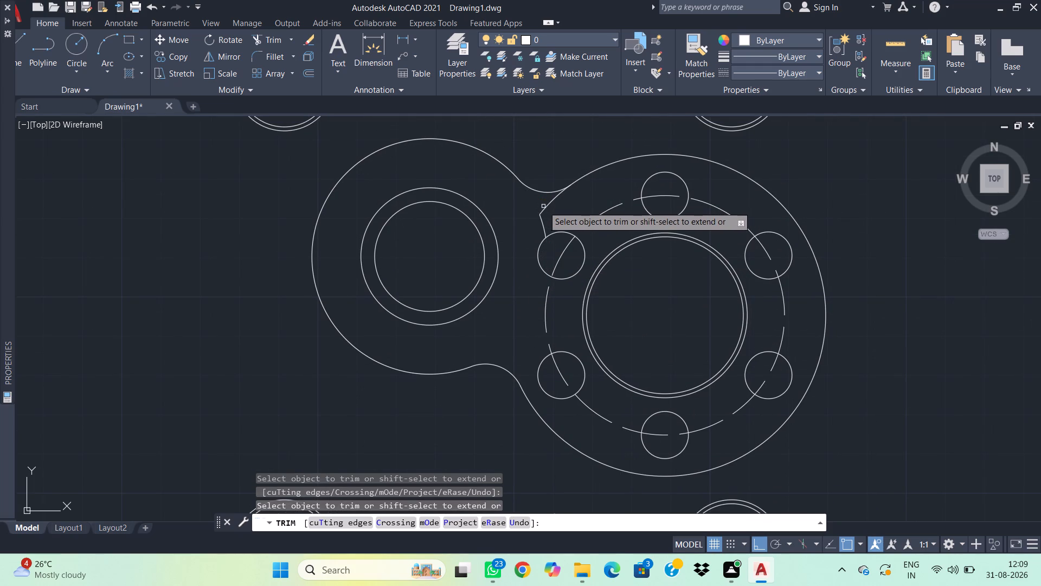
click(547, 209)
click(544, 225)
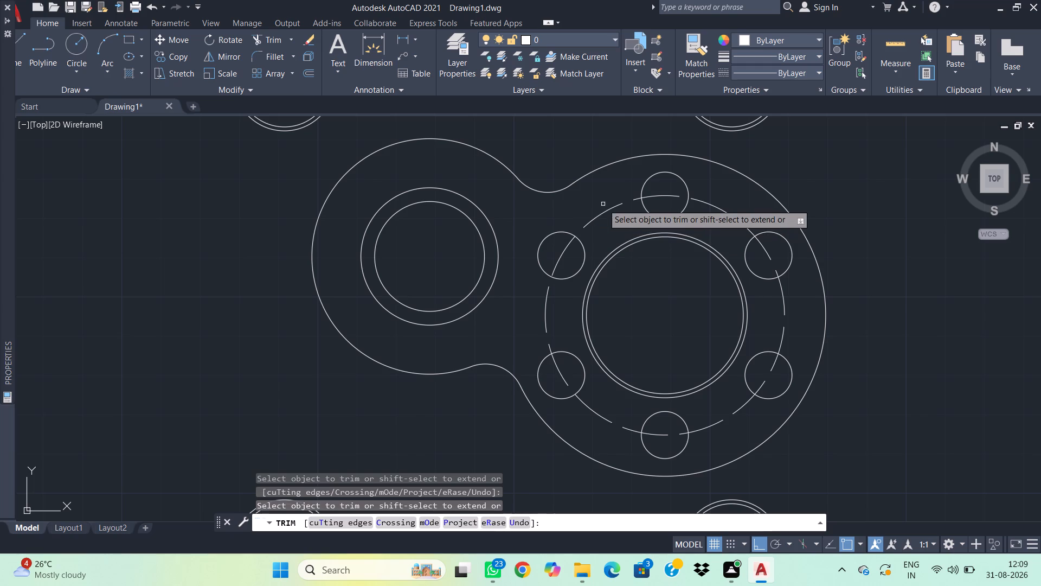
key(Escape)
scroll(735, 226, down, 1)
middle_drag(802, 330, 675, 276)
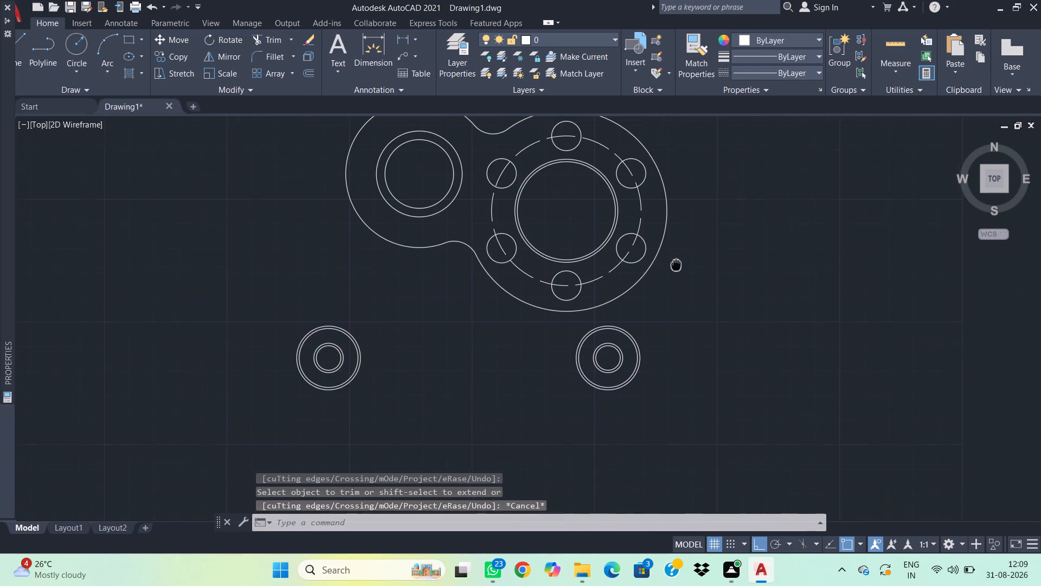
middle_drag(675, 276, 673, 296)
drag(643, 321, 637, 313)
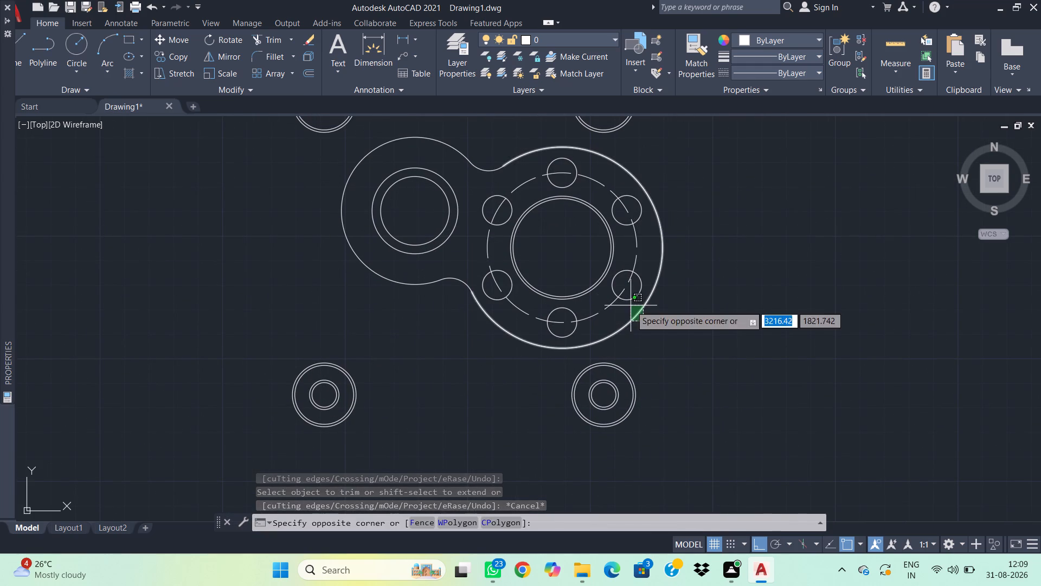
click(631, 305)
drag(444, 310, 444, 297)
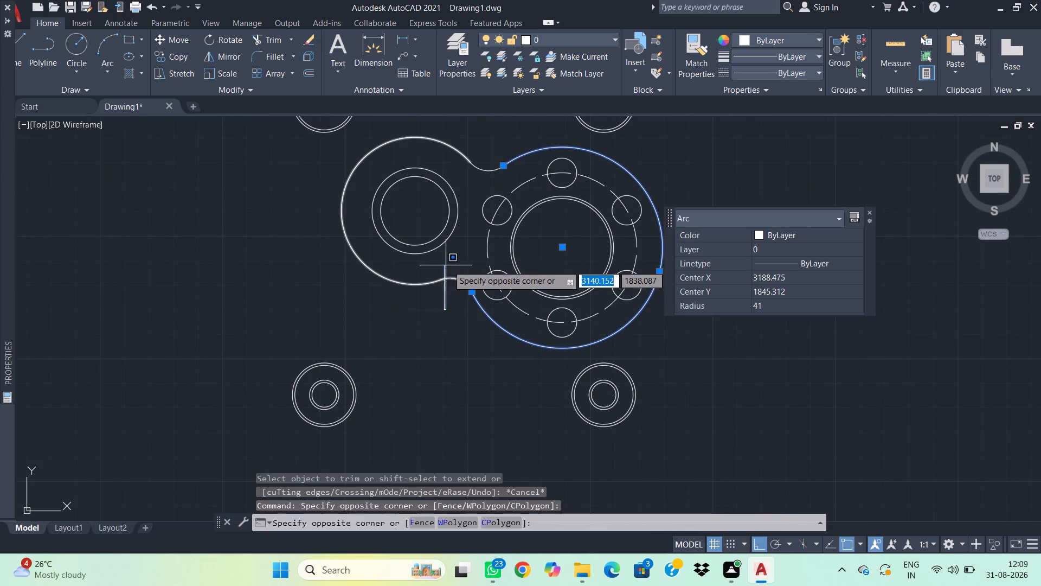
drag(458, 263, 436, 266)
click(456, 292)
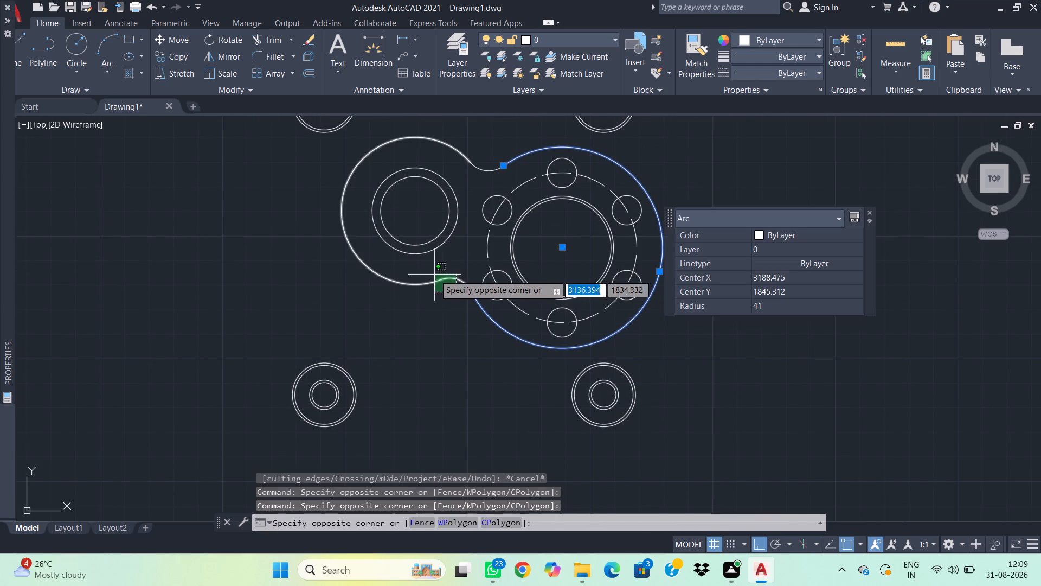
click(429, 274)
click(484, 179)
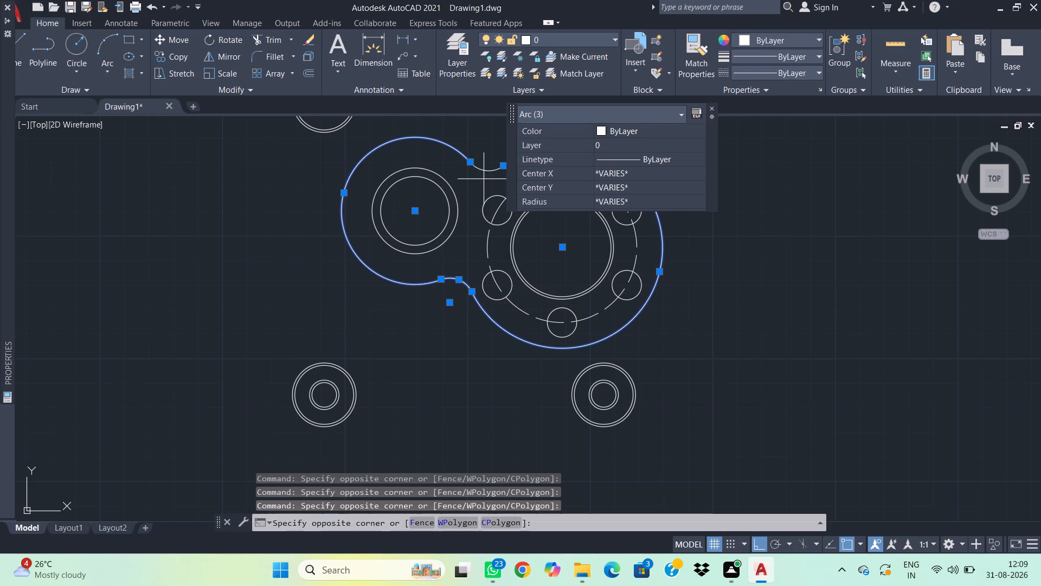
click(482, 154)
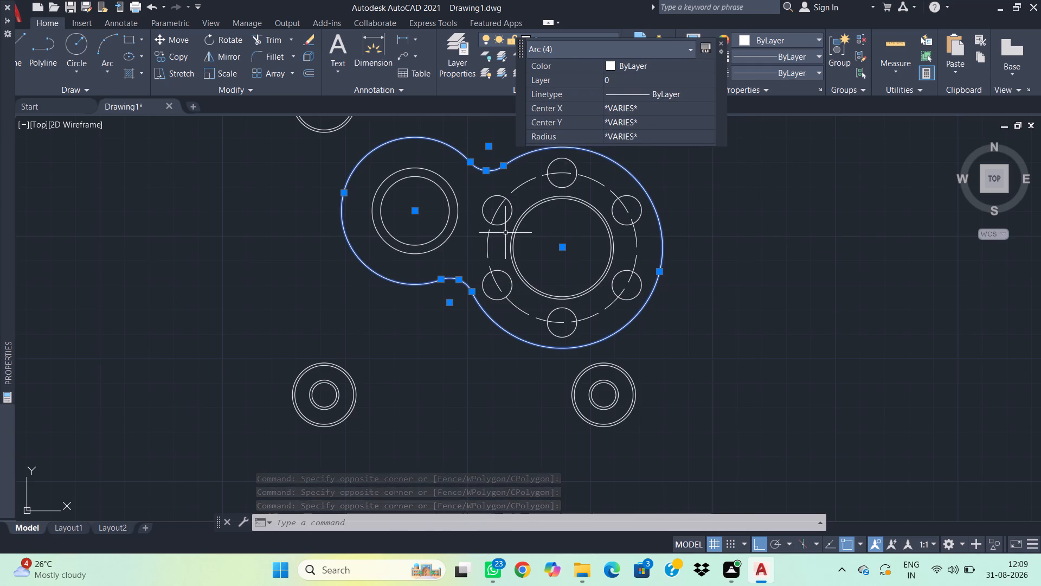
Offset all four arcs of the joined boss-and-flange outline, including both fillets, outward by 5.
text(o)
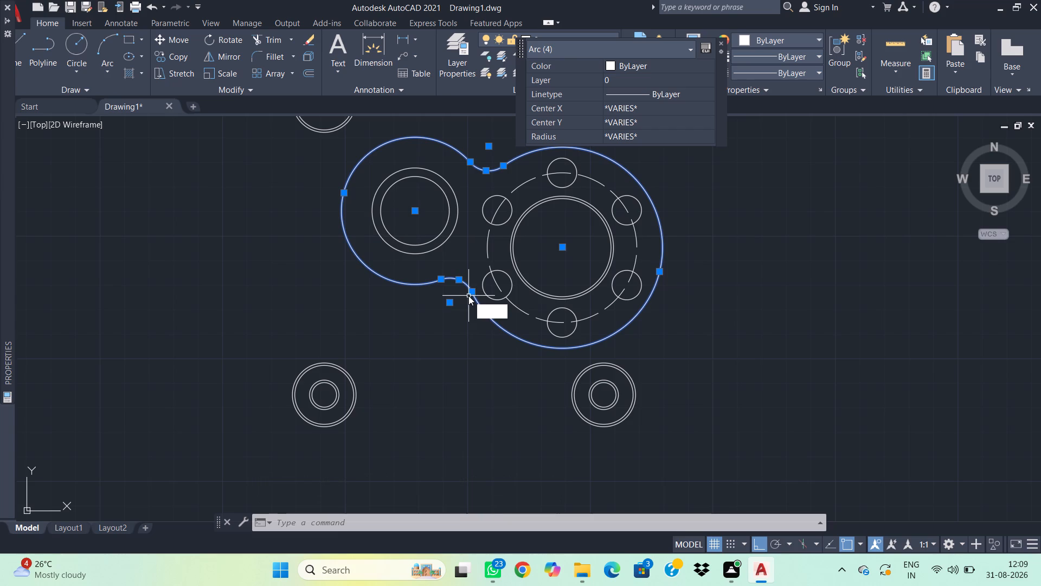
key(space)
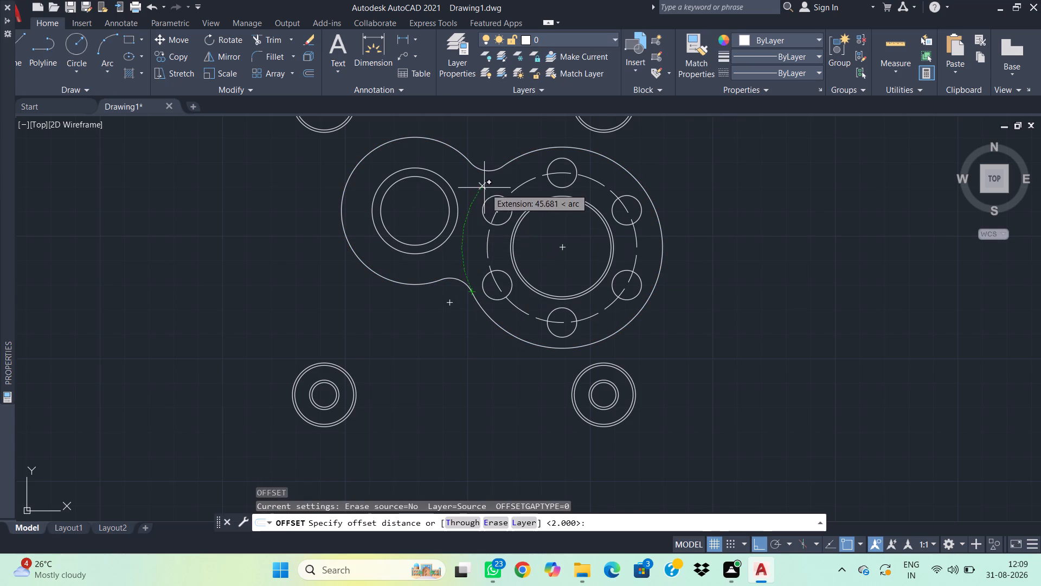
click(489, 167)
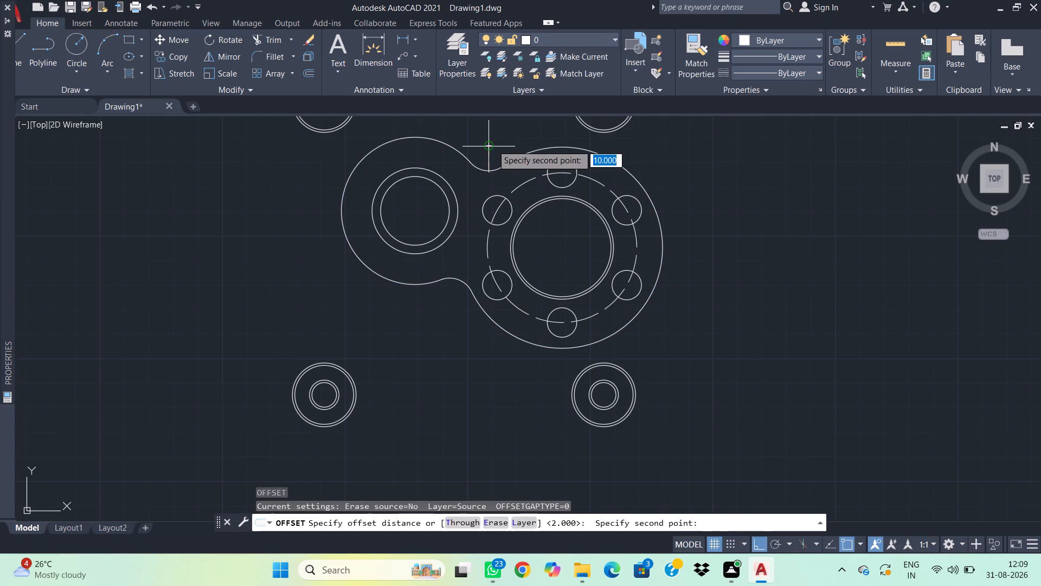
key(5)
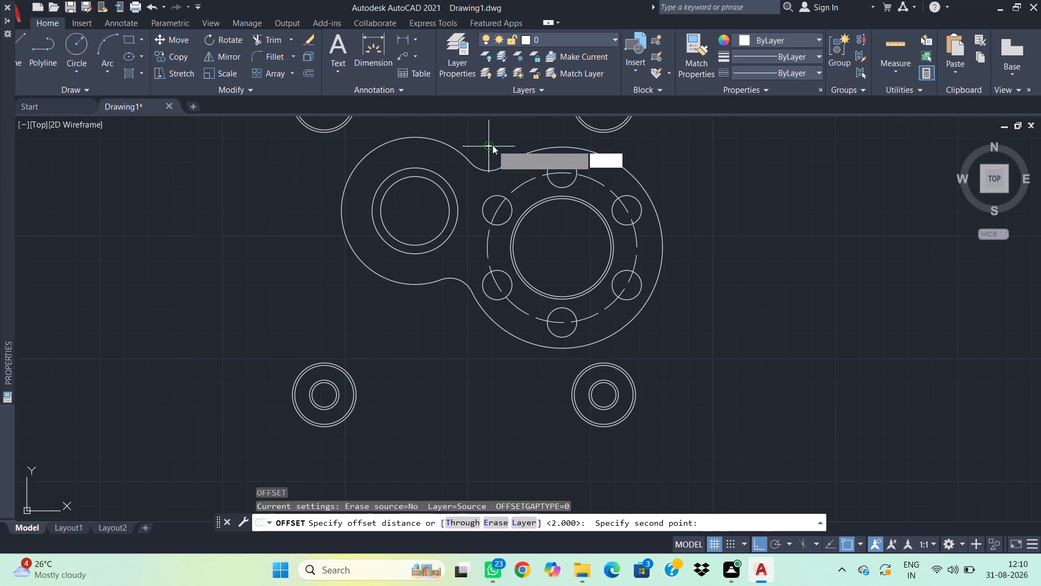
key(Return)
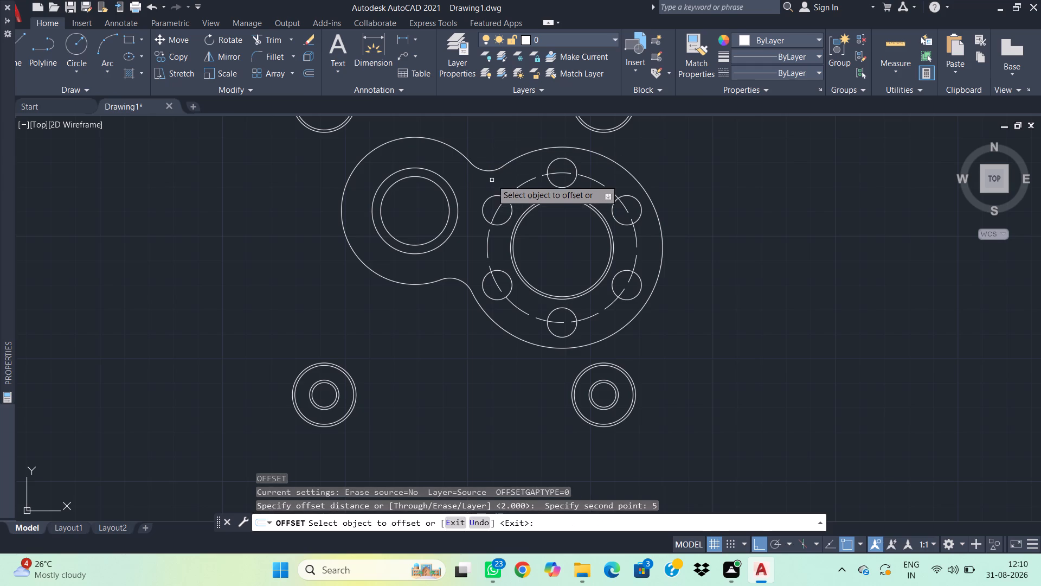
click(492, 170)
click(491, 151)
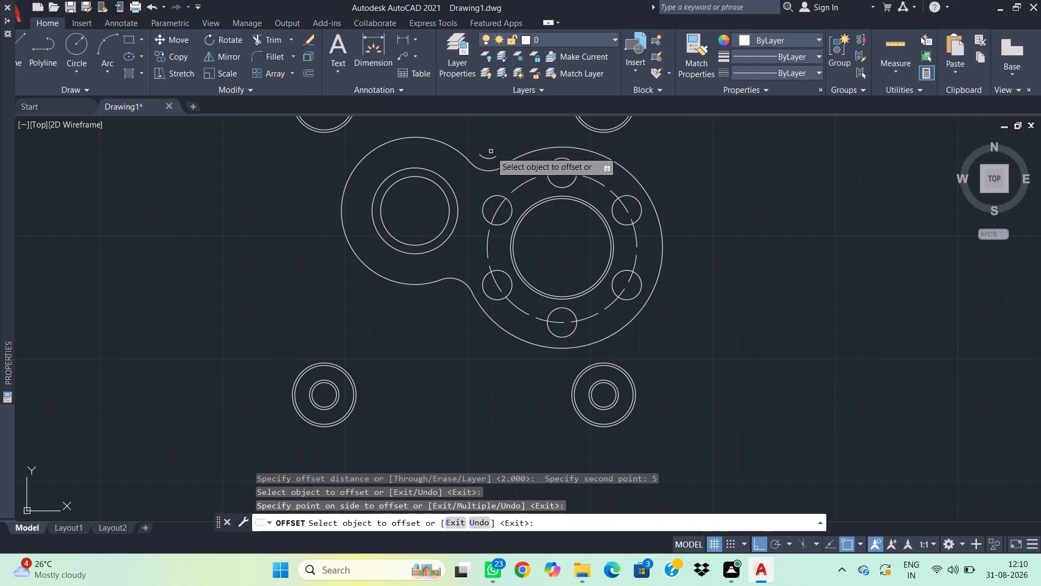
click(516, 157)
click(516, 145)
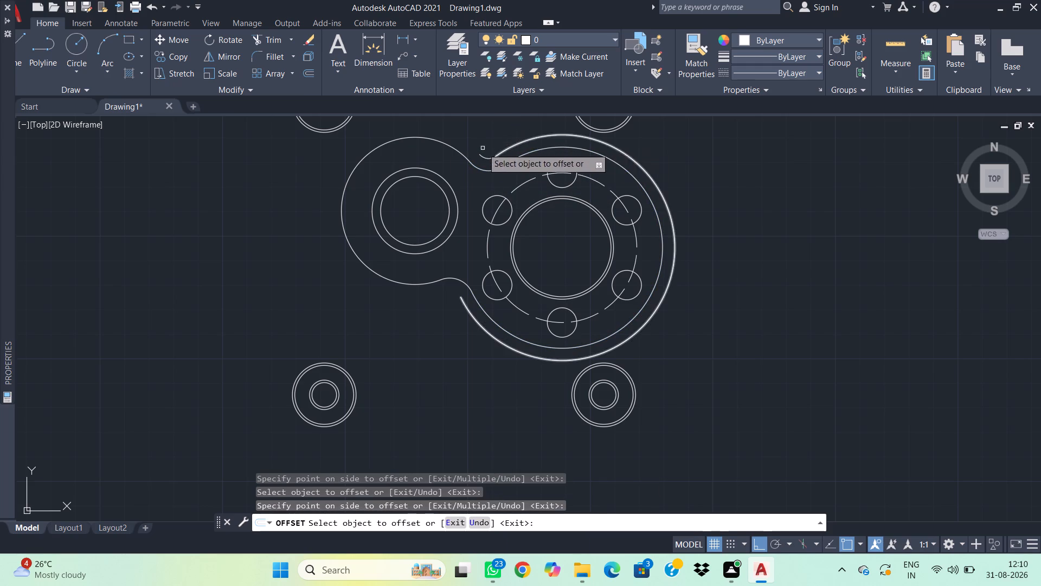
click(435, 138)
click(436, 132)
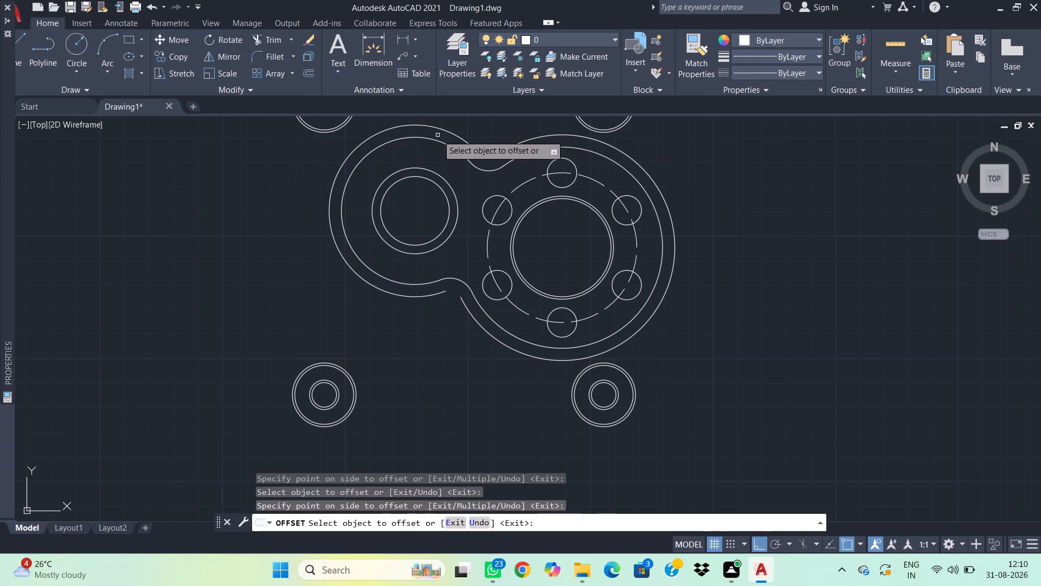
click(458, 277)
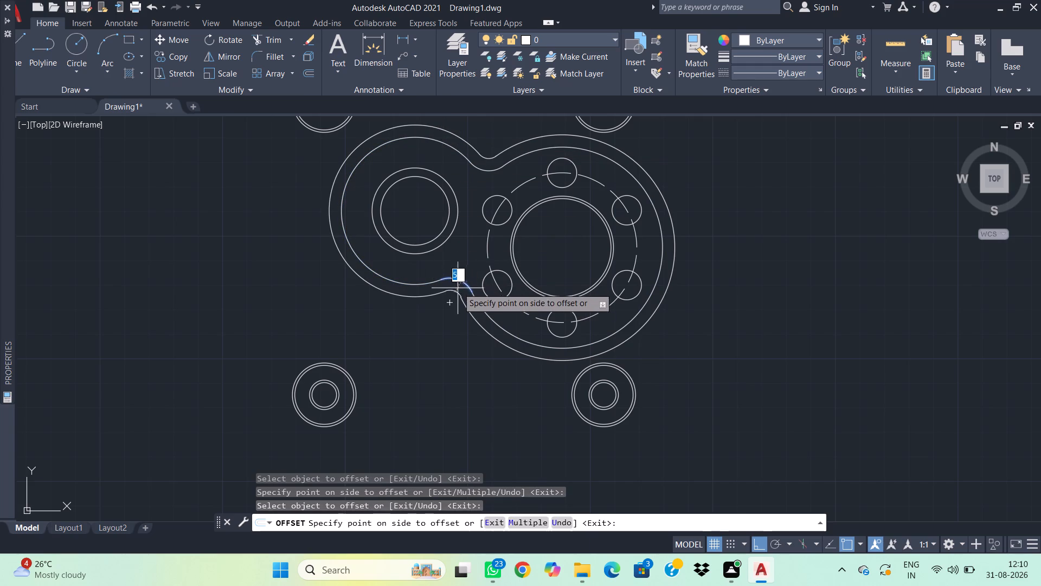
click(438, 326)
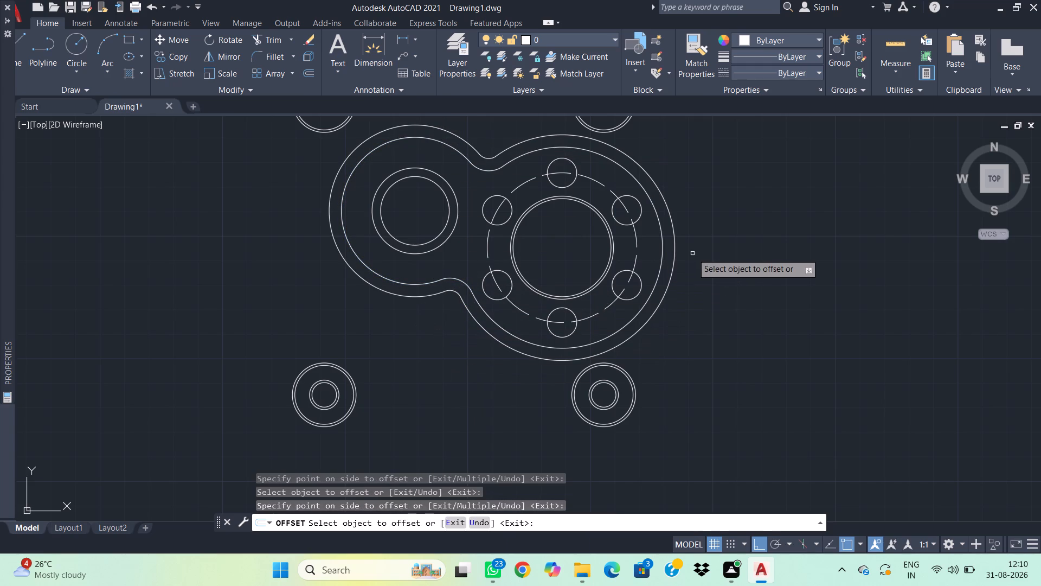
scroll(715, 267, down, 1)
middle_drag(721, 250, 732, 307)
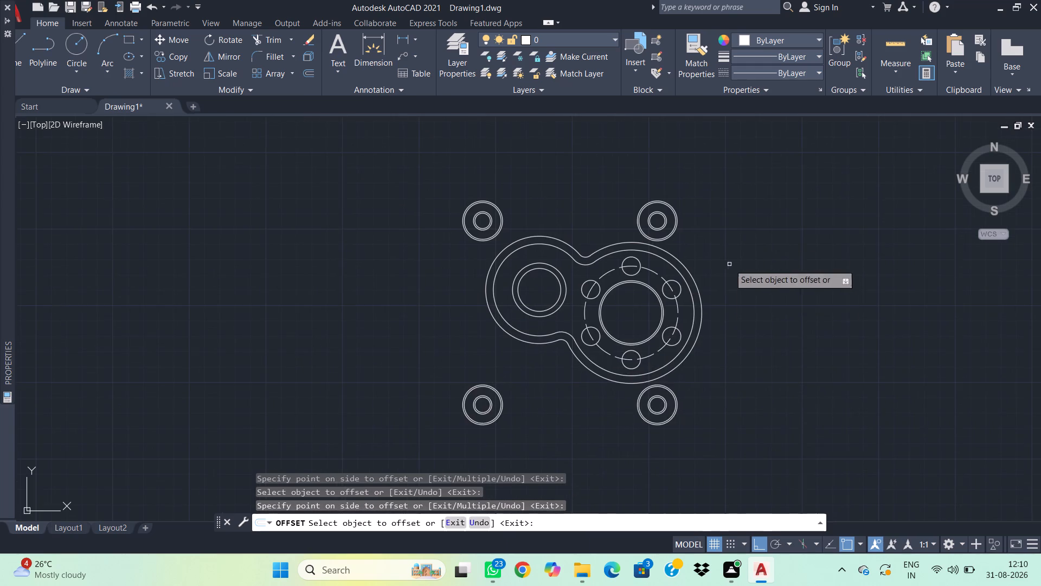
scroll(724, 232, up, 1)
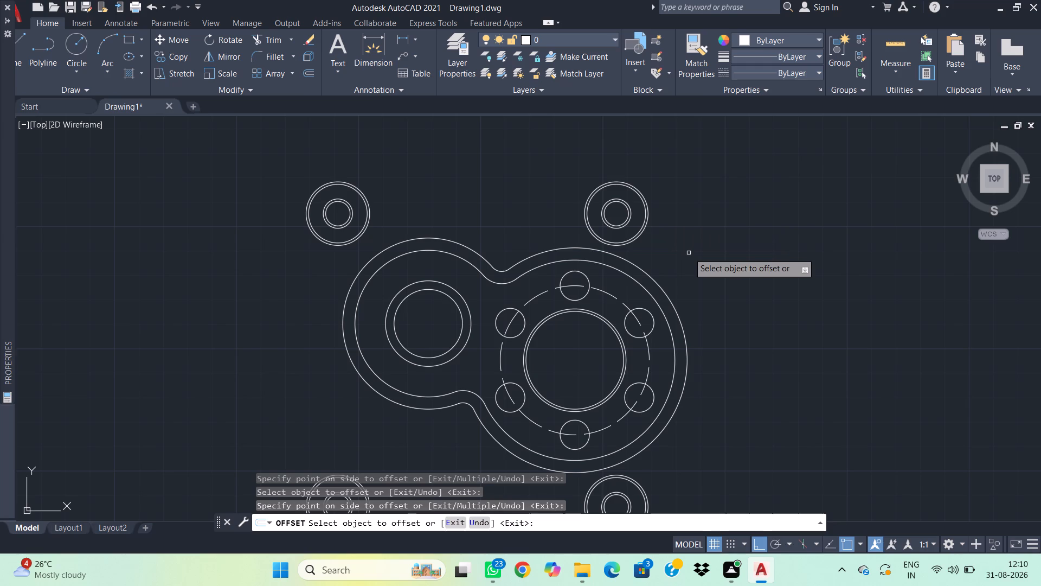
key(Escape)
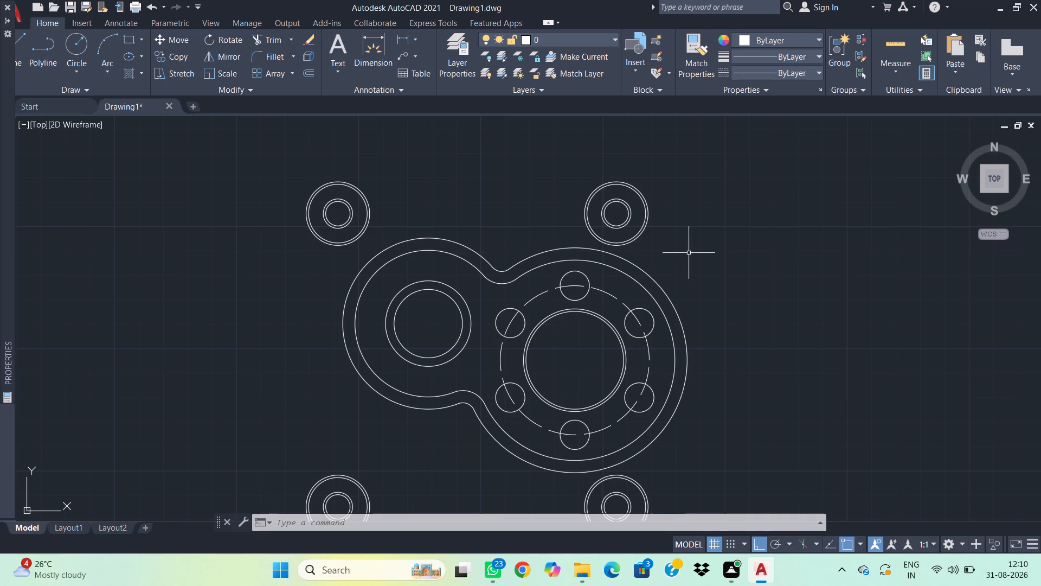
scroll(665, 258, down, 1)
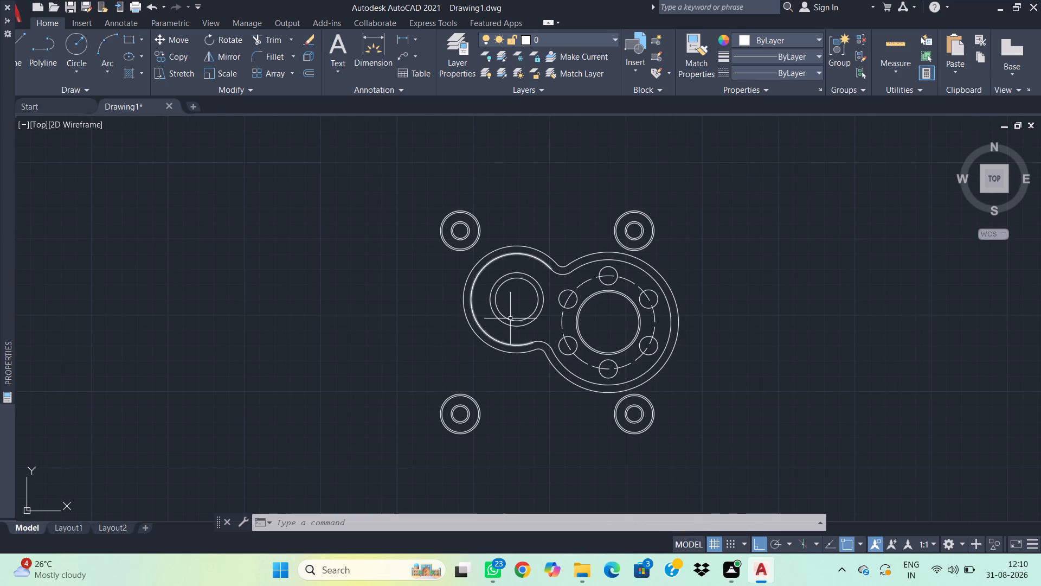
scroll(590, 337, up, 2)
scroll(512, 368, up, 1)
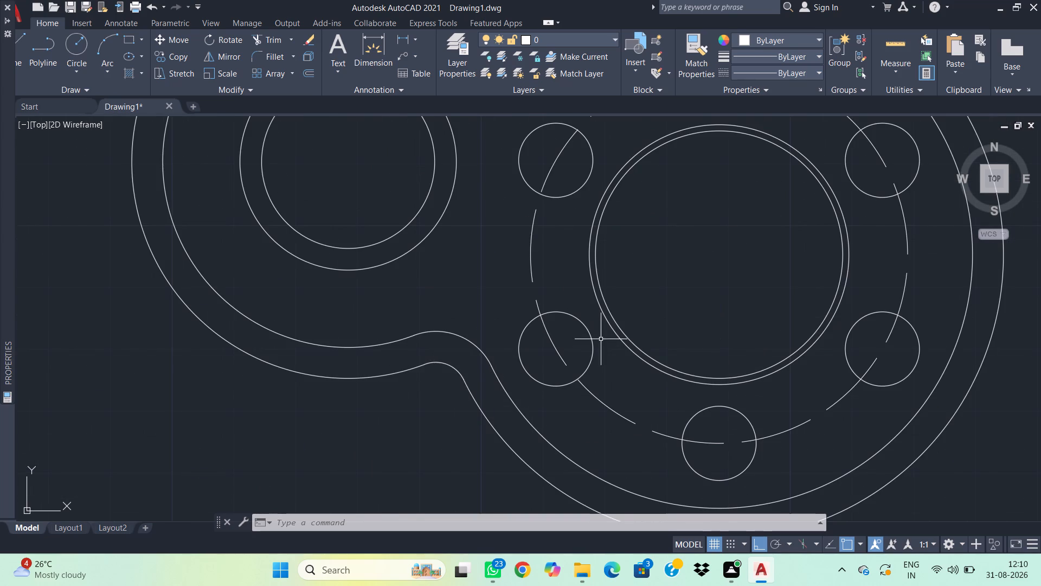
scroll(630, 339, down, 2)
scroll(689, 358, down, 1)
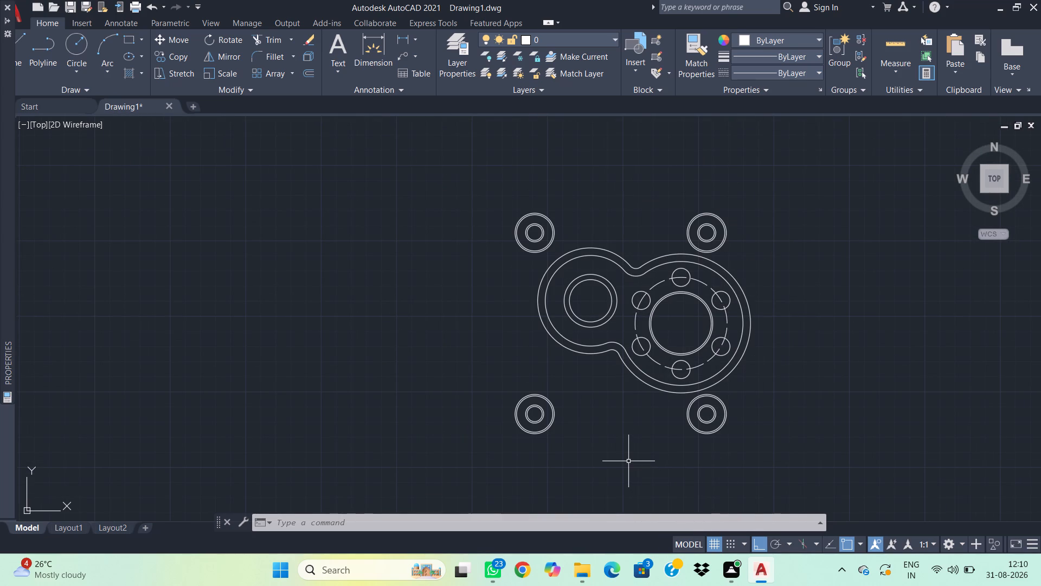
Draw a closed rectangle of four lines through the centres of the four corner circles, starting at the lower-left one.
text(;l)
key(space)
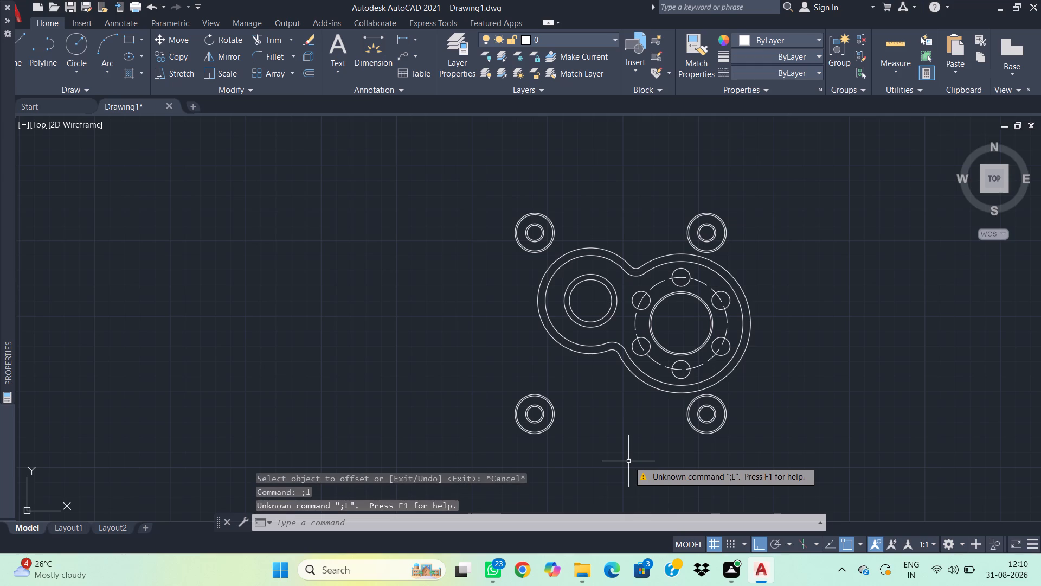
key(grave)
key(Escape)
text(;)
key(space)
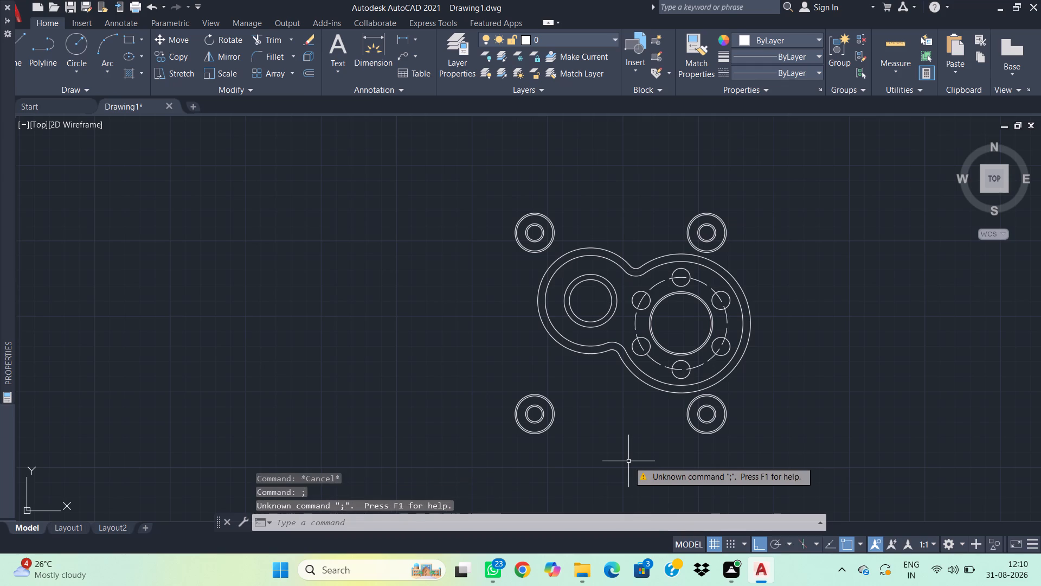
key(Escape)
key(Escape)
text(l)
key(space)
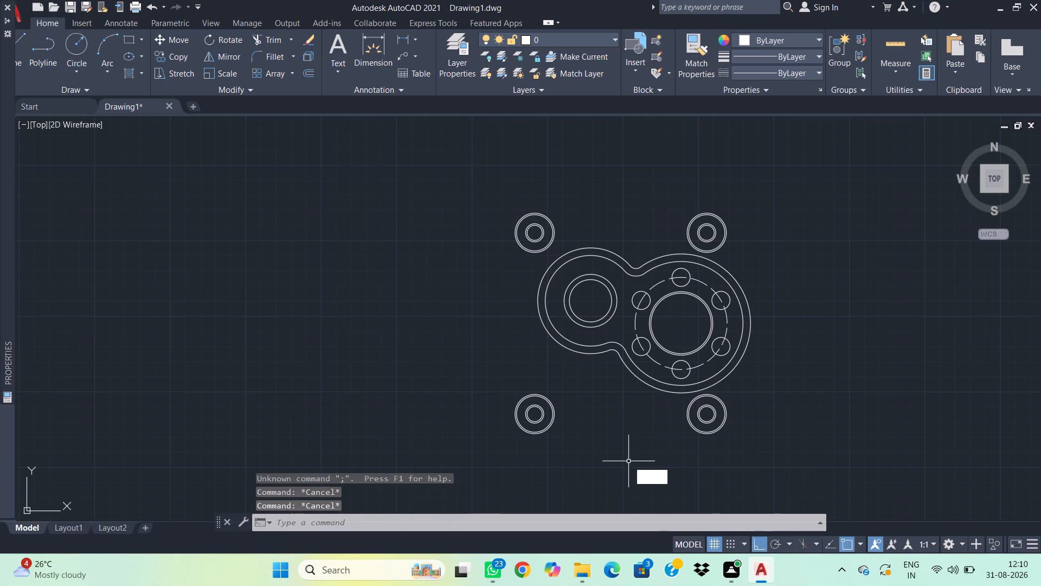
click(532, 412)
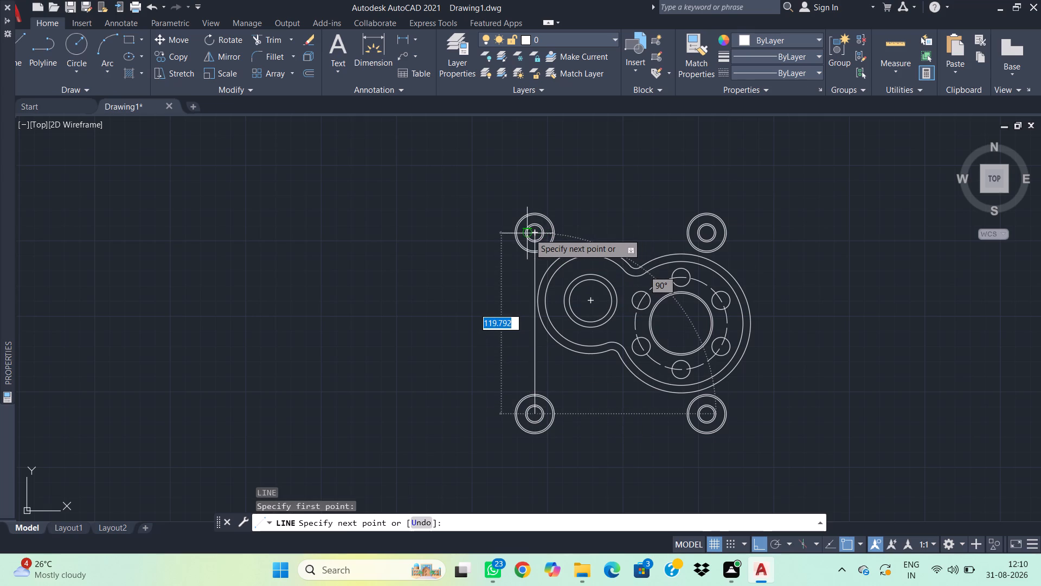
click(536, 233)
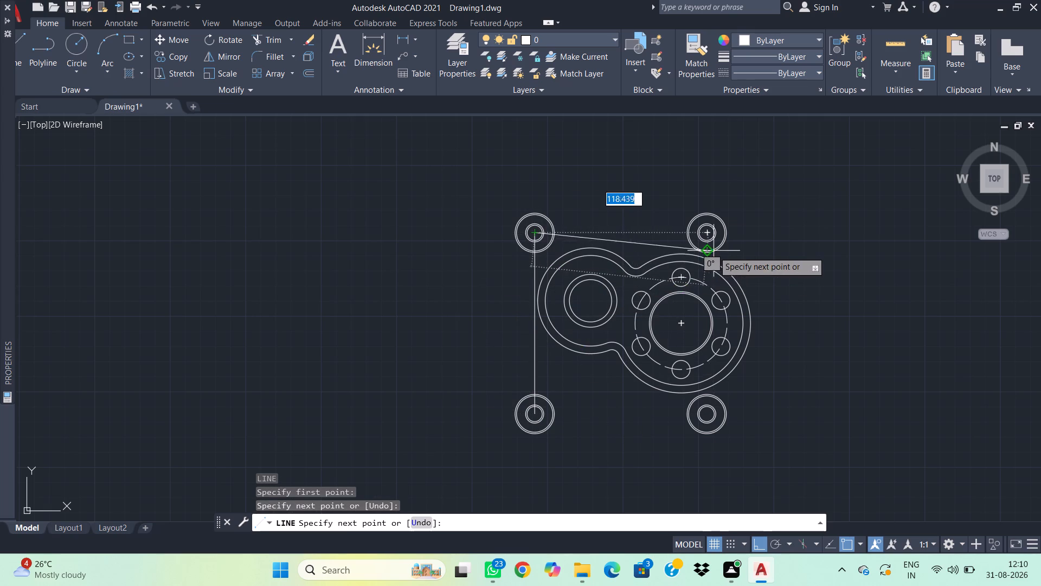
click(706, 230)
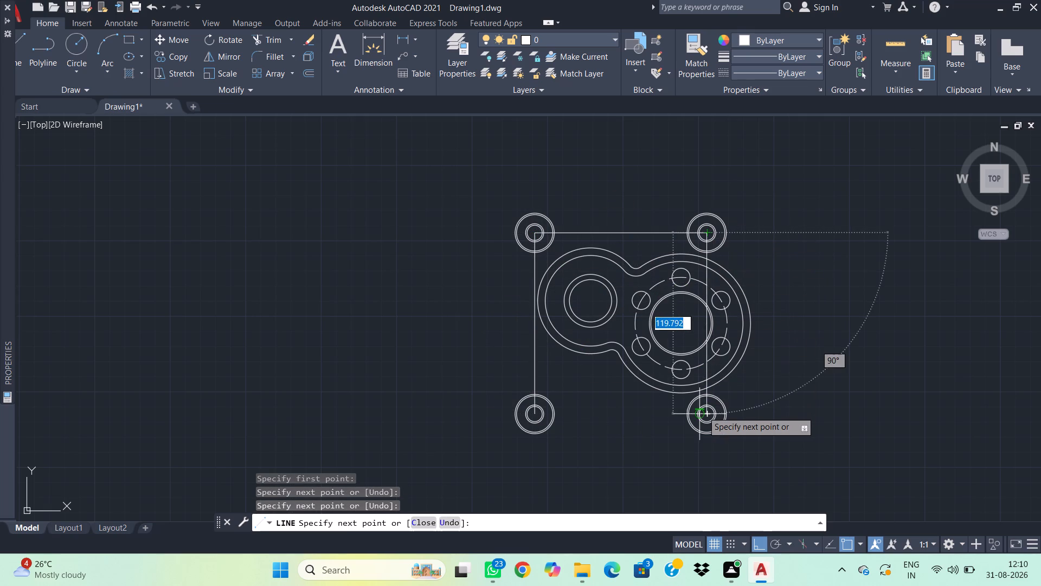
click(706, 412)
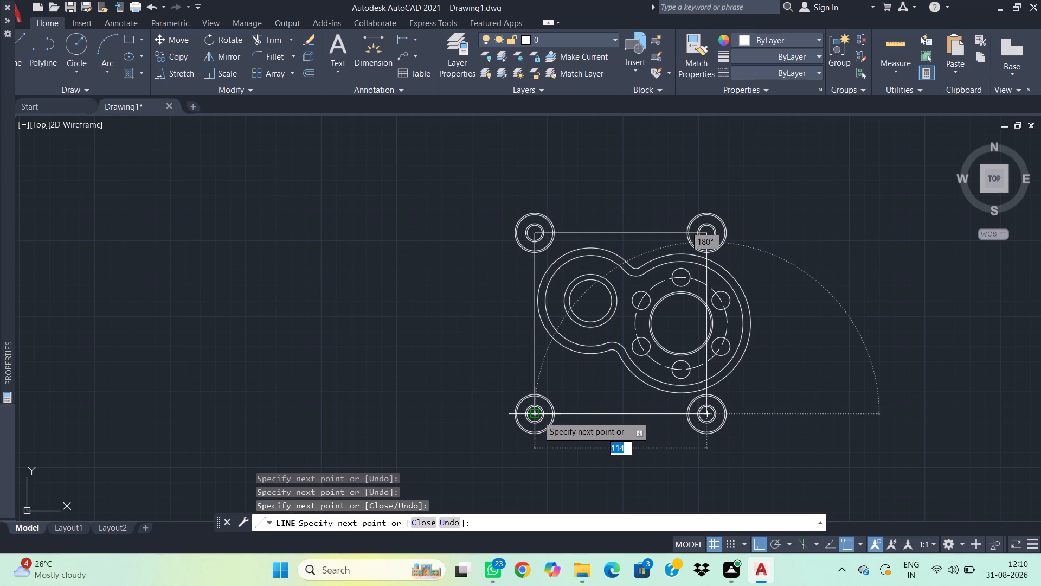
click(538, 416)
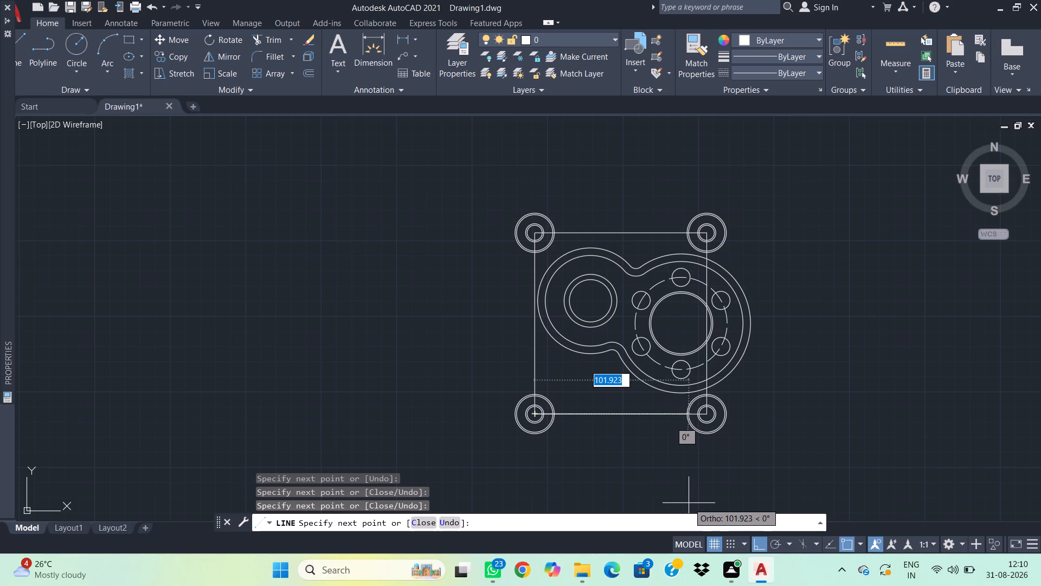
key(Escape)
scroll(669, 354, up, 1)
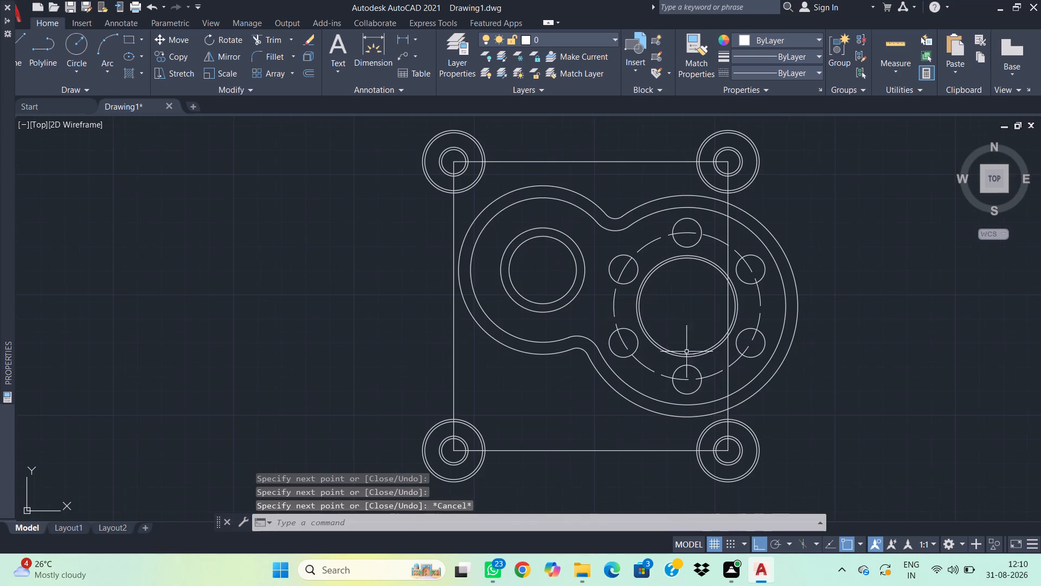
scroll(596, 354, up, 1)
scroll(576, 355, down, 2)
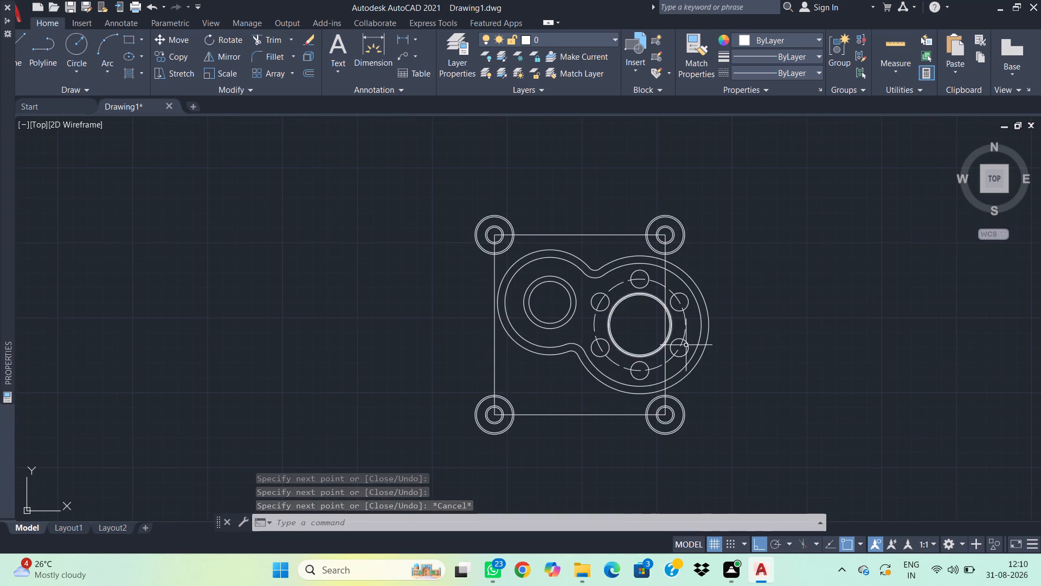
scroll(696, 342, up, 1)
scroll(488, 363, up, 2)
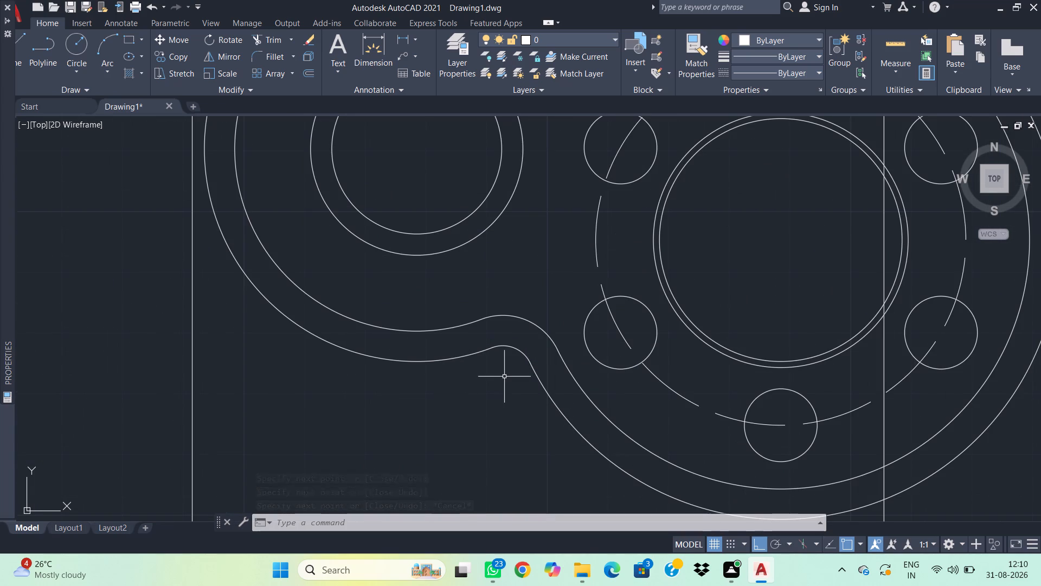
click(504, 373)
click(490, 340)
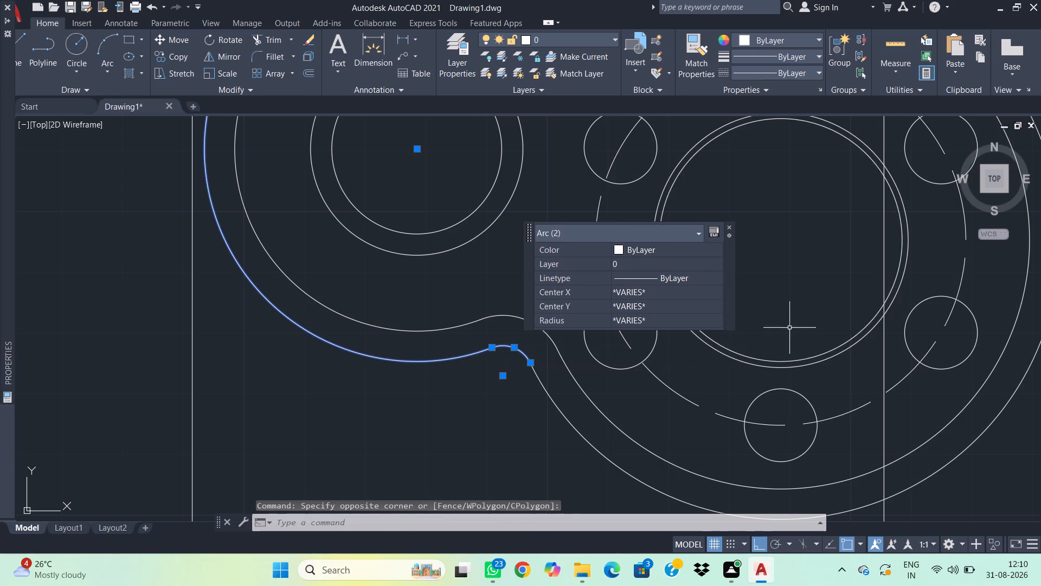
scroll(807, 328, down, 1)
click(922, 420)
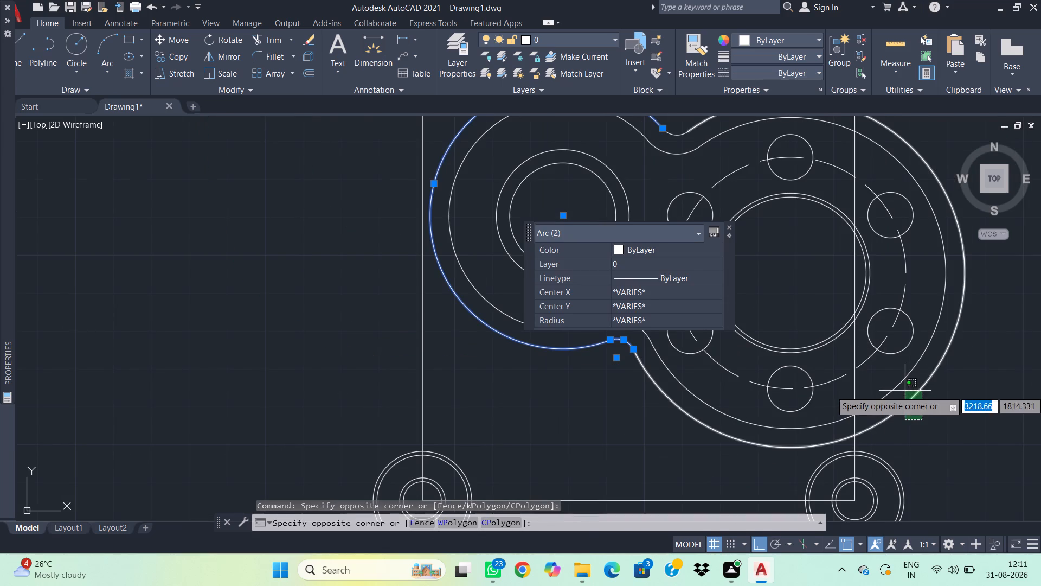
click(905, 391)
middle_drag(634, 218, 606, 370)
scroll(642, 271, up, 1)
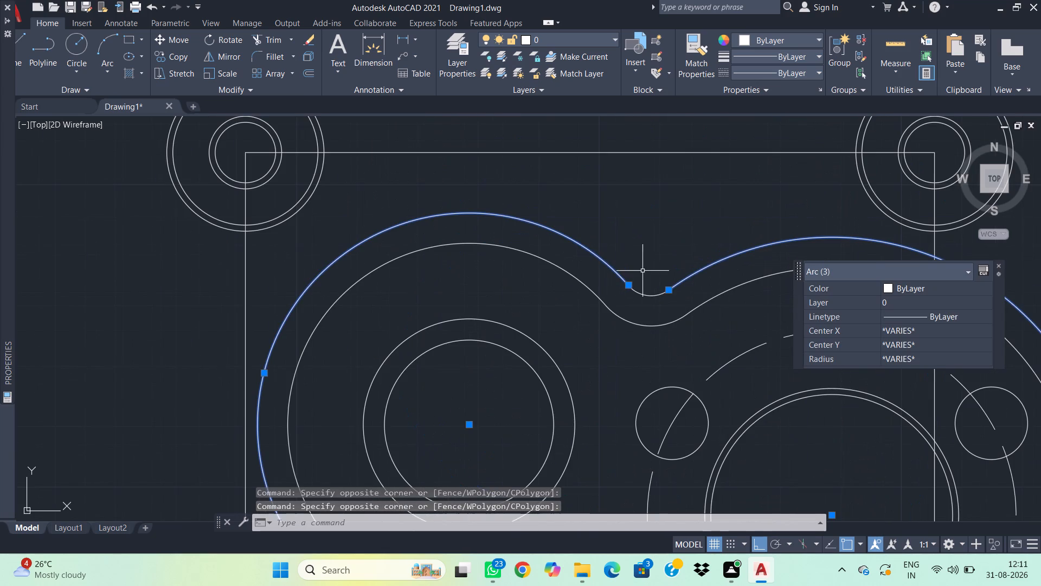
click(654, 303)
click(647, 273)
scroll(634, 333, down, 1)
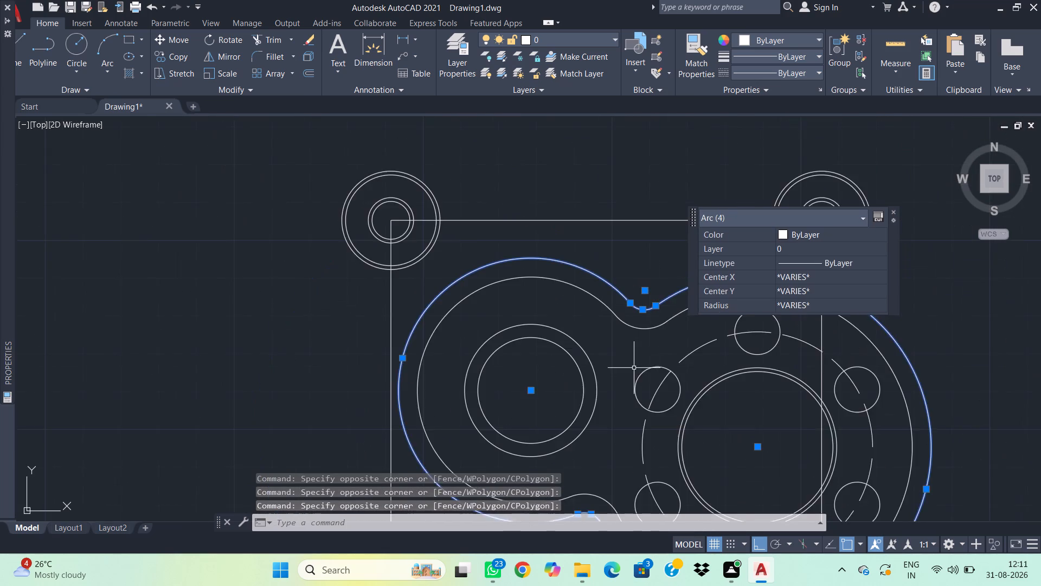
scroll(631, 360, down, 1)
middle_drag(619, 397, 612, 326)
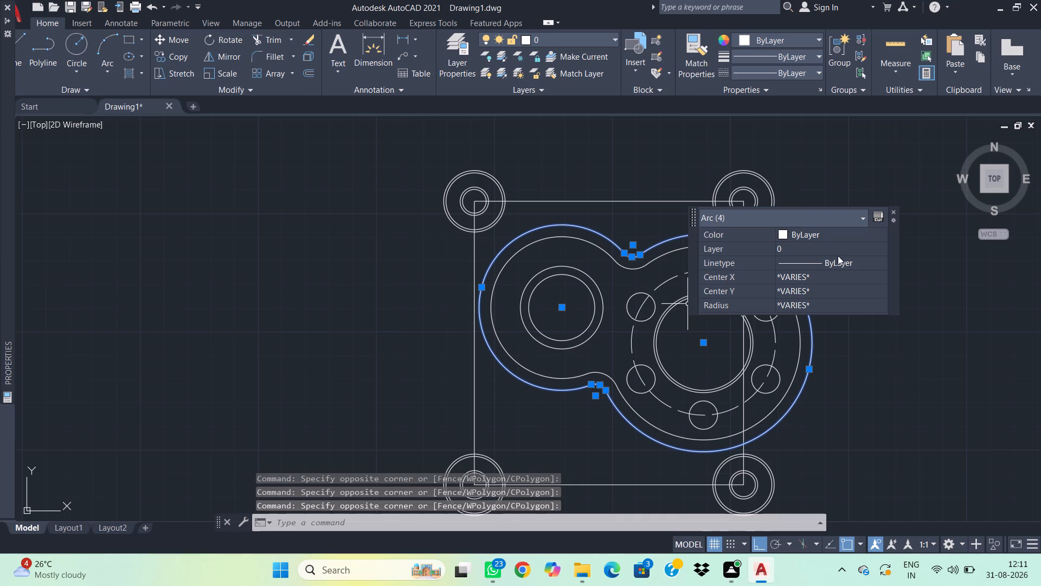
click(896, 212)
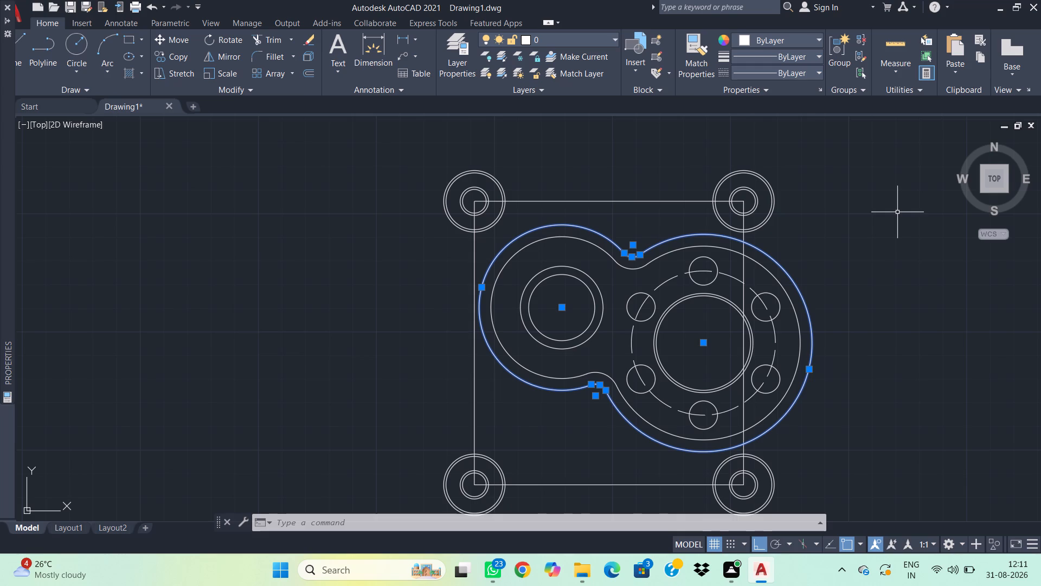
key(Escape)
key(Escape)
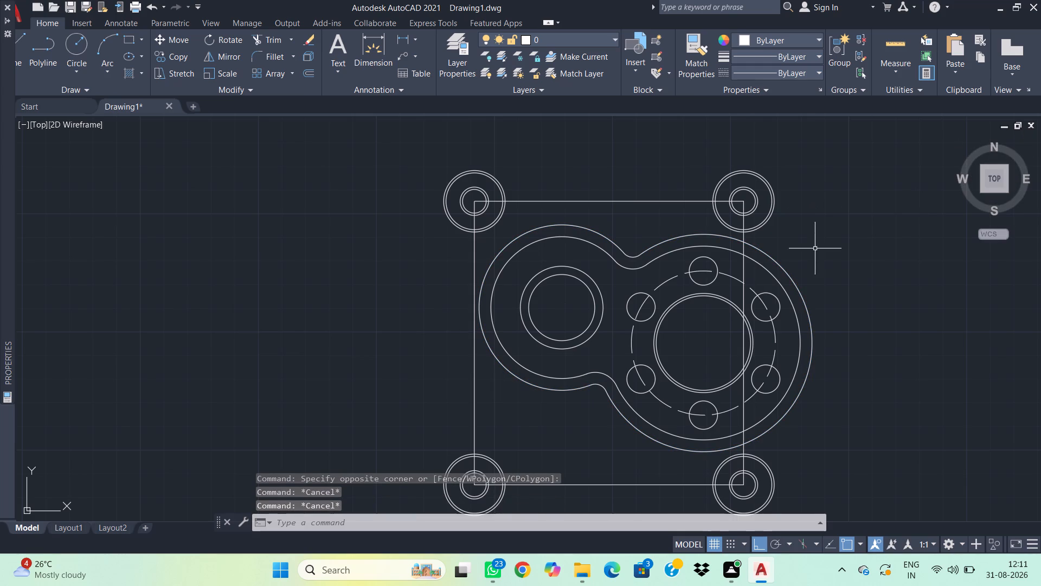
Draw an outward-bulging Start, End, Radius arc of radius 100 from the upper-left corner circle's left quadrant to the lower-left circle's left quadrant.
click(117, 69)
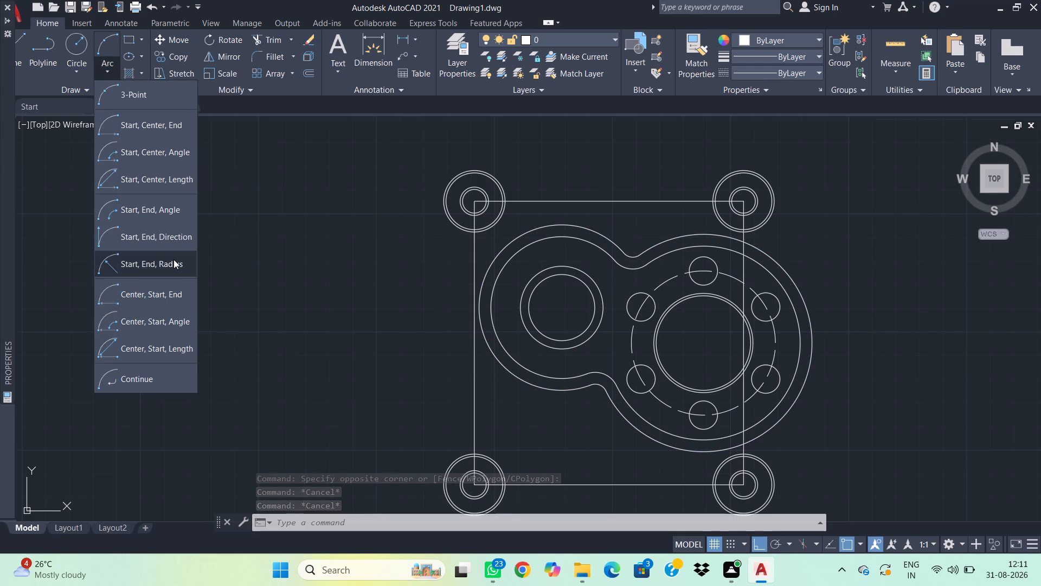
click(173, 260)
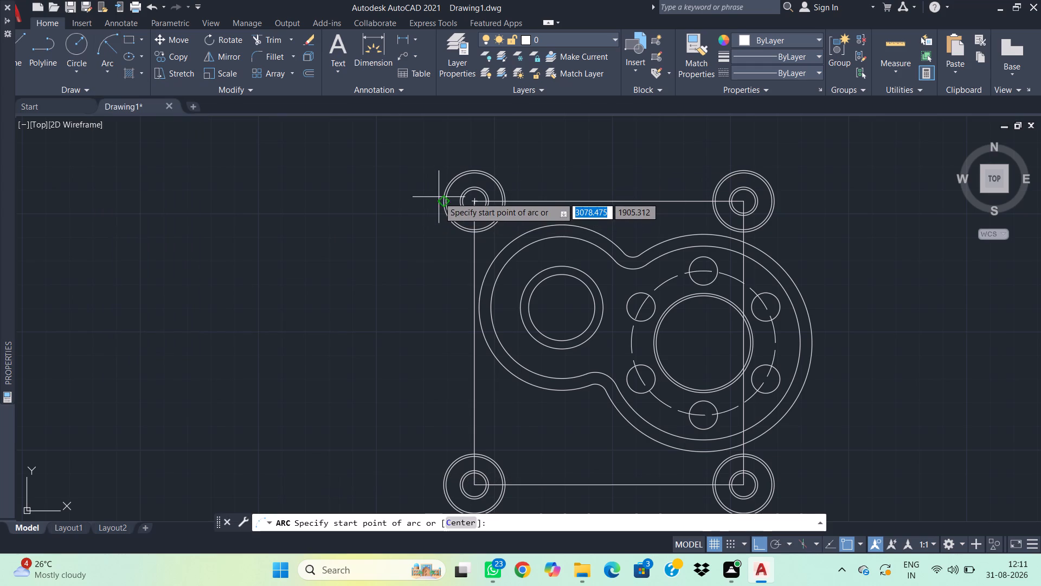
click(443, 200)
middle_drag(434, 301, 457, 230)
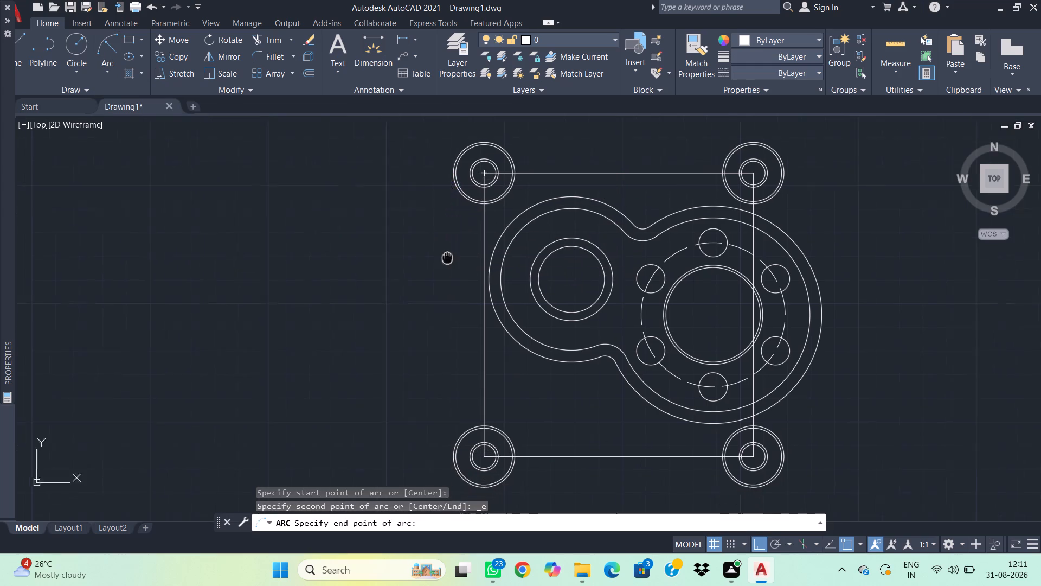
middle_drag(457, 230, 499, 56)
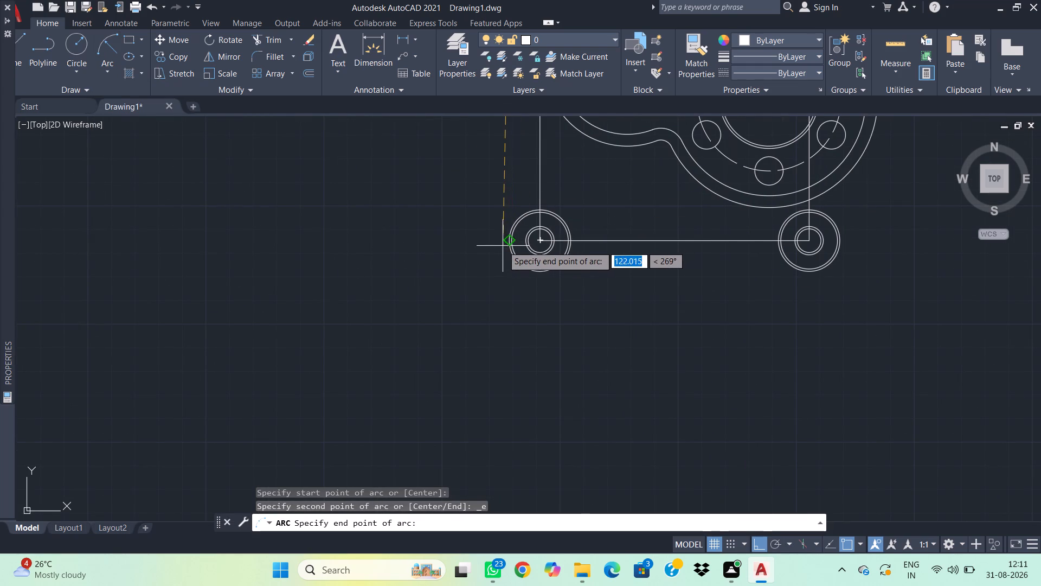
click(507, 240)
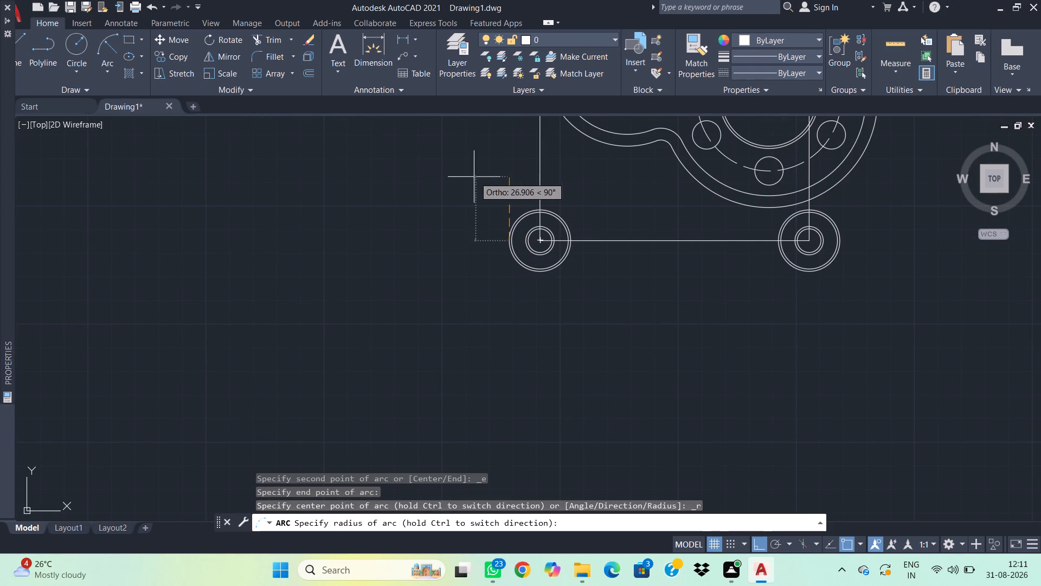
text(100)
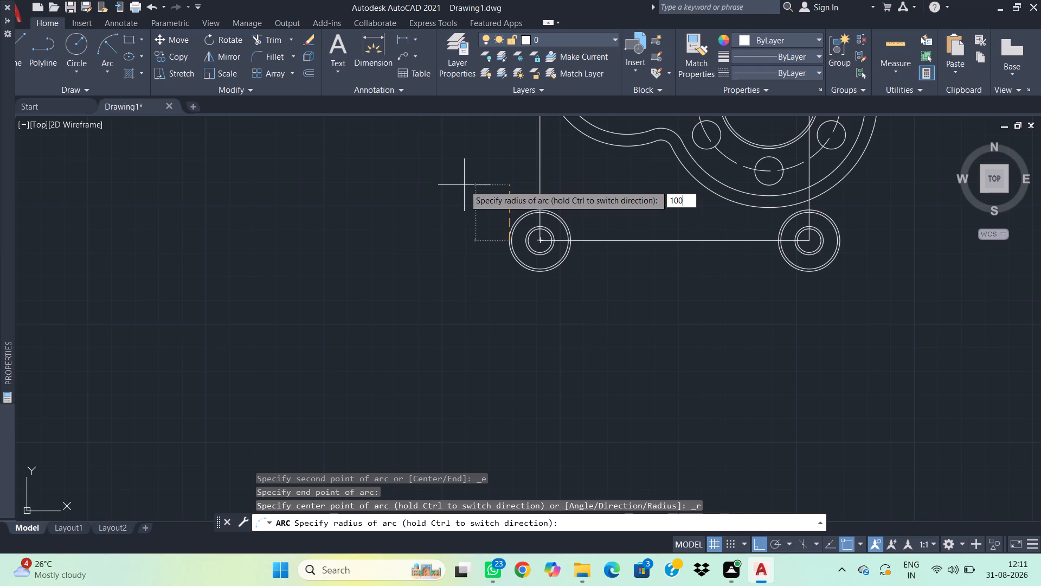
key(Return)
Delete the four construction lines of the rectangle joining the corner circle centres.
scroll(509, 232, down, 1)
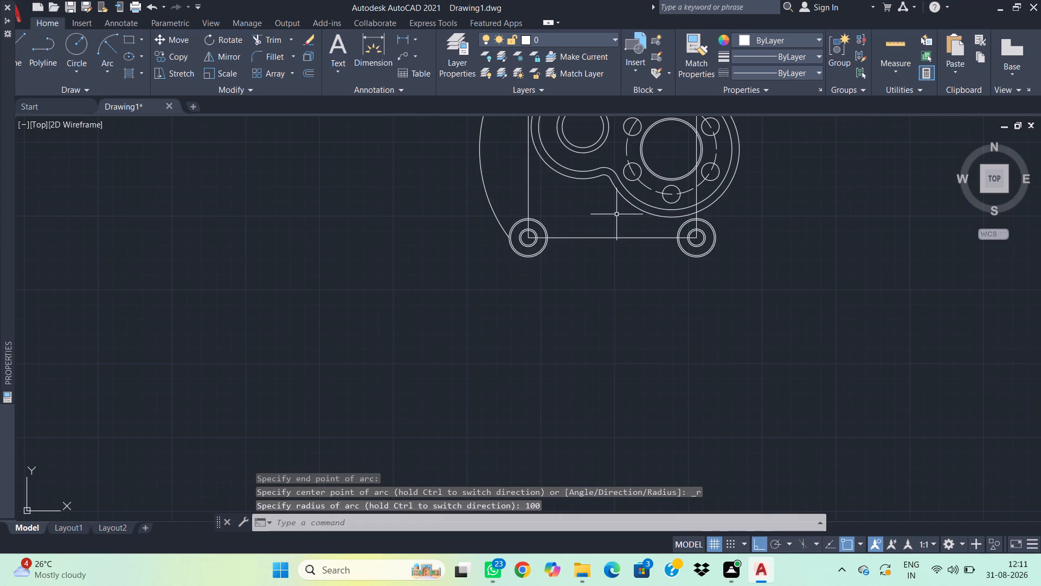
middle_drag(618, 214, 506, 383)
click(444, 368)
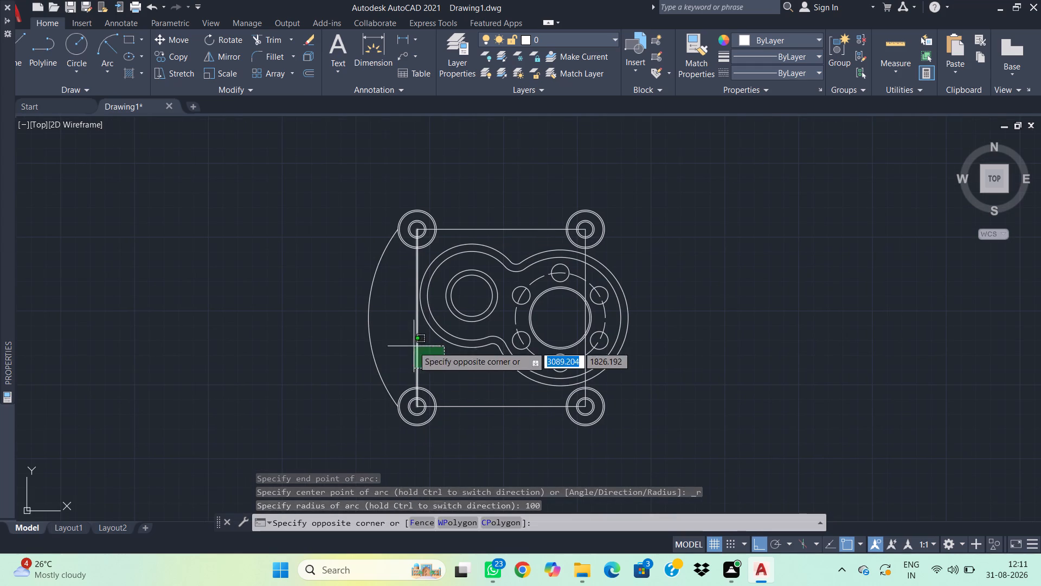
click(407, 345)
middle_drag(514, 399, 524, 263)
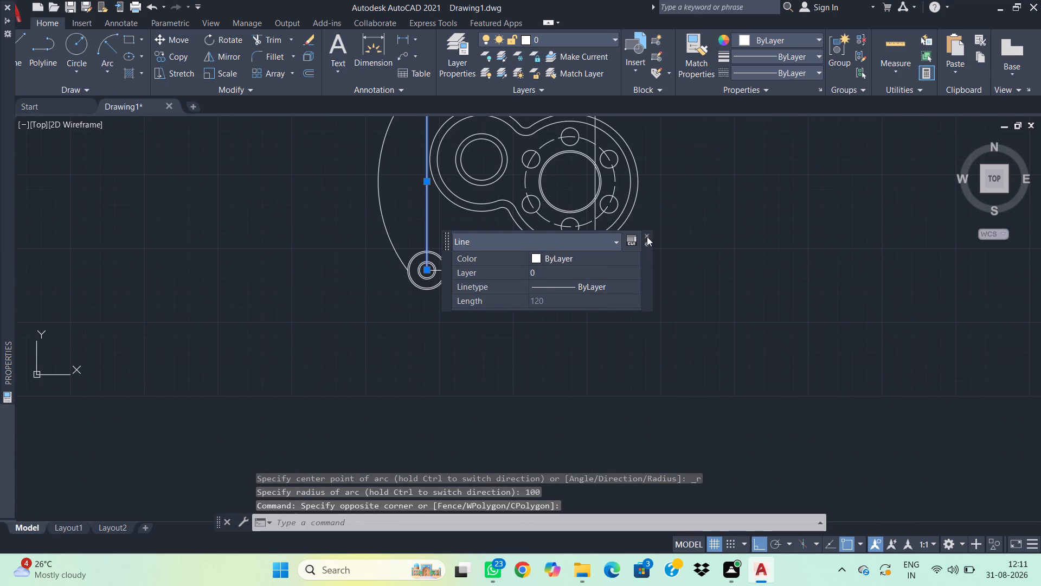
click(647, 234)
scroll(548, 265, up, 1)
click(545, 353)
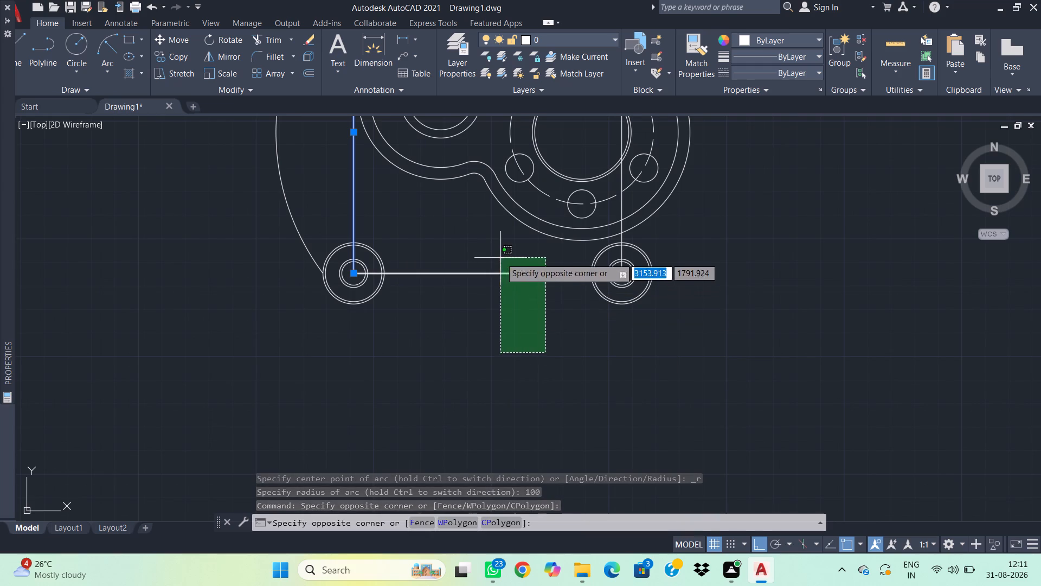
click(500, 258)
middle_drag(637, 252, 654, 506)
click(663, 286)
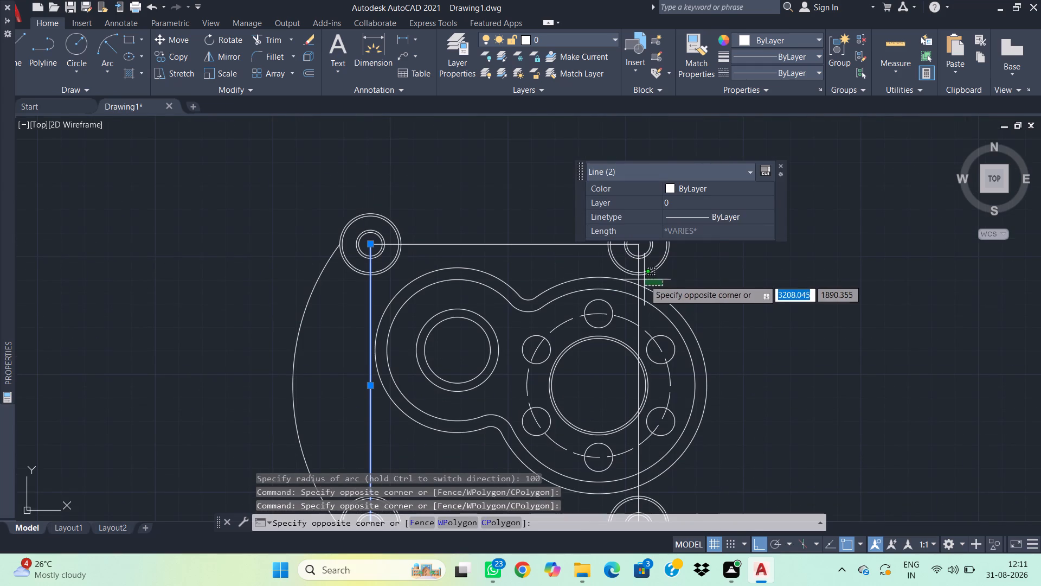
key(grave)
key(Escape)
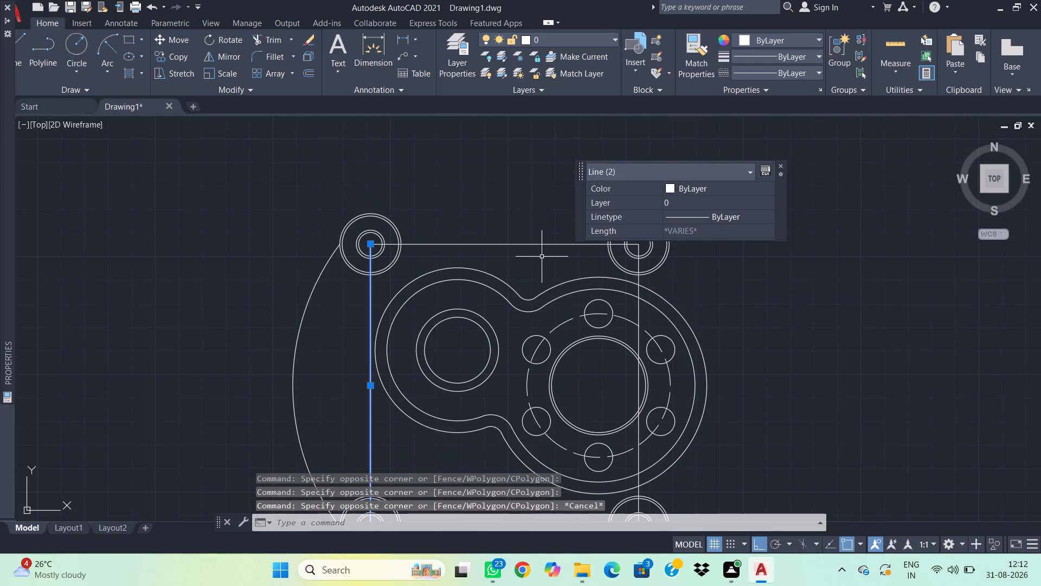
drag(545, 261, 537, 249)
click(520, 219)
click(637, 393)
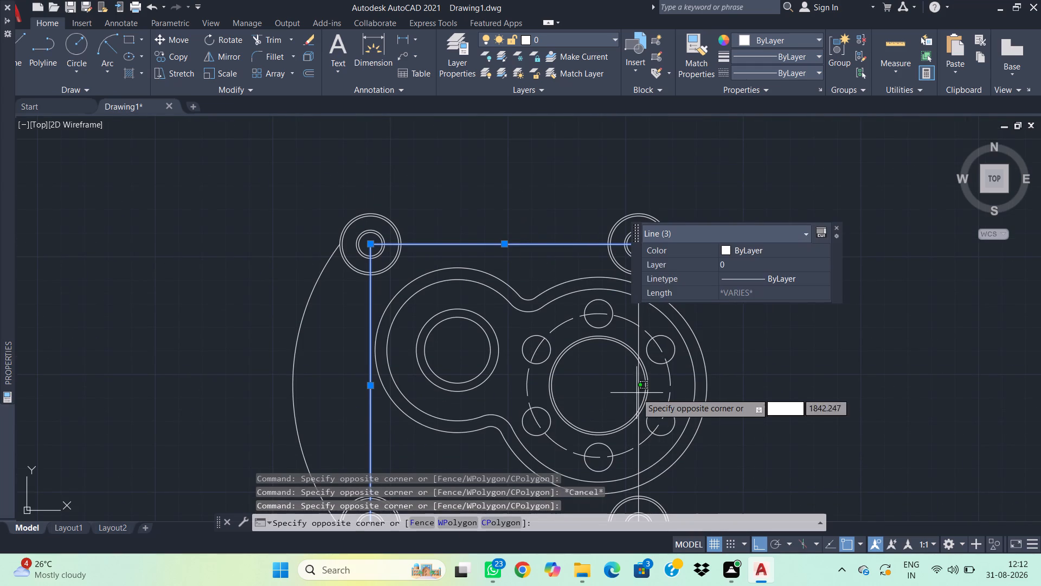
click(640, 372)
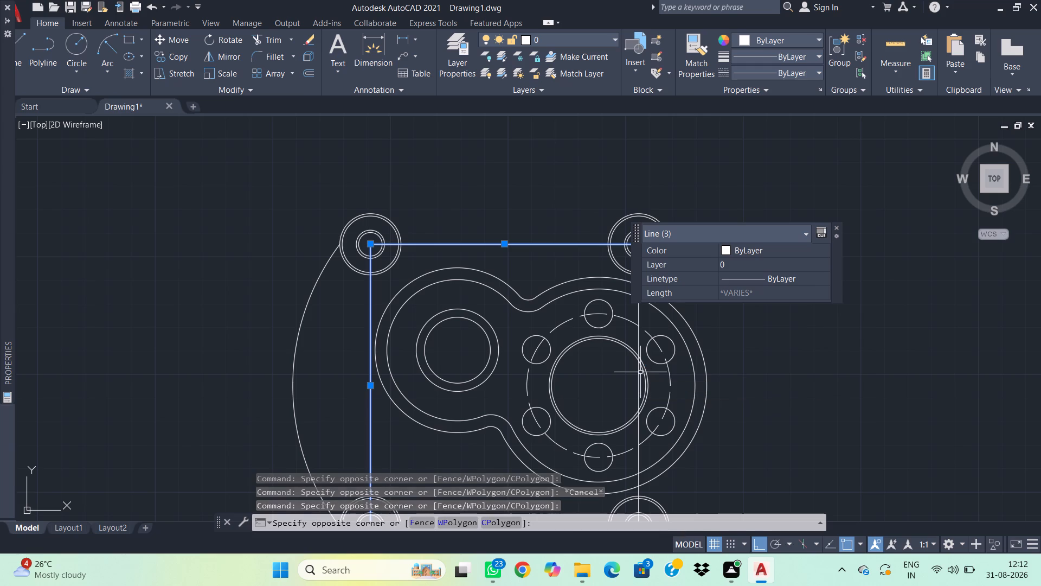
click(639, 386)
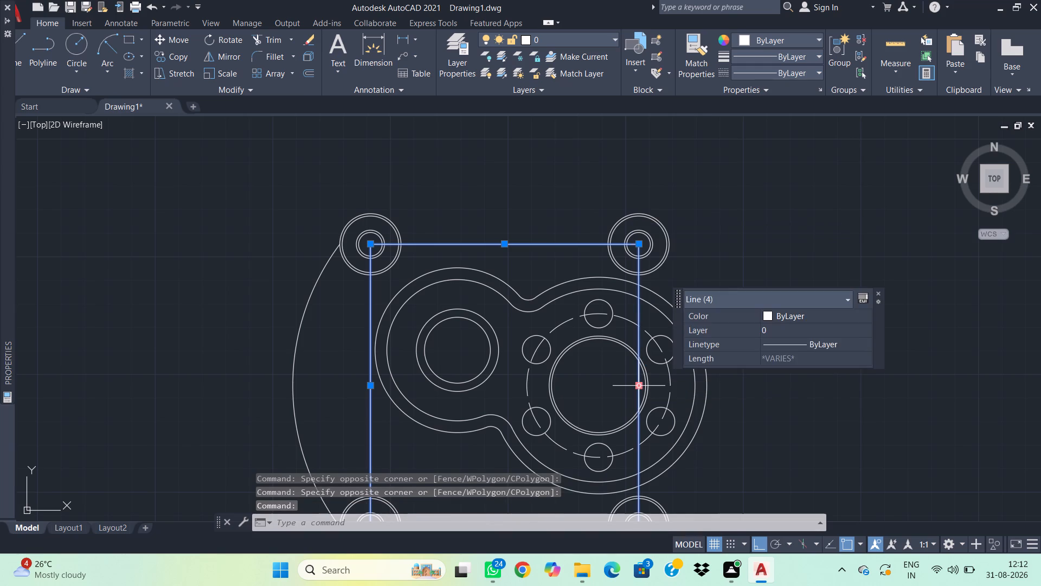
key(Delete)
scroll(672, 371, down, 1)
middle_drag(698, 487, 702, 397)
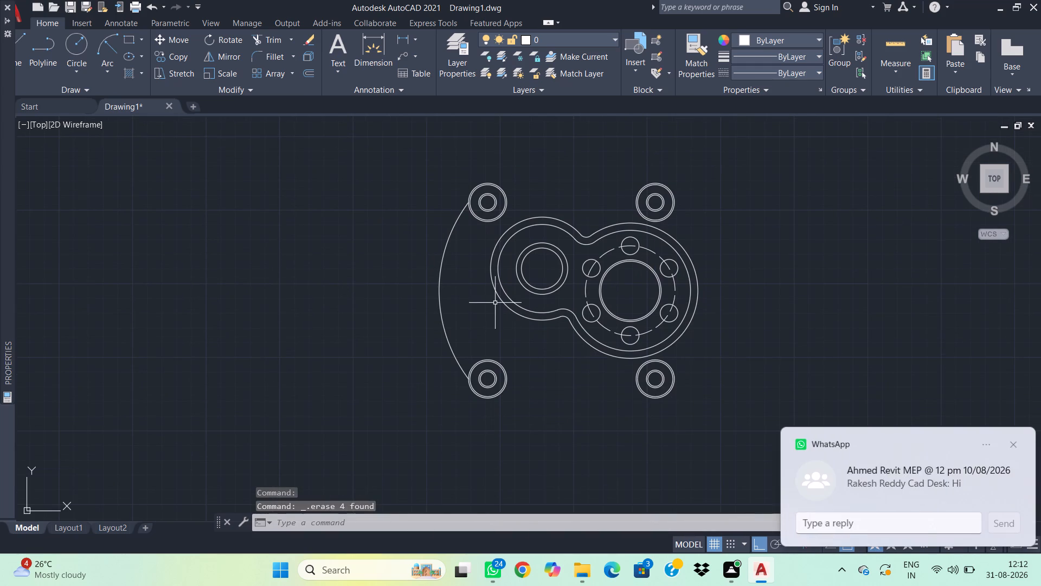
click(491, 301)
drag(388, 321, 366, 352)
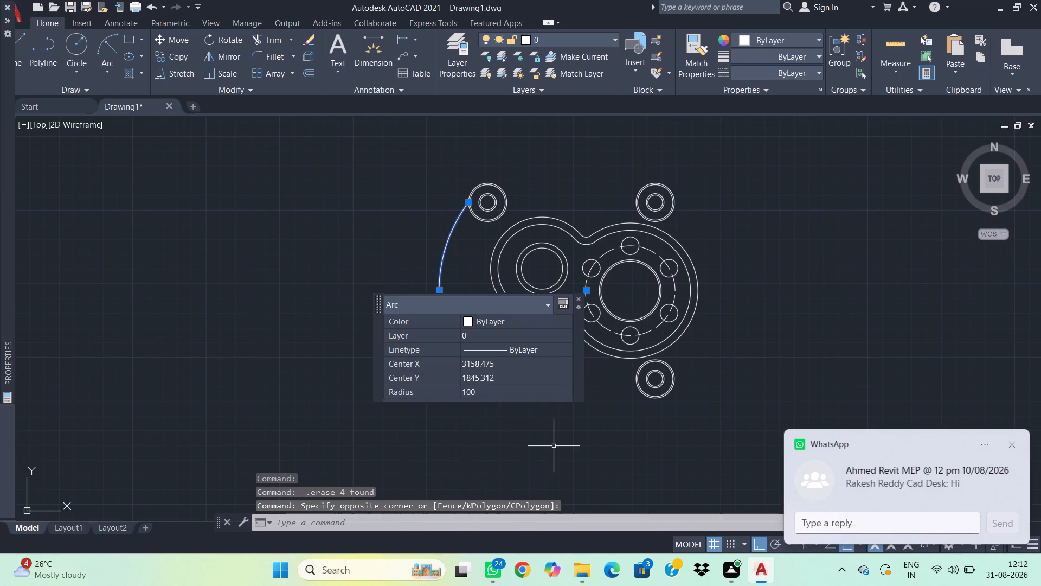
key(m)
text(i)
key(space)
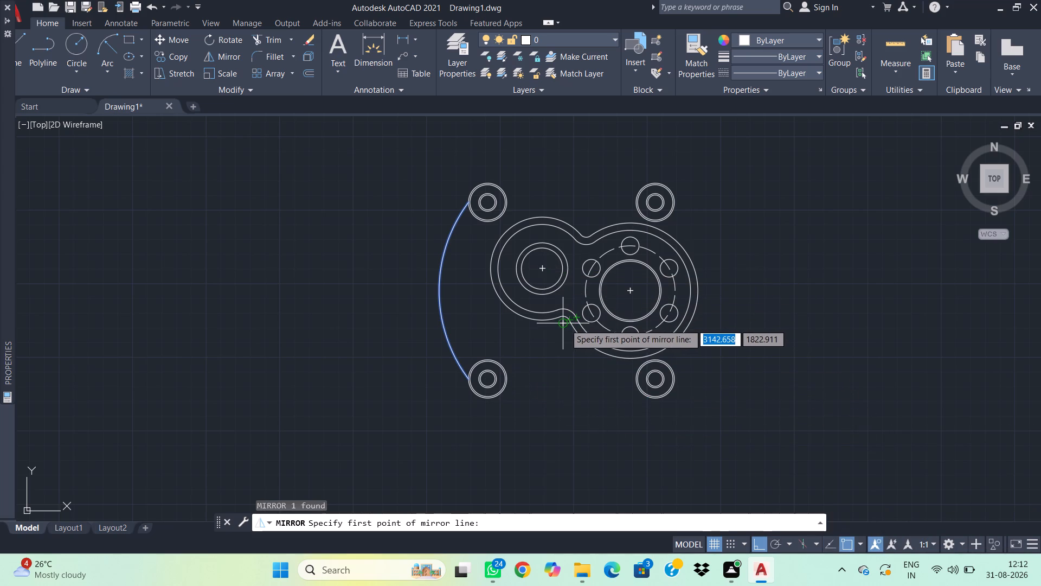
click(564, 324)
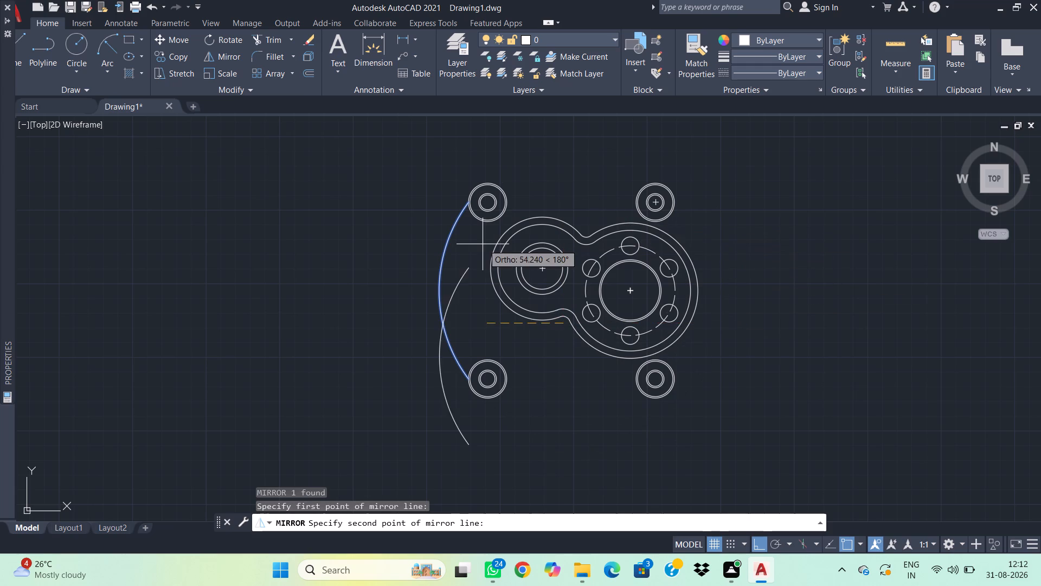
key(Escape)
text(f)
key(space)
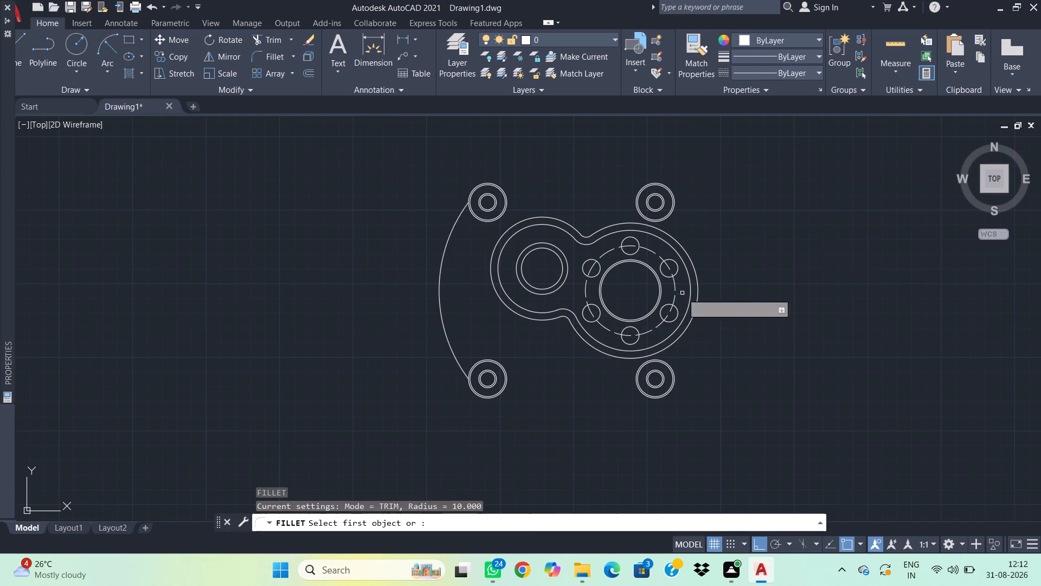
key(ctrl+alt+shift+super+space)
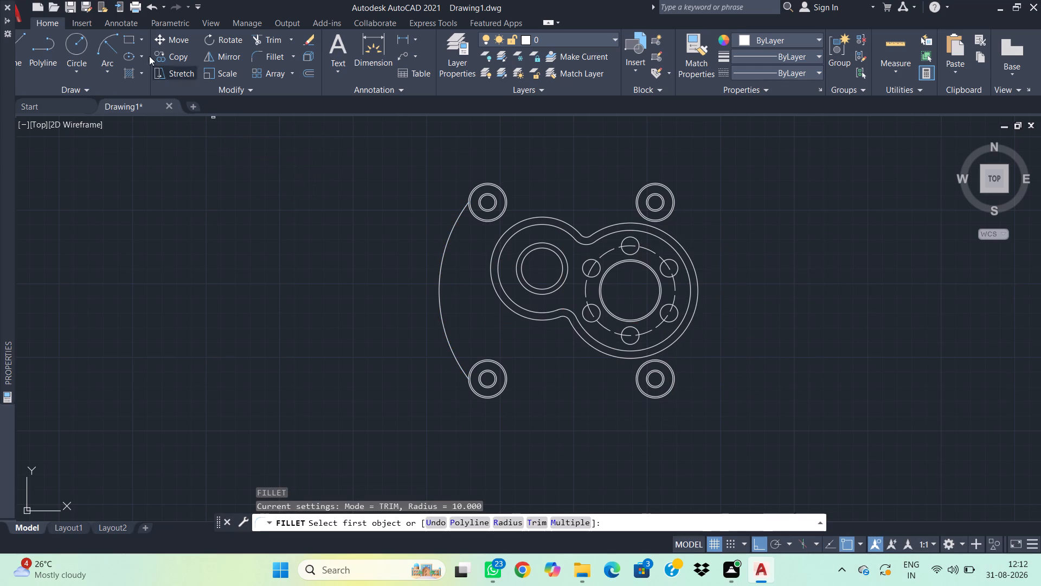
Draw an outward-bulging Start, End, Radius arc of radius 100 from the lower-right corner circle's right quadrant to the upper-right circle's right quadrant.
click(114, 40)
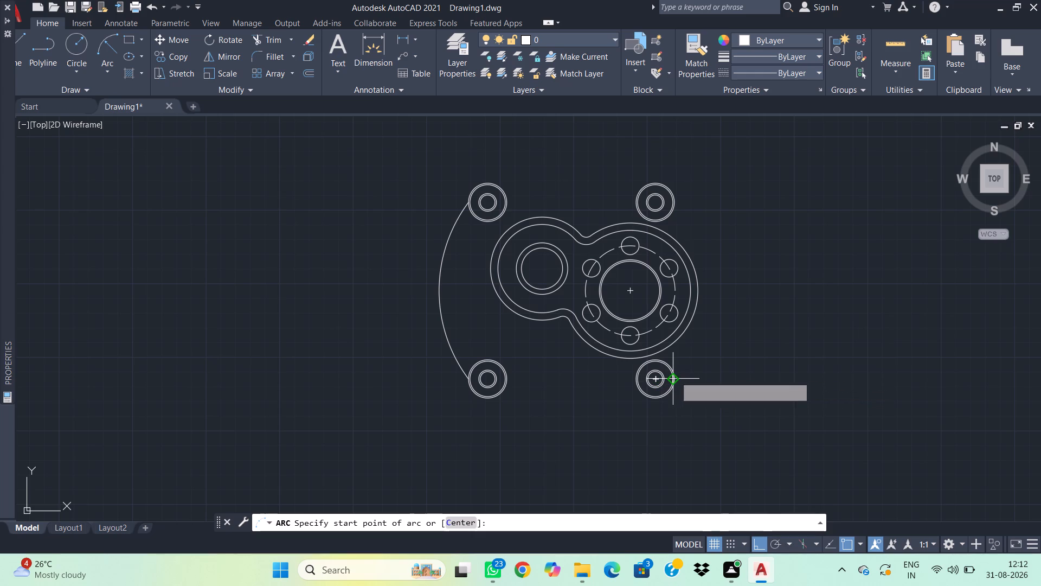
click(675, 377)
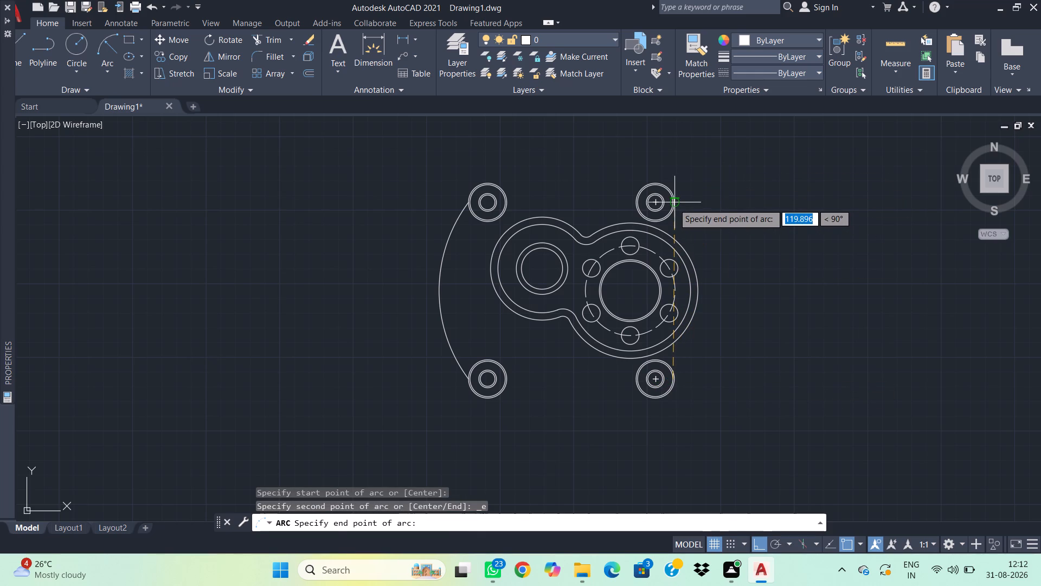
scroll(674, 205, up, 1)
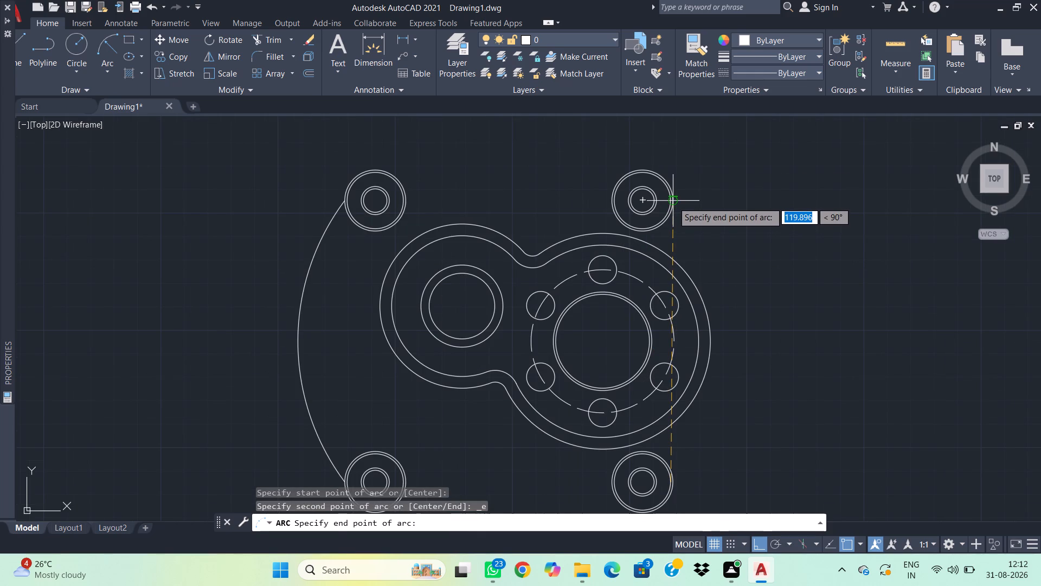
click(673, 202)
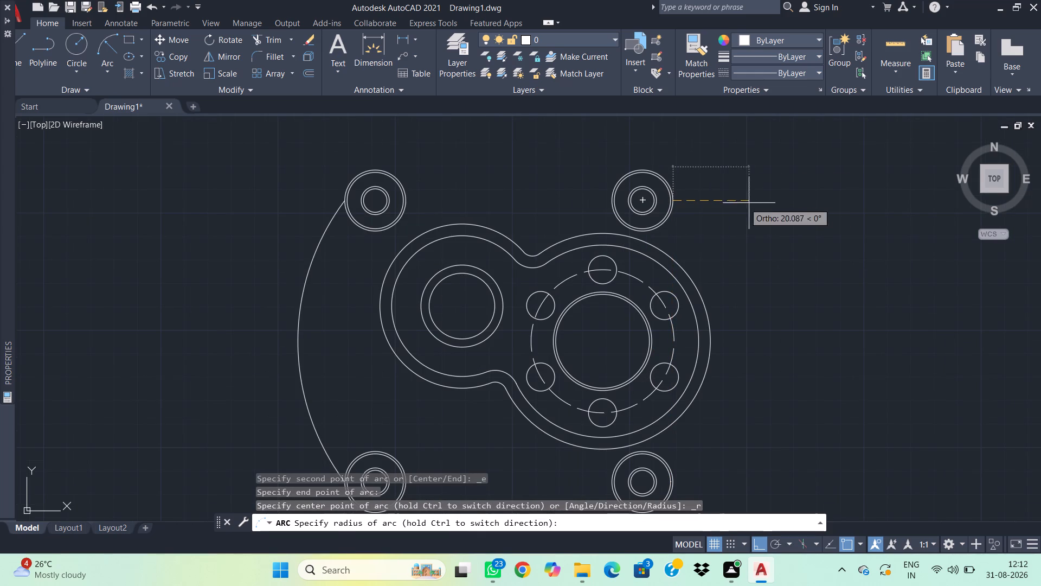
text(100)
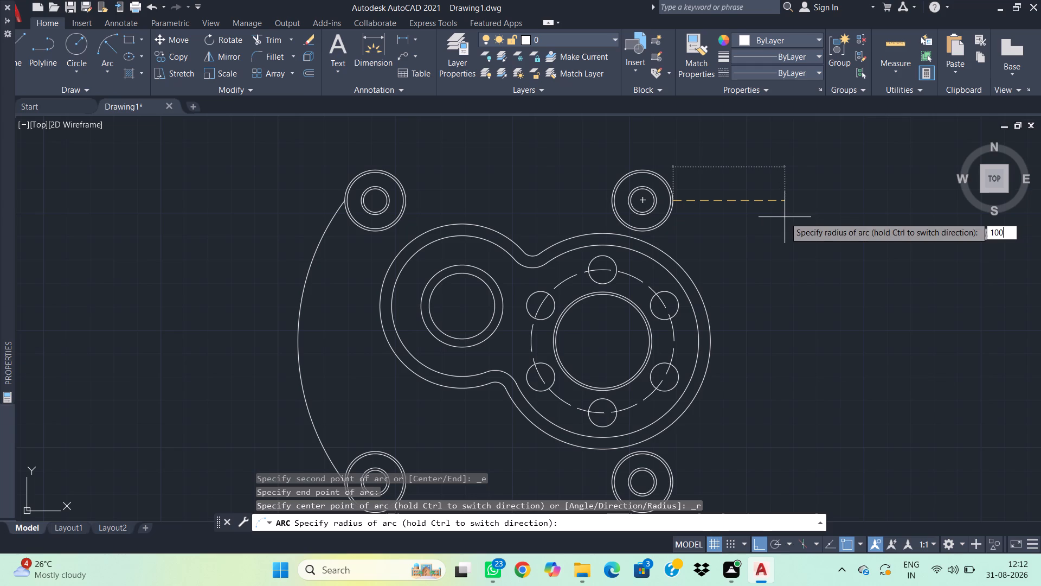
key(Return)
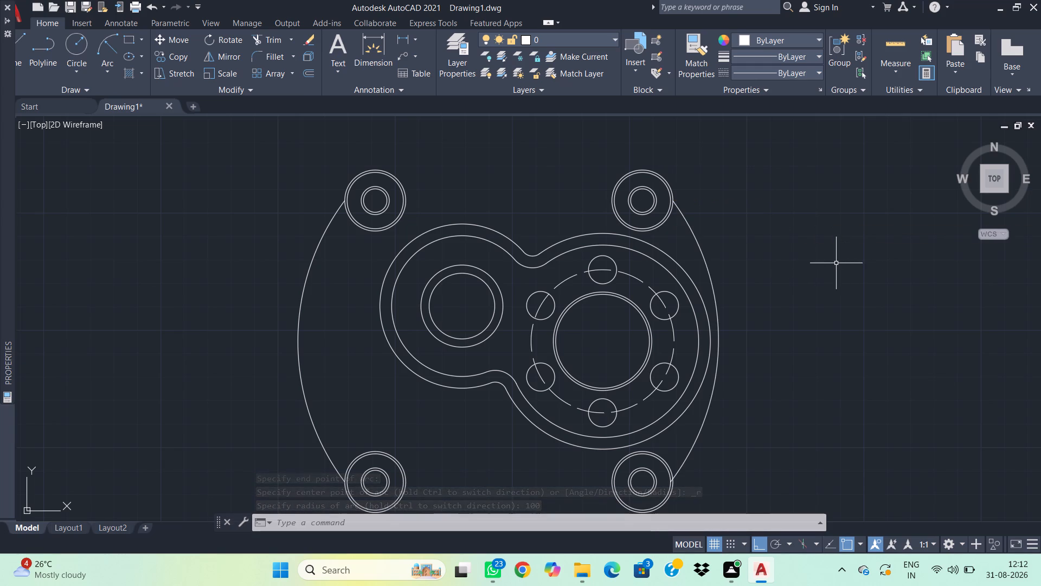
key(Escape)
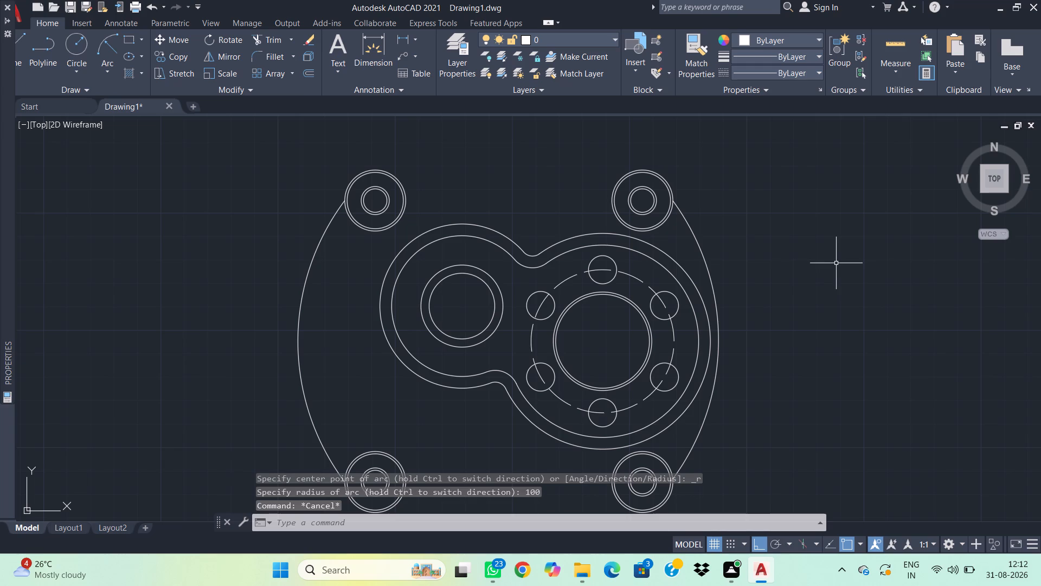
Draw two horizontal lines, one joining the centres of the upper two corner circles and one joining the lower two.
scroll(635, 284, up, 1)
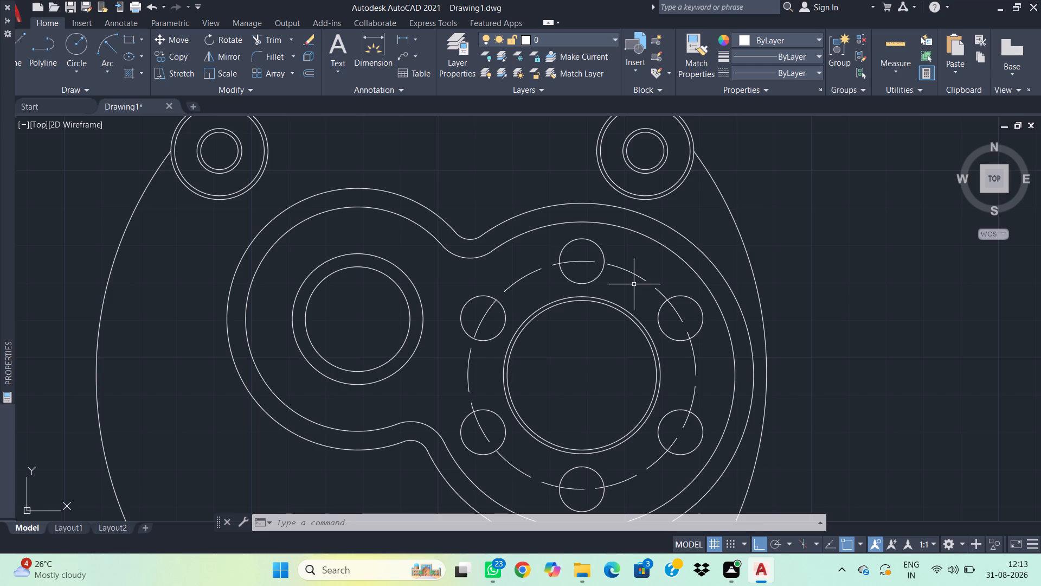
text(l)
key(space)
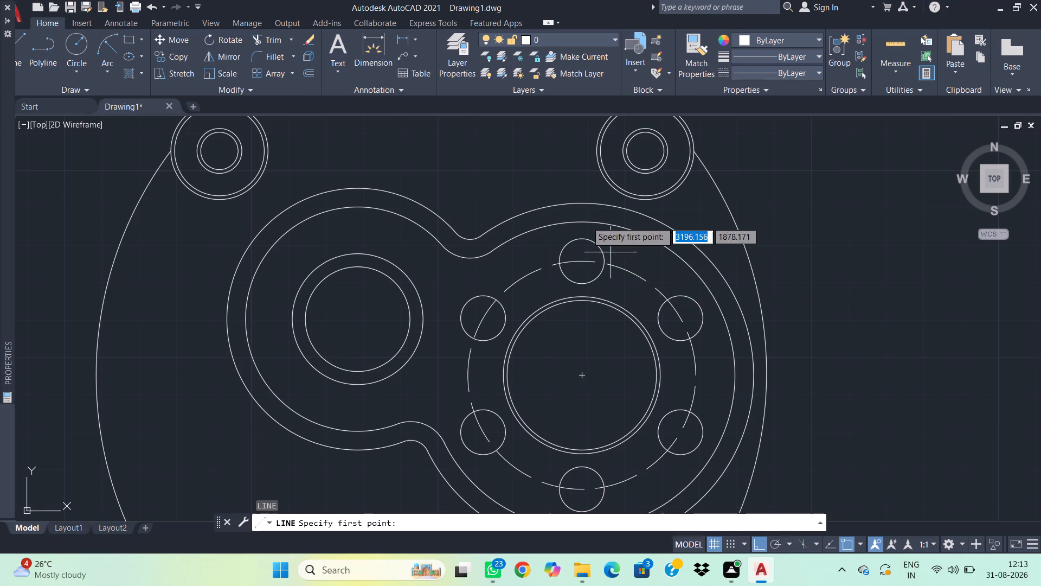
scroll(580, 213, down, 2)
click(603, 187)
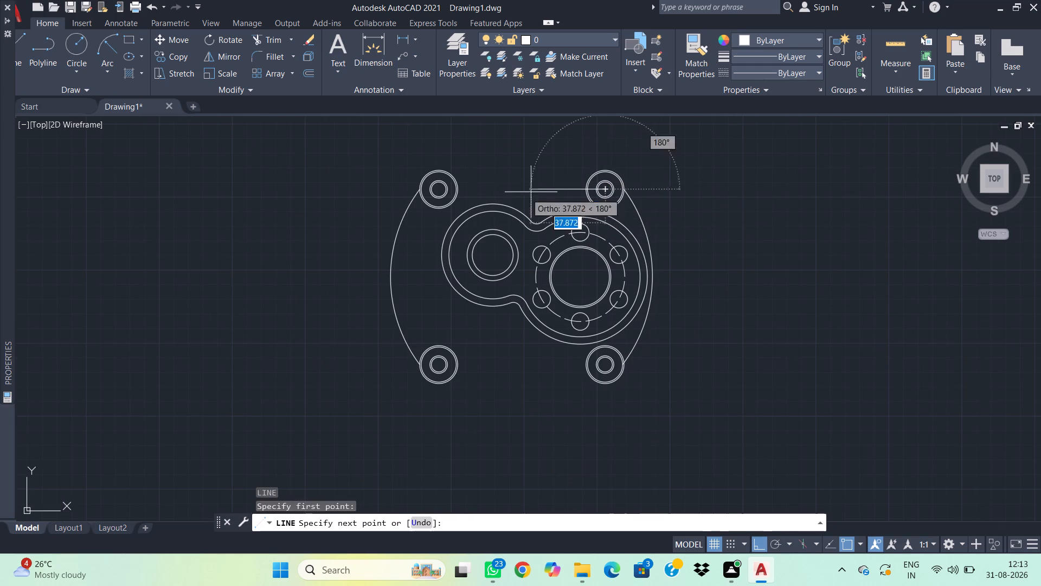
click(435, 188)
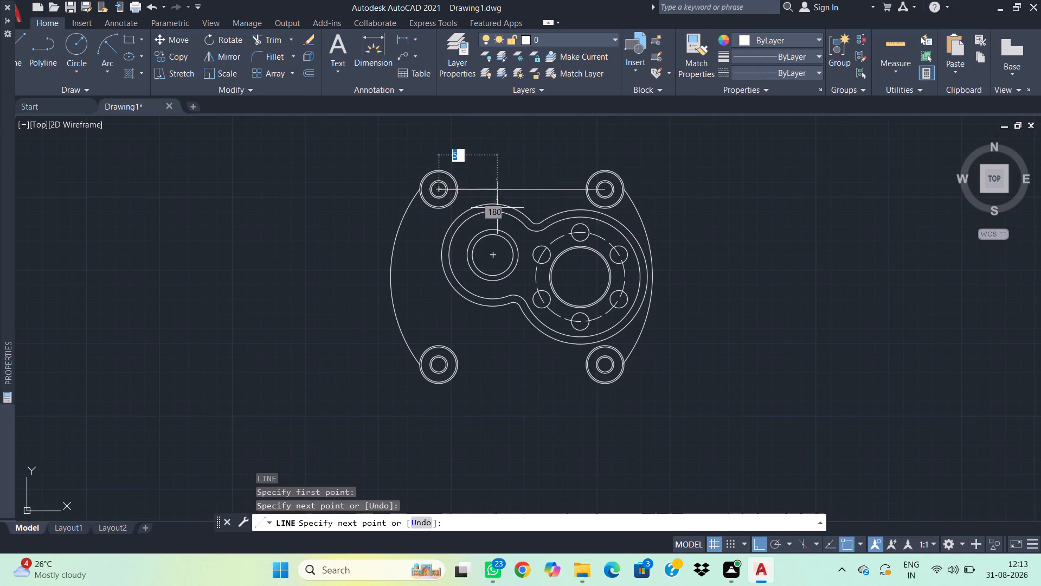
key(Escape)
key(space)
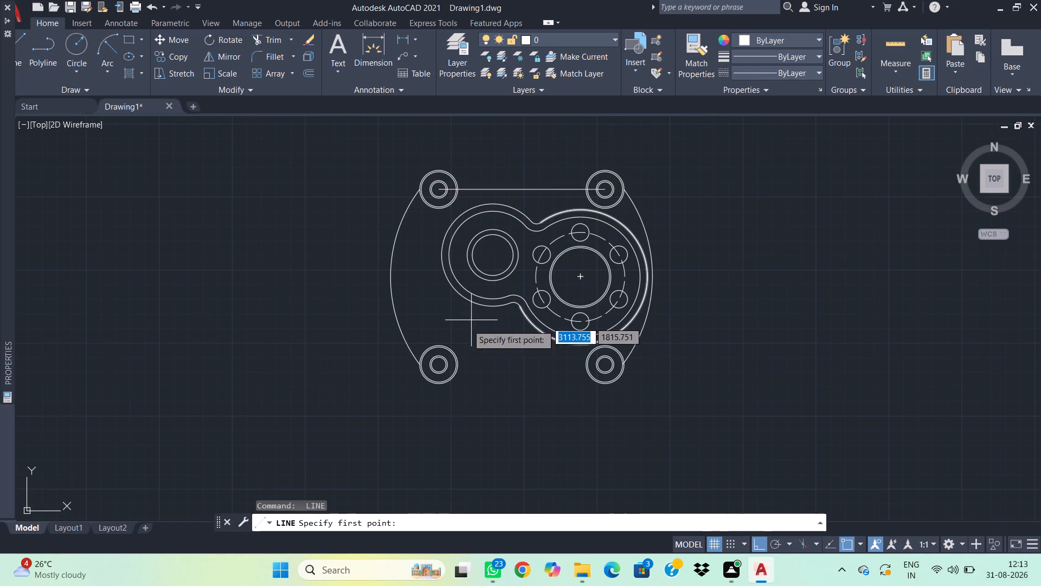
click(441, 365)
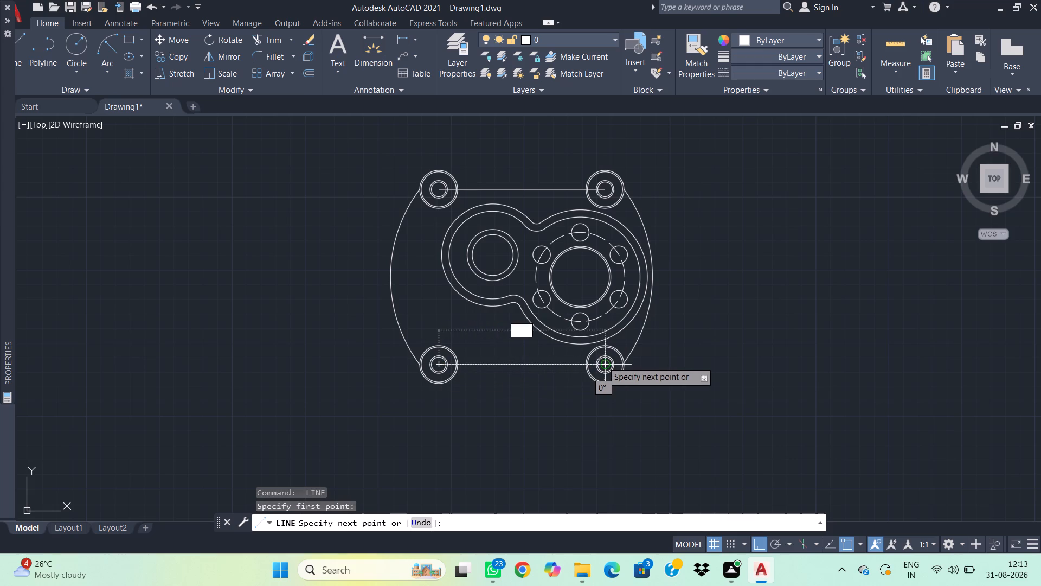
click(603, 361)
key(Escape)
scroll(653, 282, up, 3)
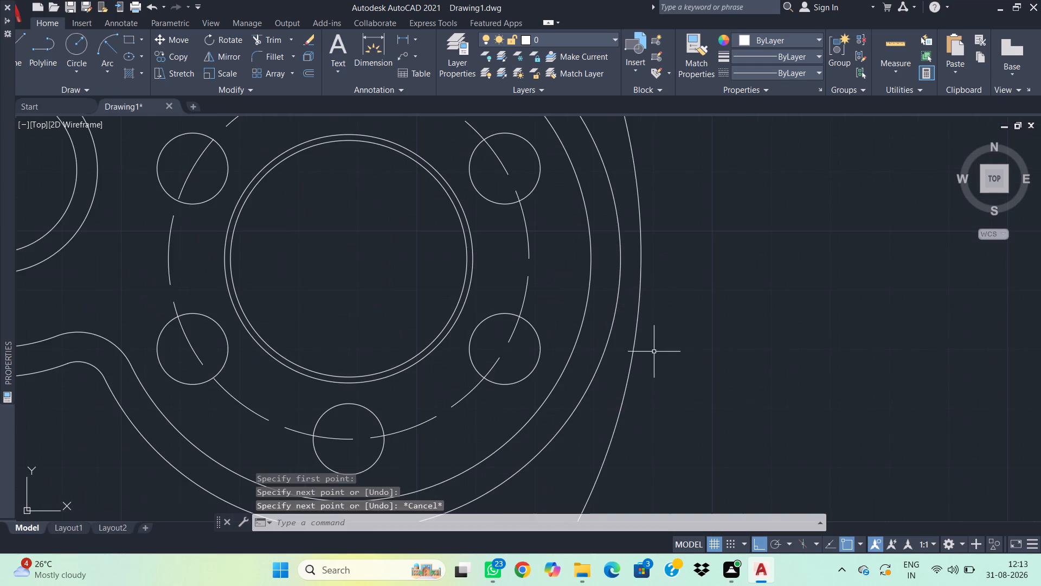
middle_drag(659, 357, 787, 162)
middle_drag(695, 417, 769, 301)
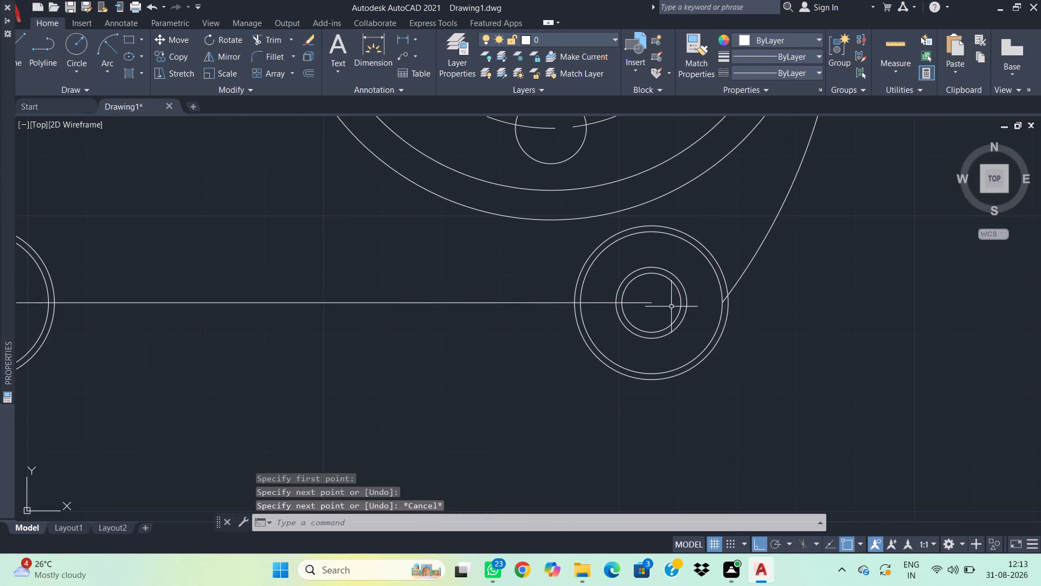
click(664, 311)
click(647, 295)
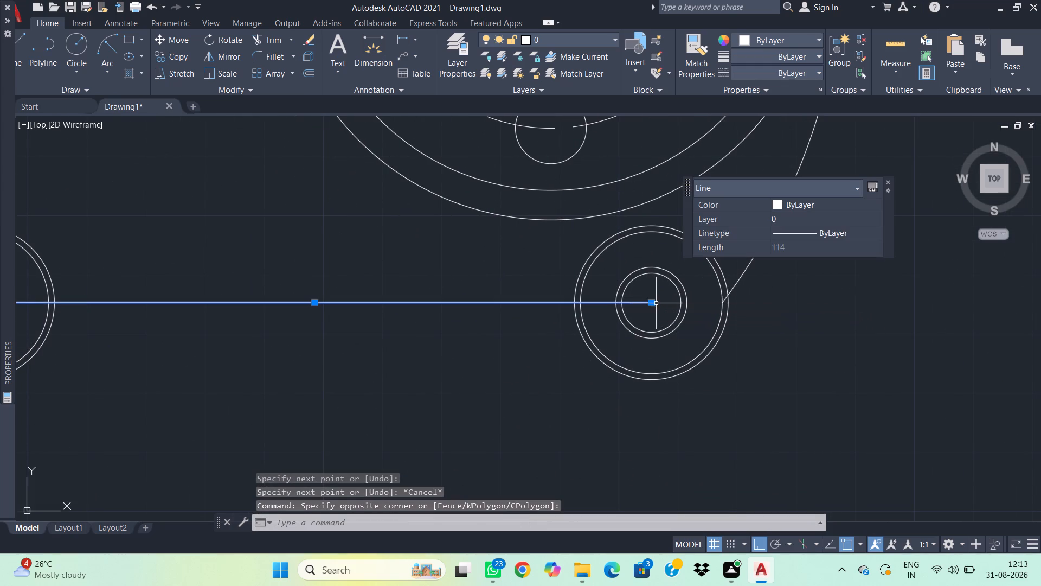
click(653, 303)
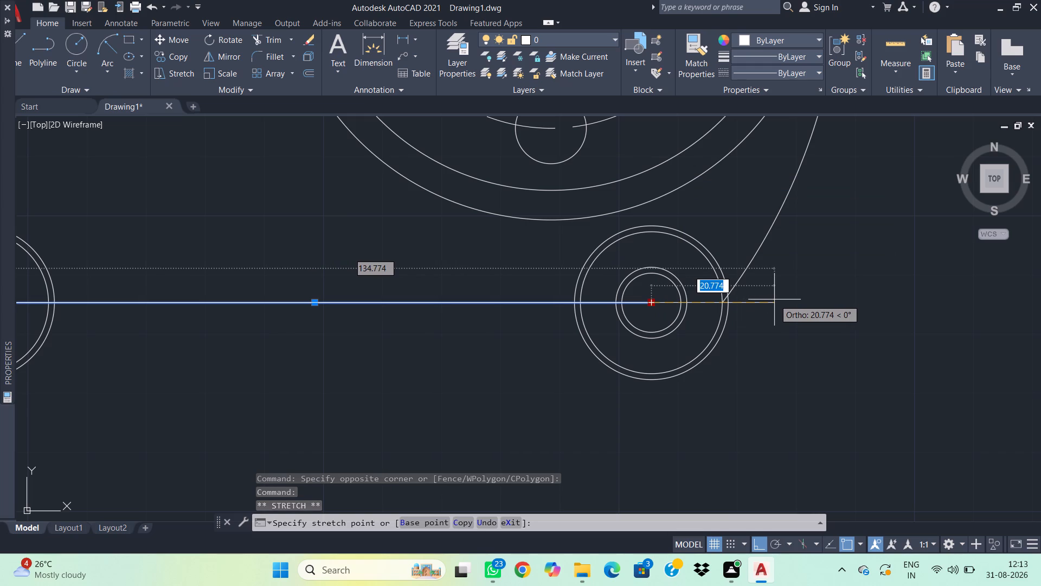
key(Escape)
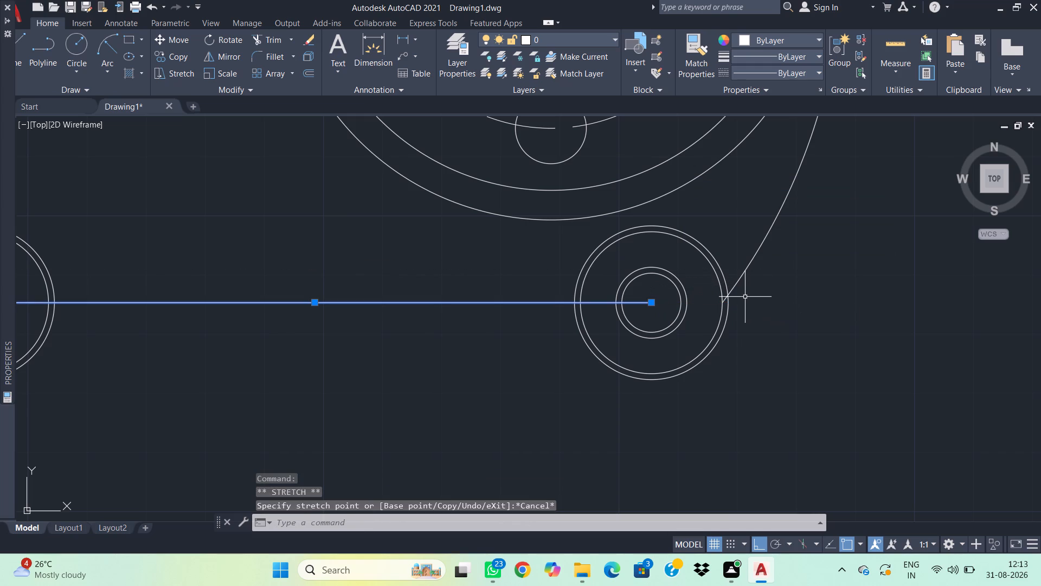
Draw a horizontal line 20 long outward from the centre of the lower-right corner circle.
text(l)
key(space)
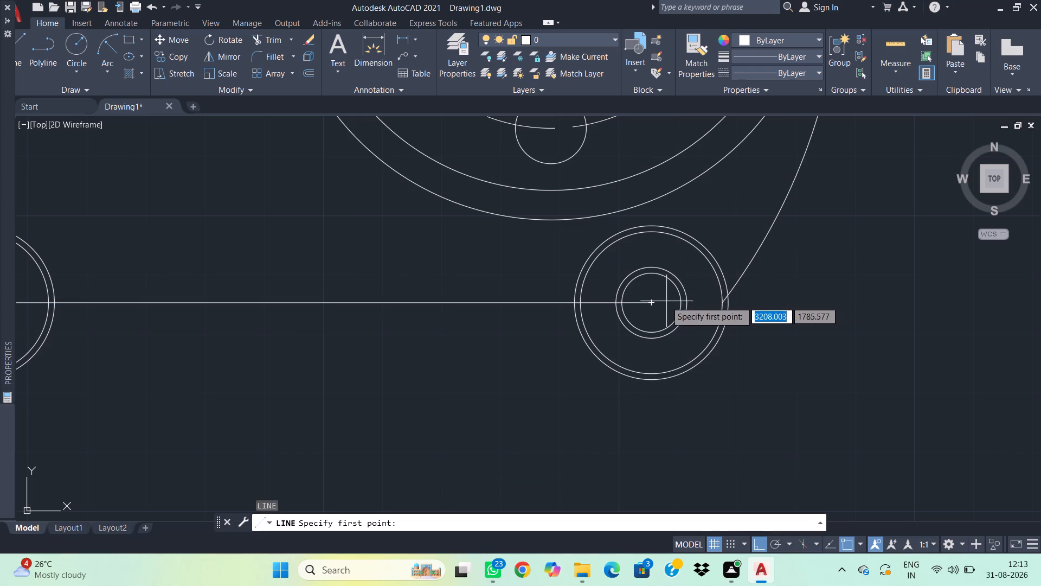
click(654, 303)
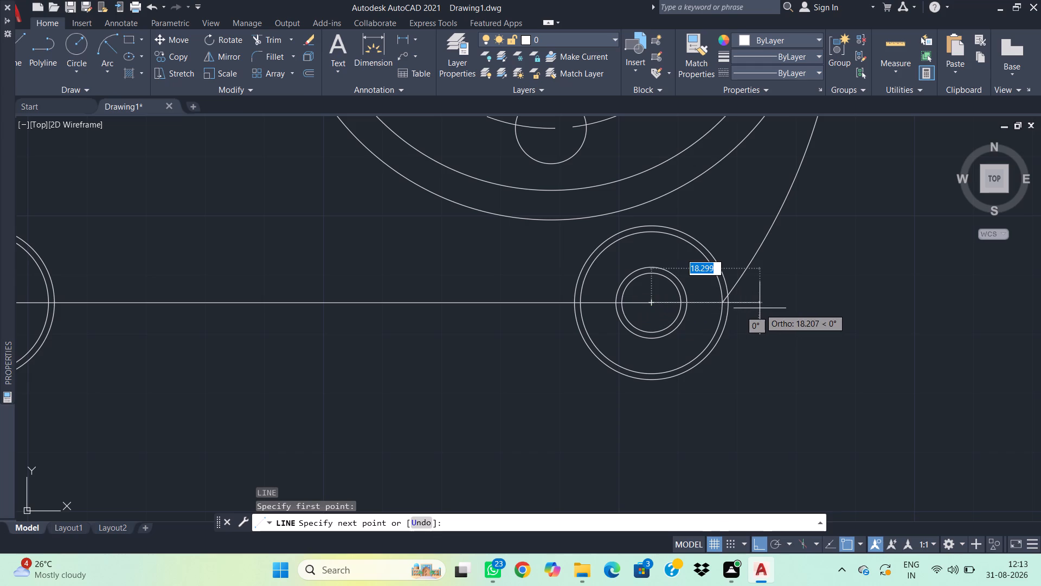
text(20)
key(Return)
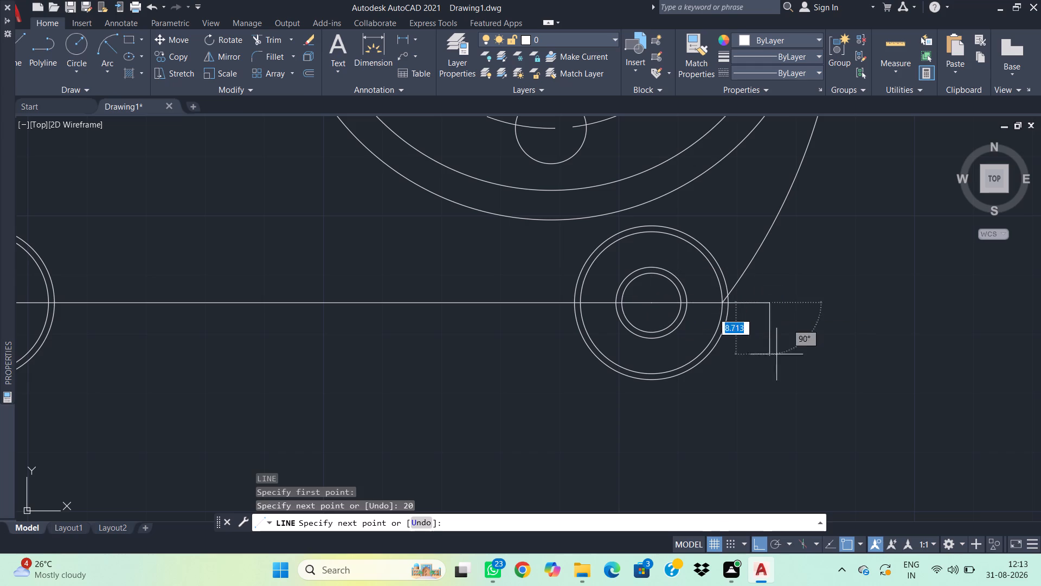
key(Escape)
Draw a horizontal line 20 long outward from the centre of the lower-left corner circle.
scroll(760, 308, down, 1)
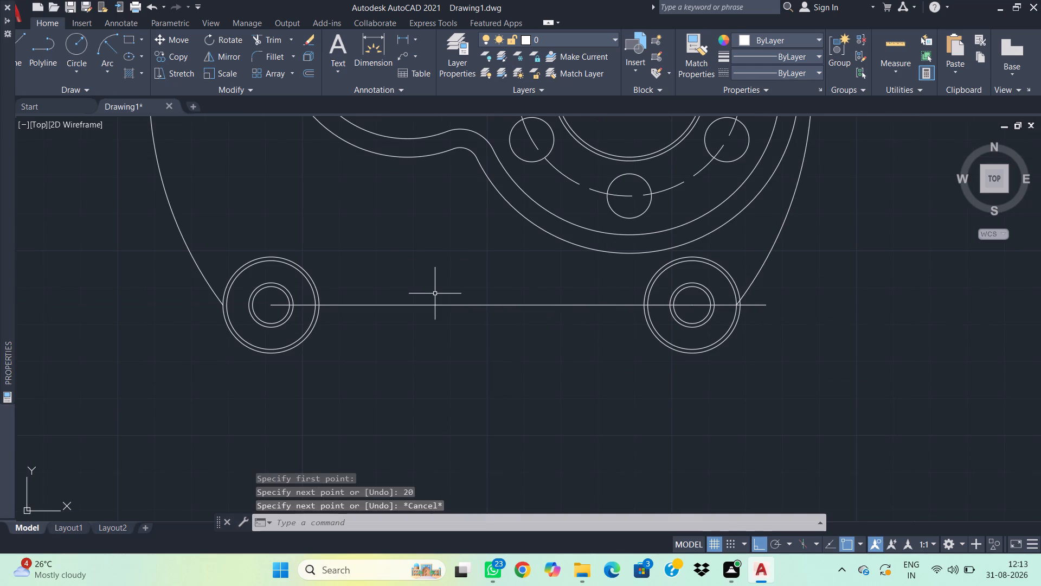
text(l)
key(space)
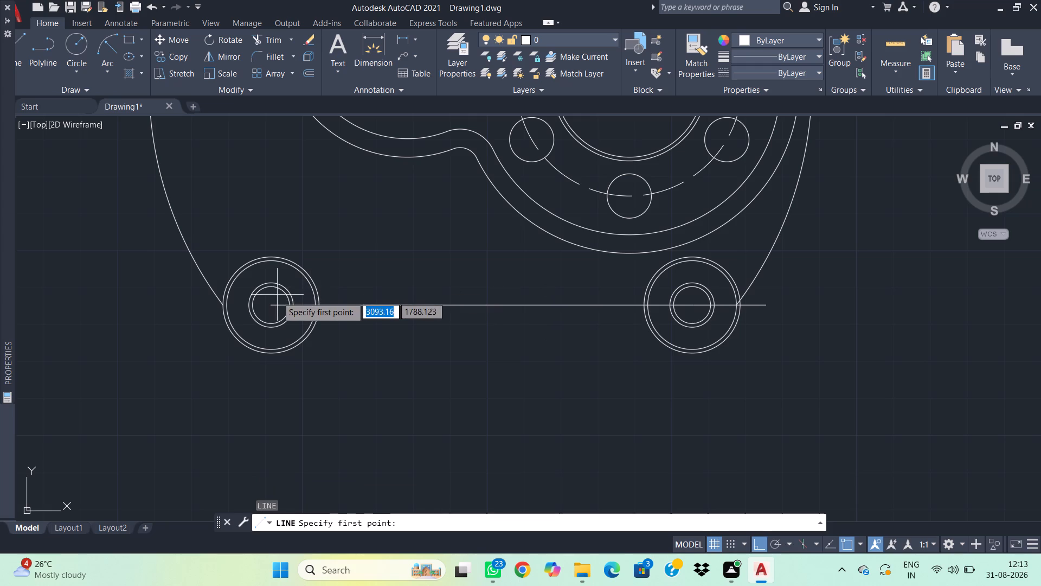
click(274, 302)
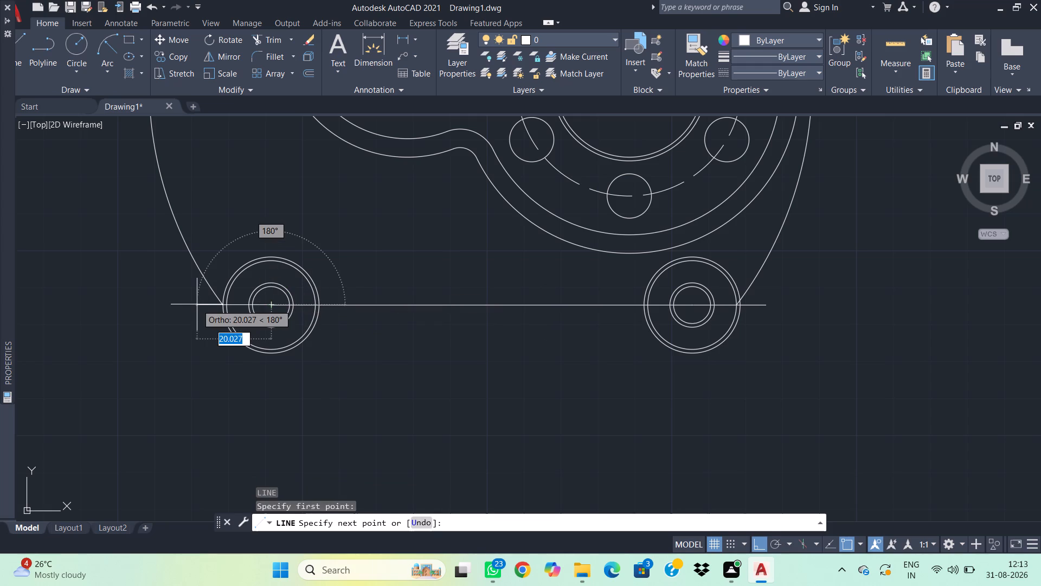
key(0)
key(Return)
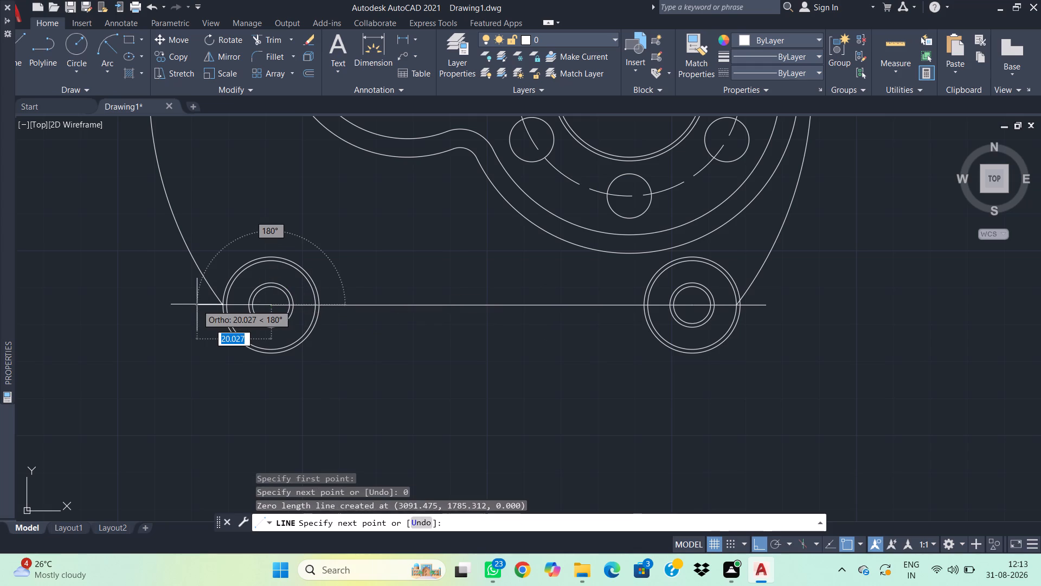
key(ctrl+z)
text(20)
key(Return)
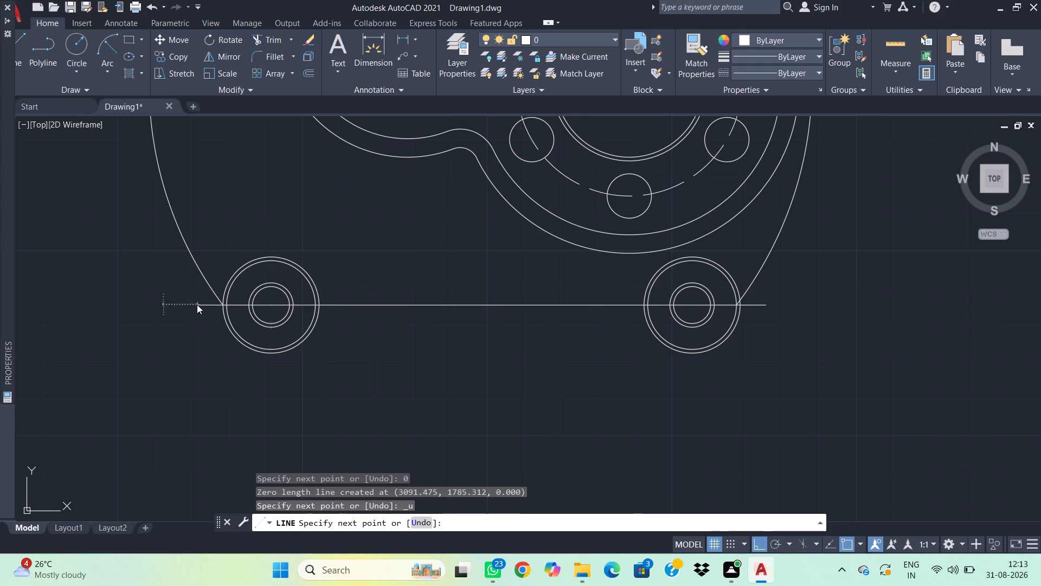
key(Escape)
Draw a horizontal line 20 long outward from the centre of the upper-left corner circle.
middle_drag(329, 219, 330, 219)
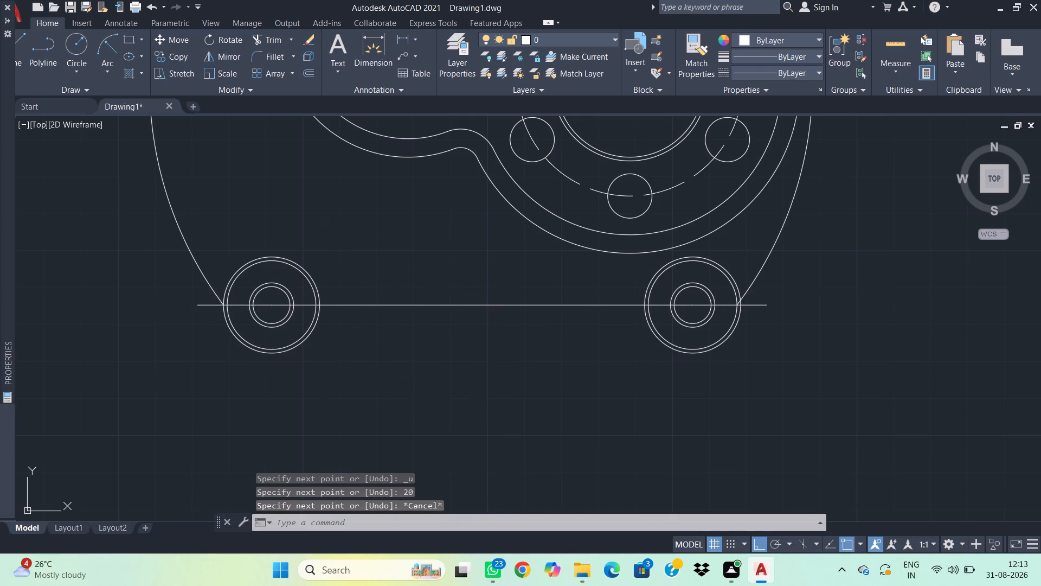
middle_drag(330, 219, 416, 395)
scroll(560, 94, down, 1)
middle_drag(551, 133, 524, 310)
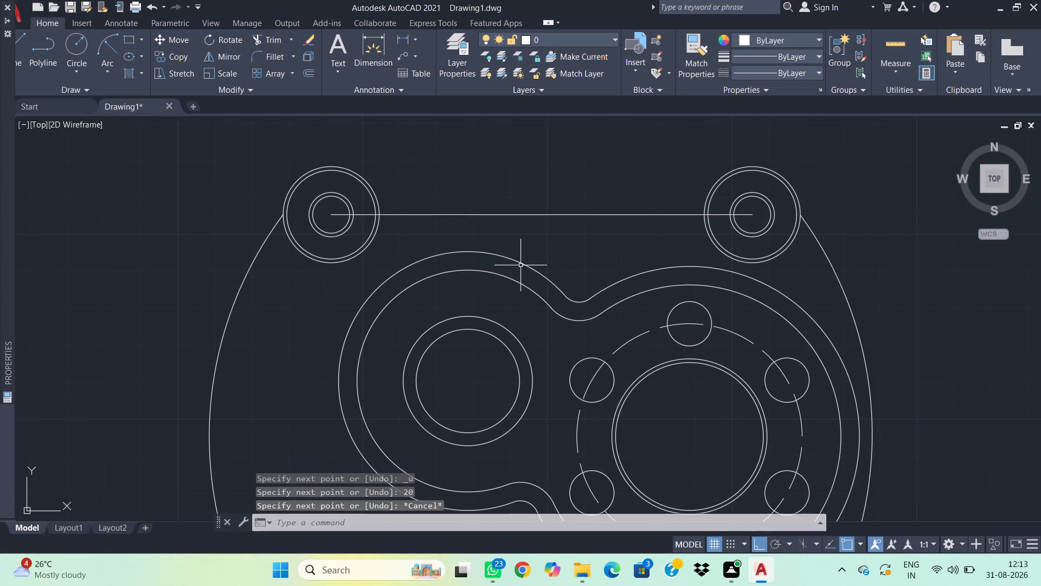
key(l)
key(space)
click(332, 216)
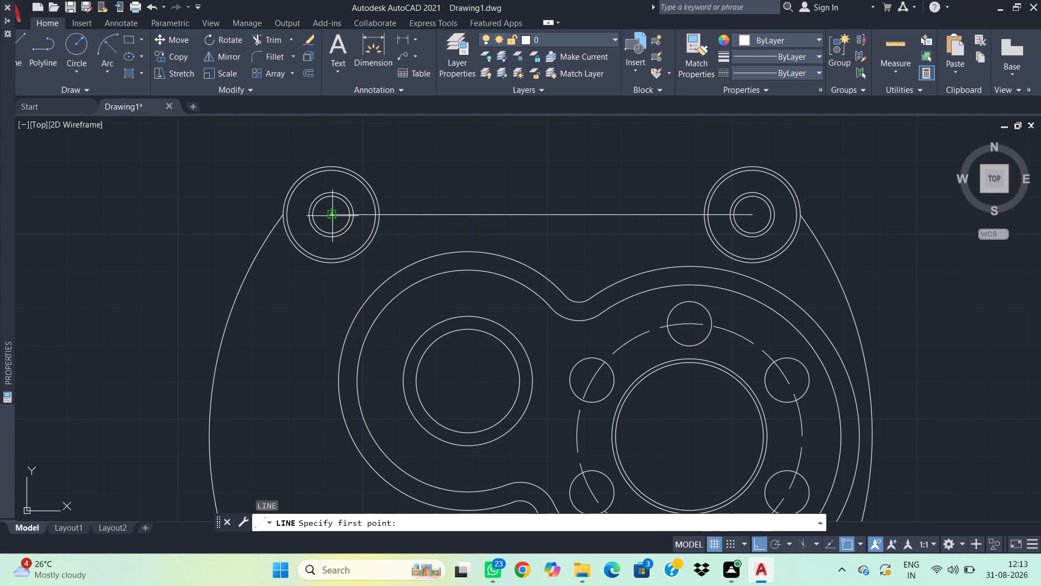
text(20)
key(Return)
key(Escape)
Draw a horizontal line 20 long outward from the centre of the upper-right corner circle.
key(space)
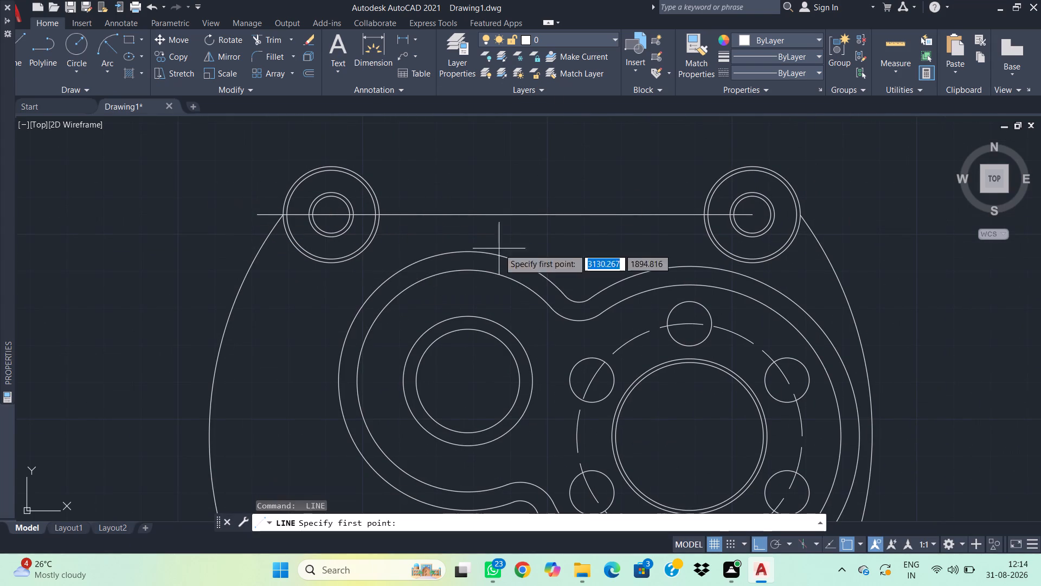
click(750, 212)
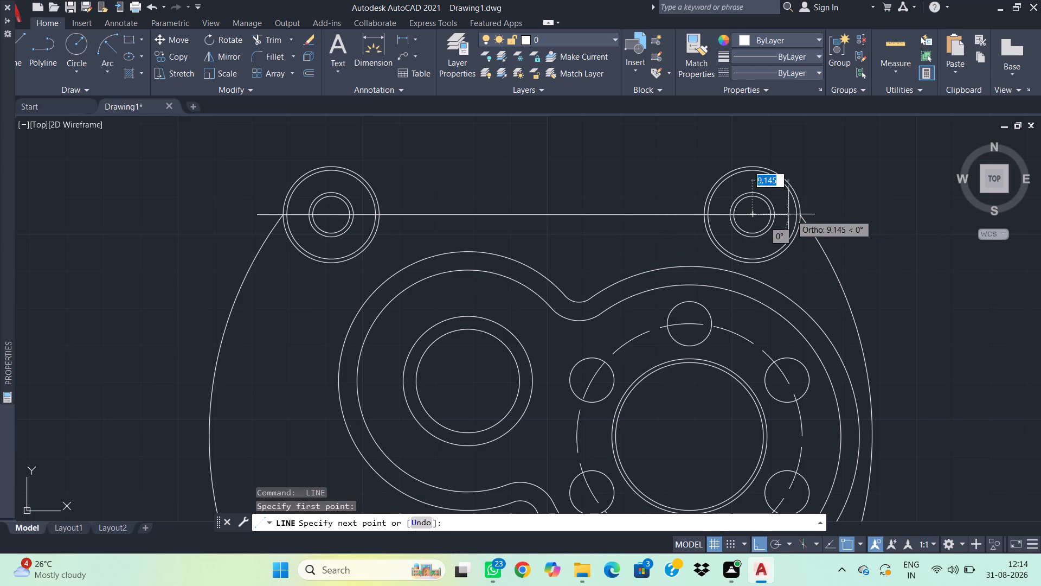
text(20)
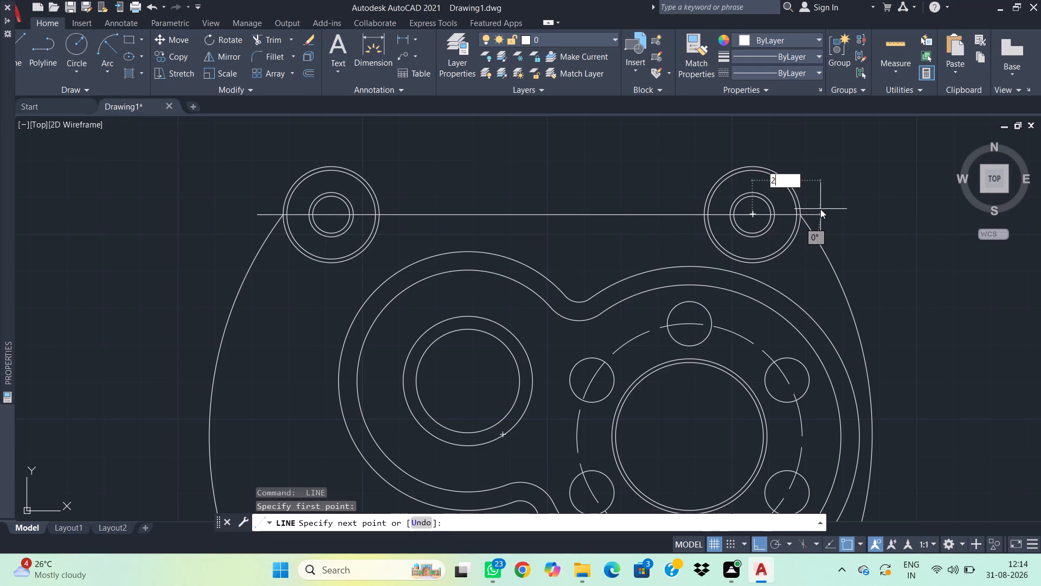
key(Return)
key(Escape)
Stretch the right edge arc's upper and lower endpoints to the outer ends of the adjacent 20-long horizontal lines.
click(853, 264)
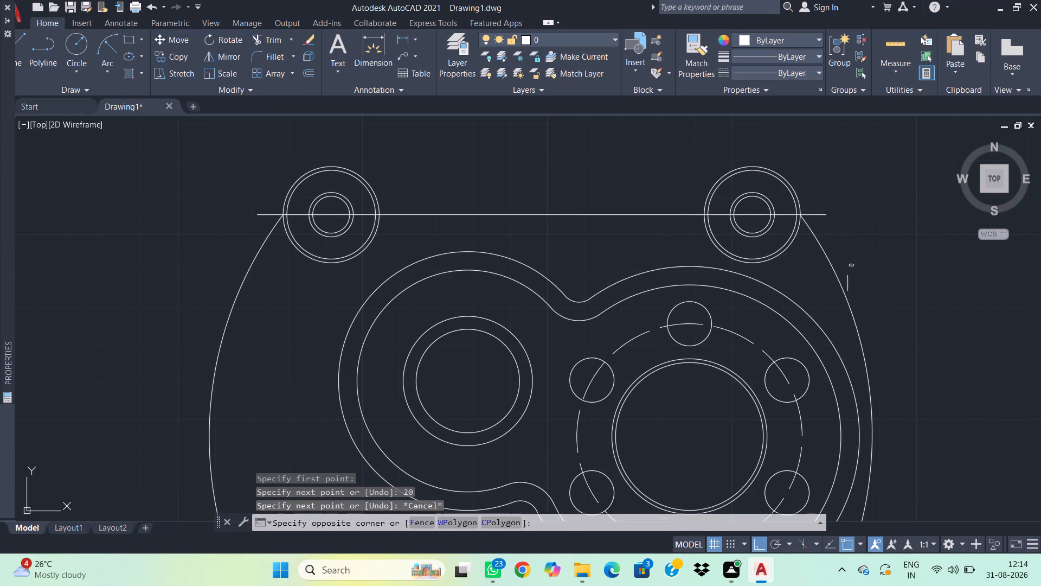
click(814, 265)
click(800, 216)
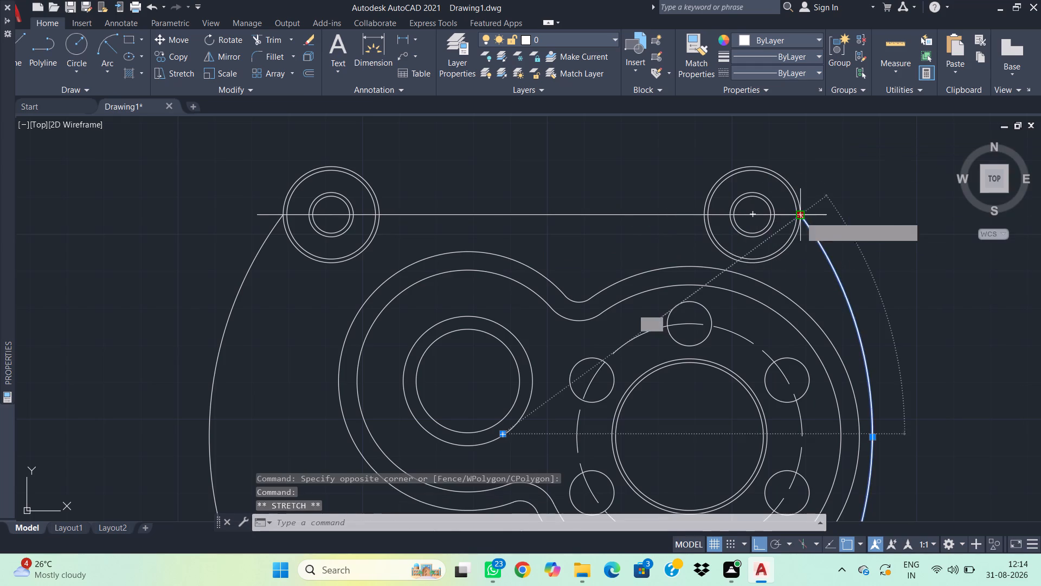
click(823, 216)
middle_drag(909, 391, 777, 52)
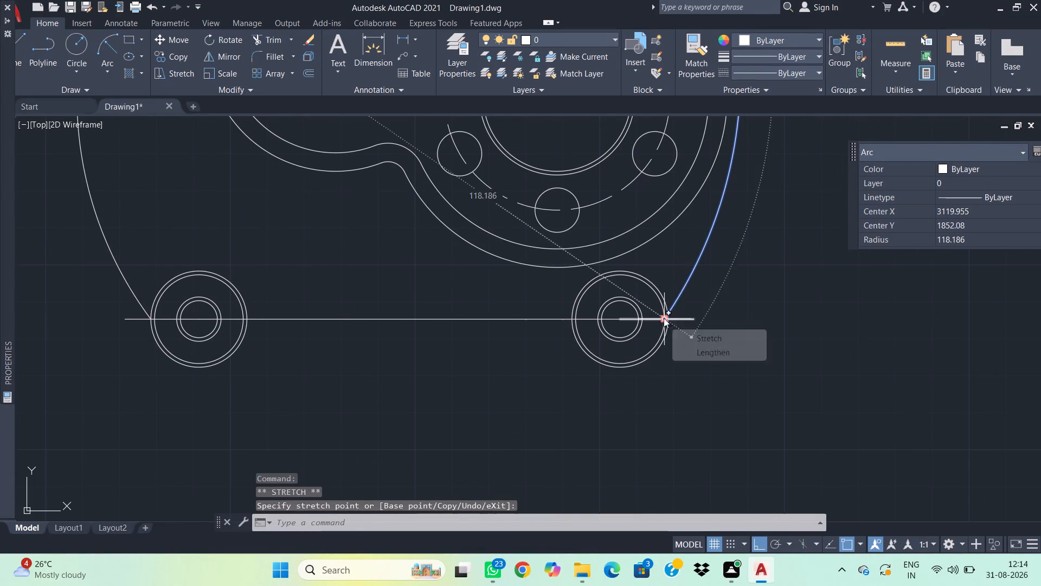
click(664, 318)
click(691, 317)
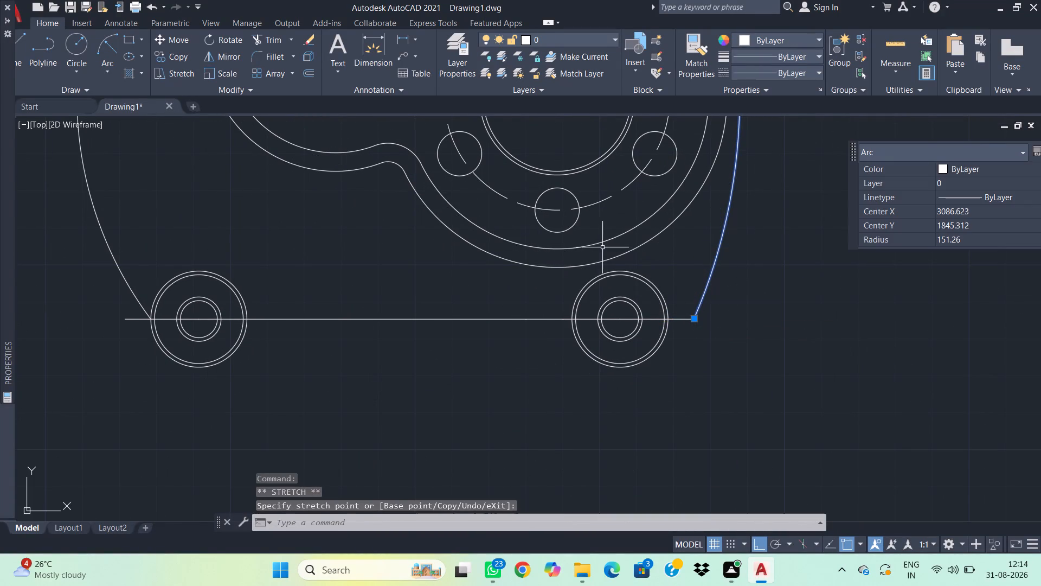
key(Escape)
Draw an outward-bulging Start, End, Radius arc of radius 100 from the upper-left extension line's outer end to the lower-left one's.
scroll(588, 227, down, 1)
middle_drag(719, 264, 734, 264)
middle_drag(689, 207, 720, 252)
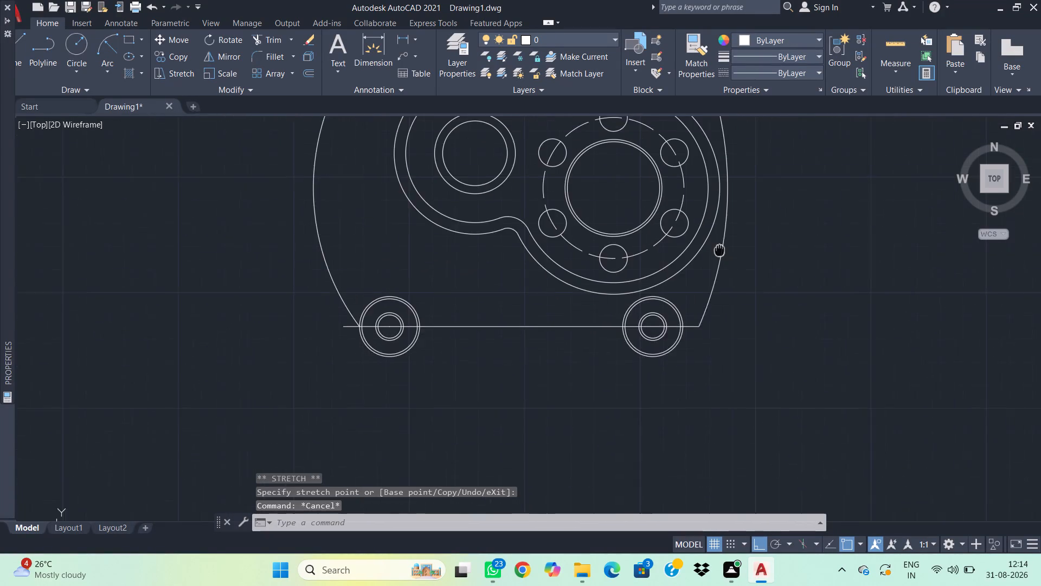
middle_drag(720, 252, 824, 311)
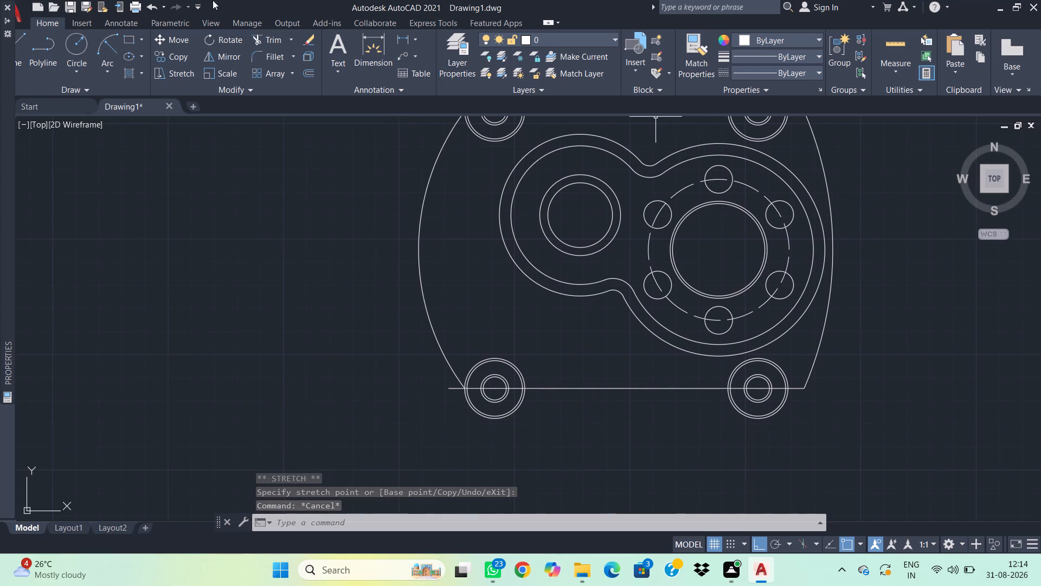
click(105, 48)
middle_drag(384, 136, 410, 218)
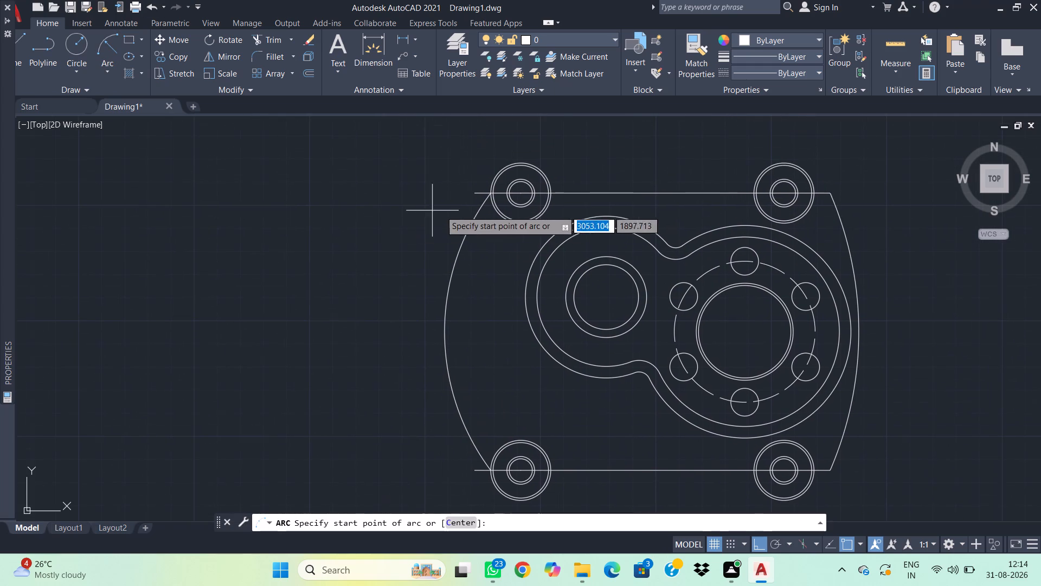
click(474, 192)
middle_drag(500, 297, 498, 242)
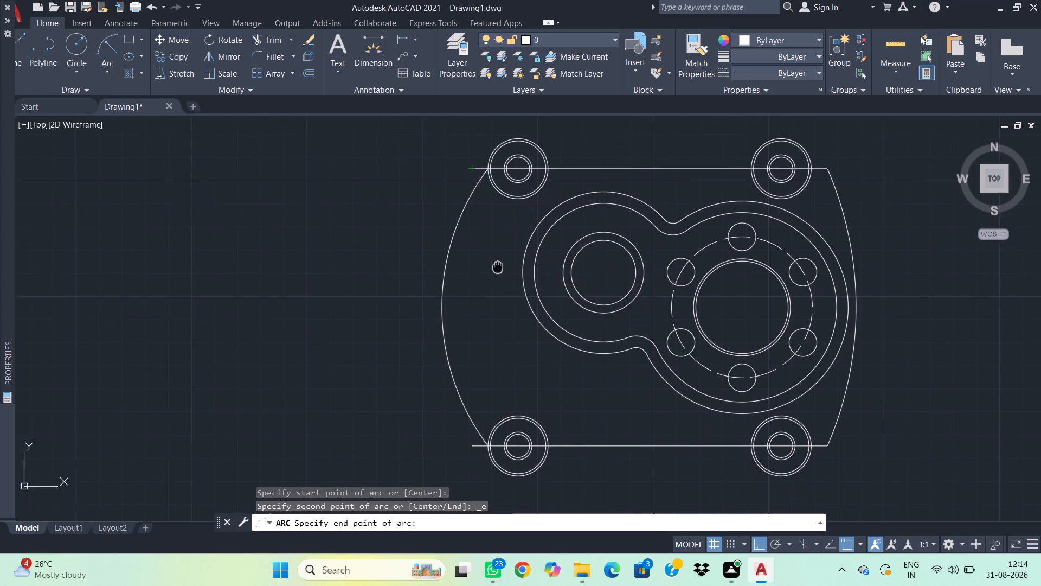
middle_drag(498, 242, 507, 39)
click(486, 212)
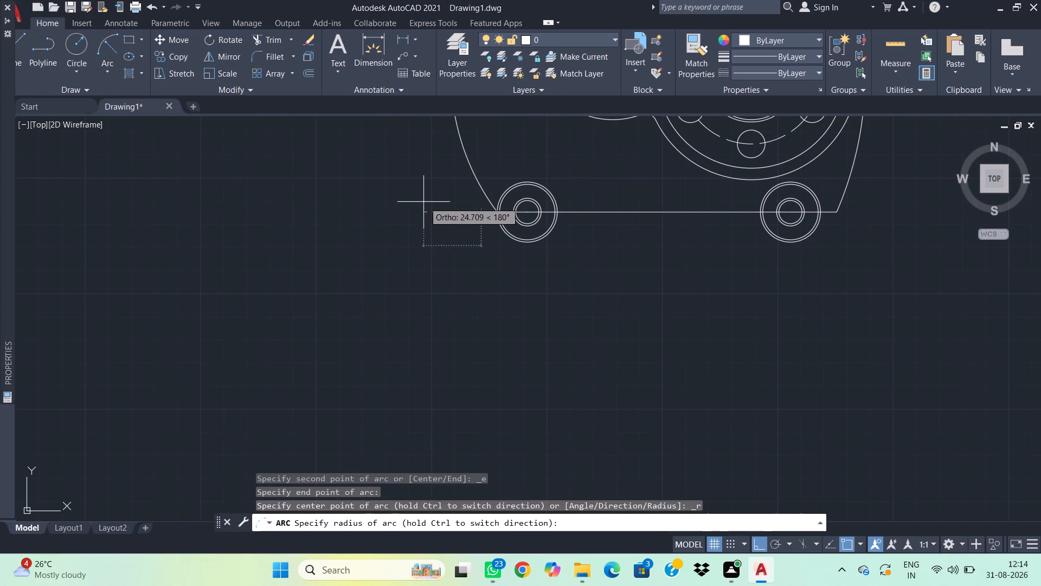
text(100)
key(Return)
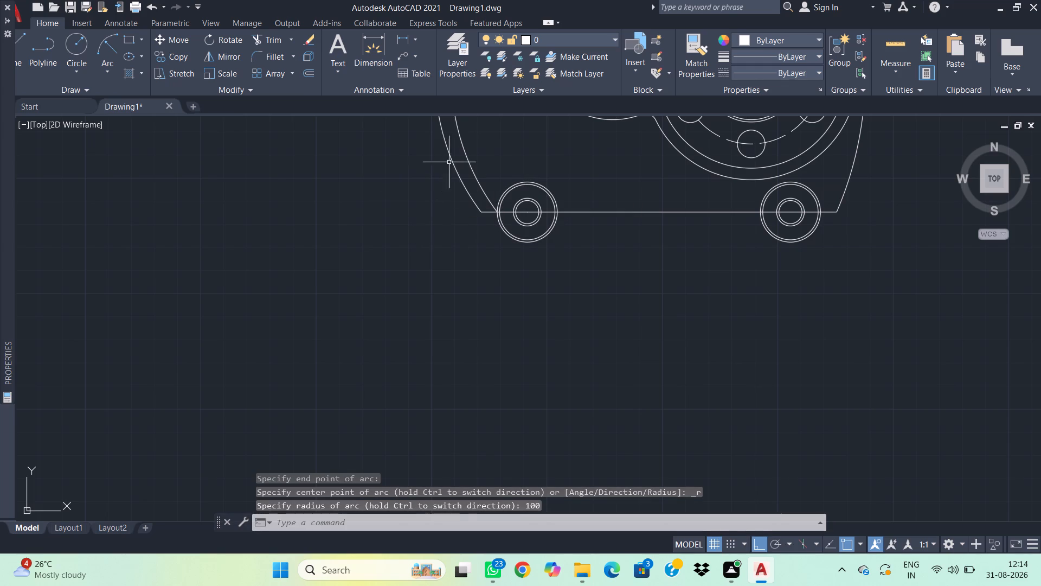
Delete the inner left arc that ends on the corner circles' left quadrants.
click(489, 162)
click(466, 156)
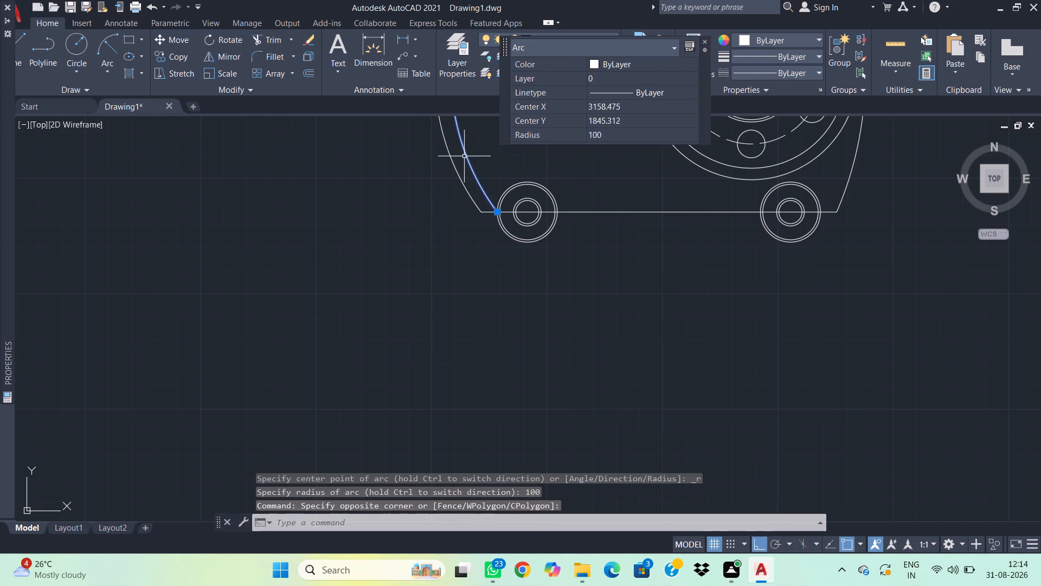
key(Delete)
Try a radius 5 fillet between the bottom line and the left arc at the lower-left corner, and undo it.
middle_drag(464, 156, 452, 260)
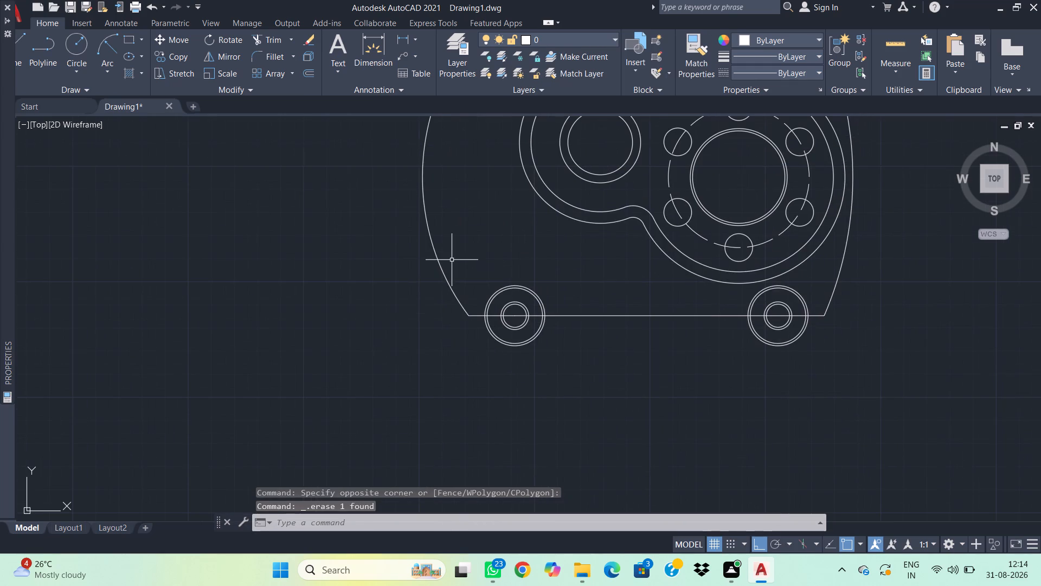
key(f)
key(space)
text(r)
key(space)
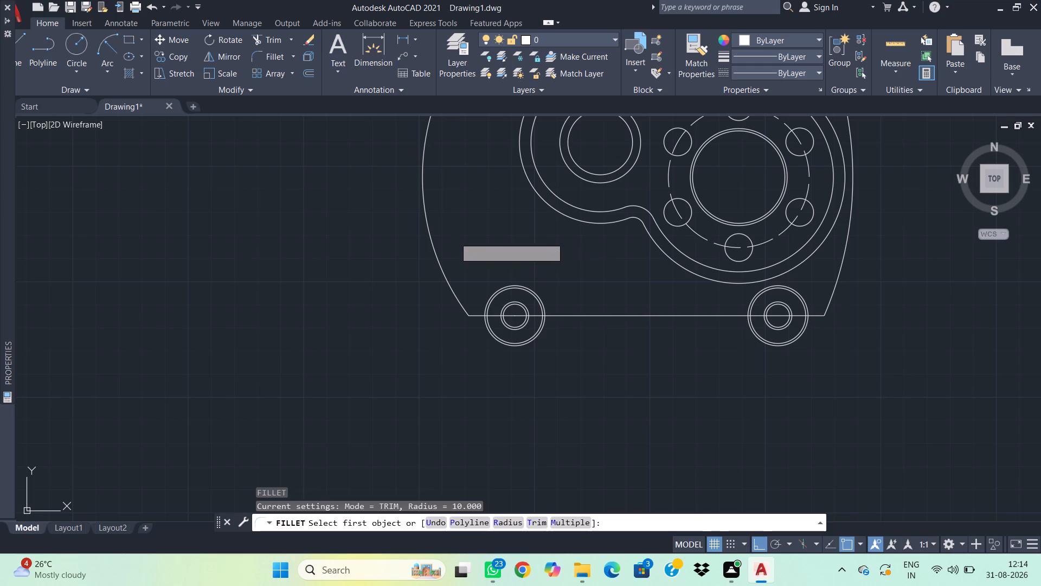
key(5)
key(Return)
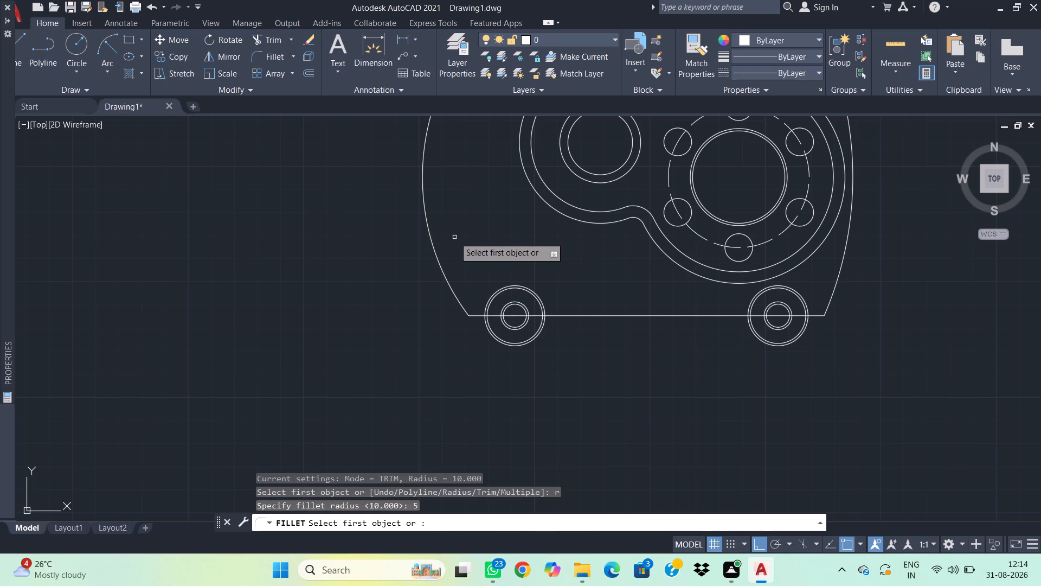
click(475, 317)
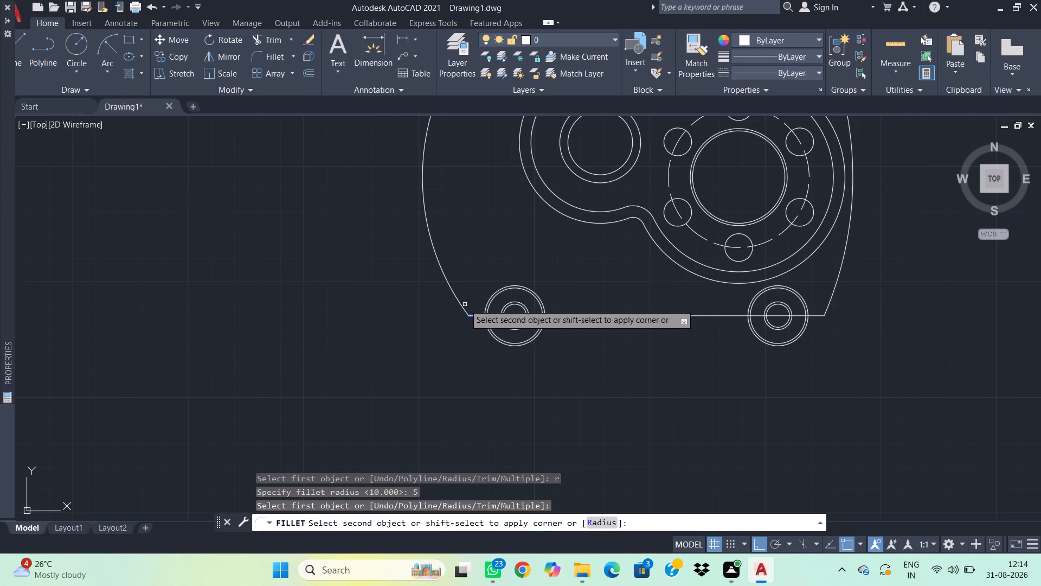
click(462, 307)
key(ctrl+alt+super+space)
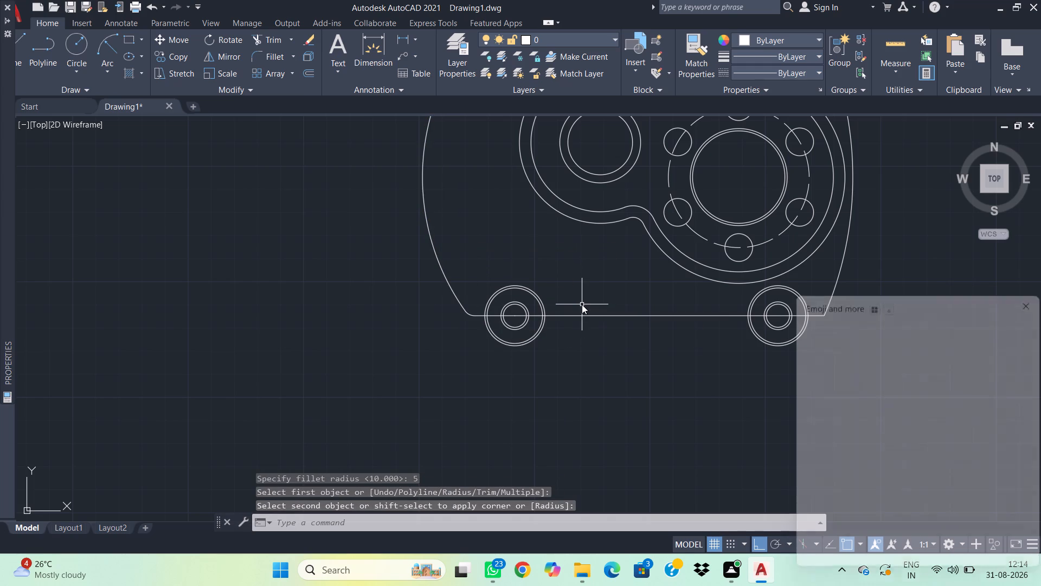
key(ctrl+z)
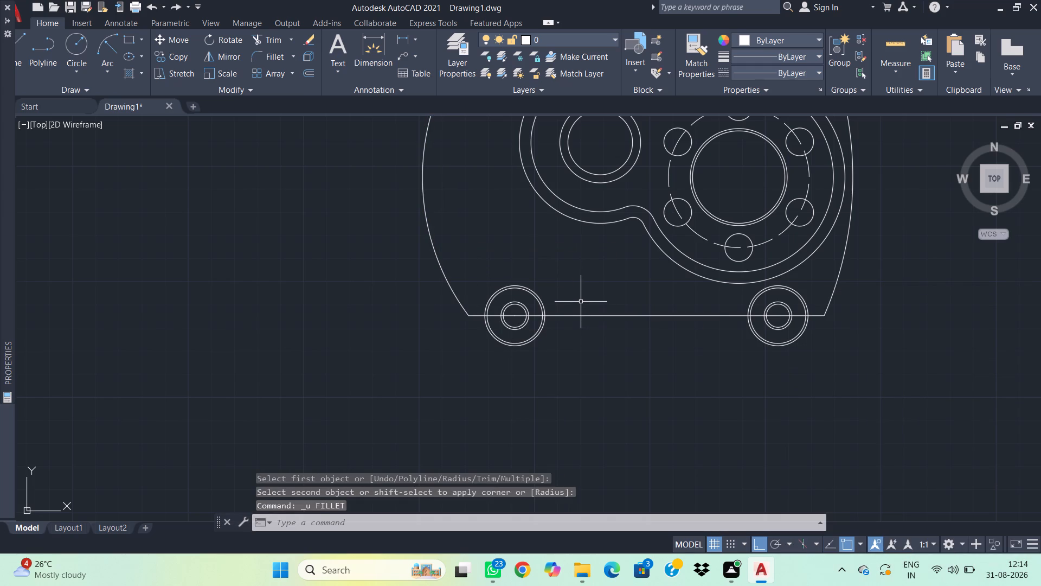
Fillet the lower-left corner between the bottom line and the left arc with radius 10.
text(f)
key(space)
text(100)
key(Return)
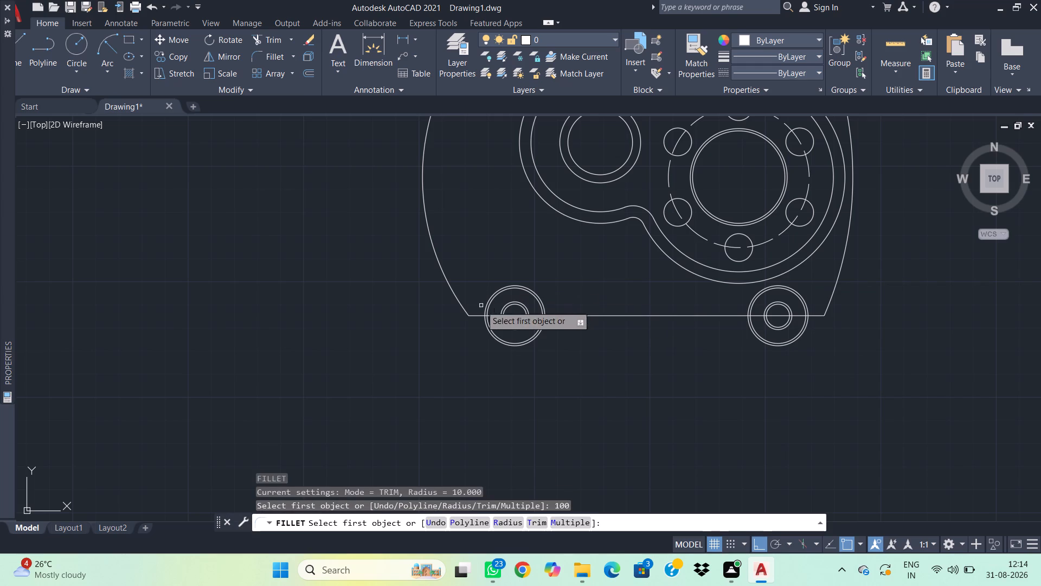
click(475, 316)
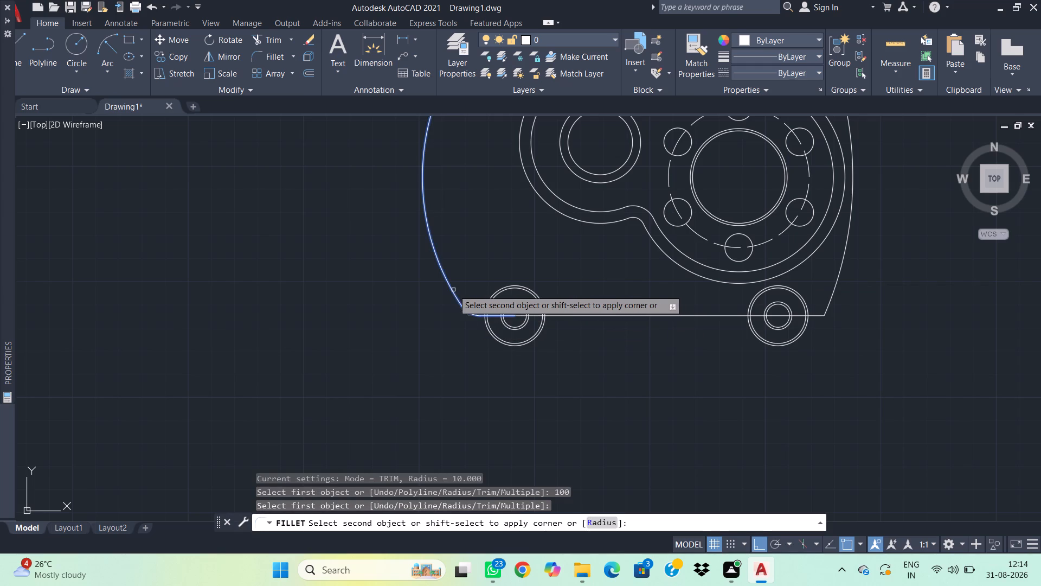
click(453, 290)
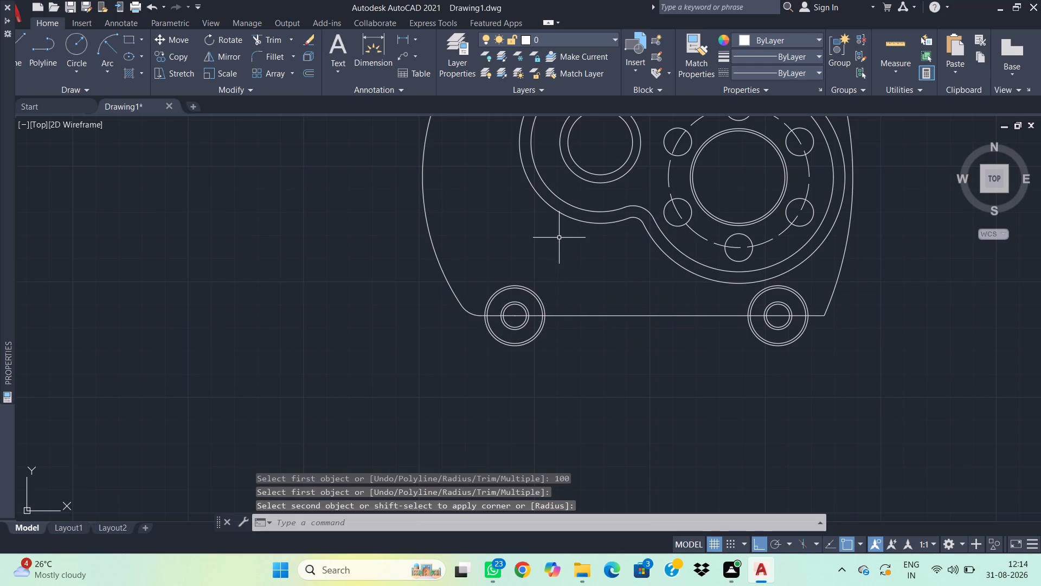
Fillet the plate's upper-left, upper-right and lower-right corners between the side arcs and the horizontal edges with radius 10.
middle_drag(556, 219, 503, 385)
key(space)
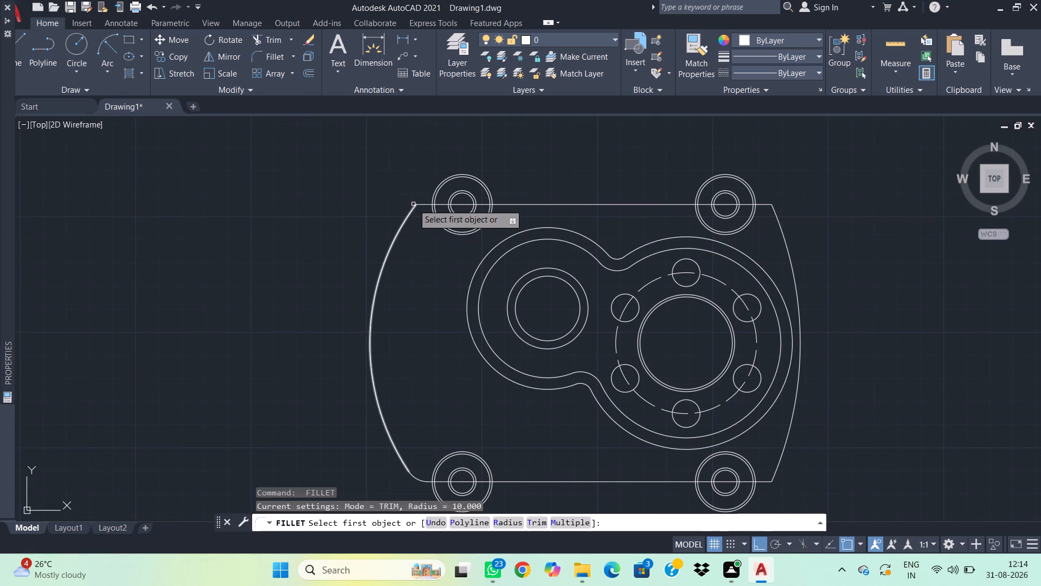
click(420, 205)
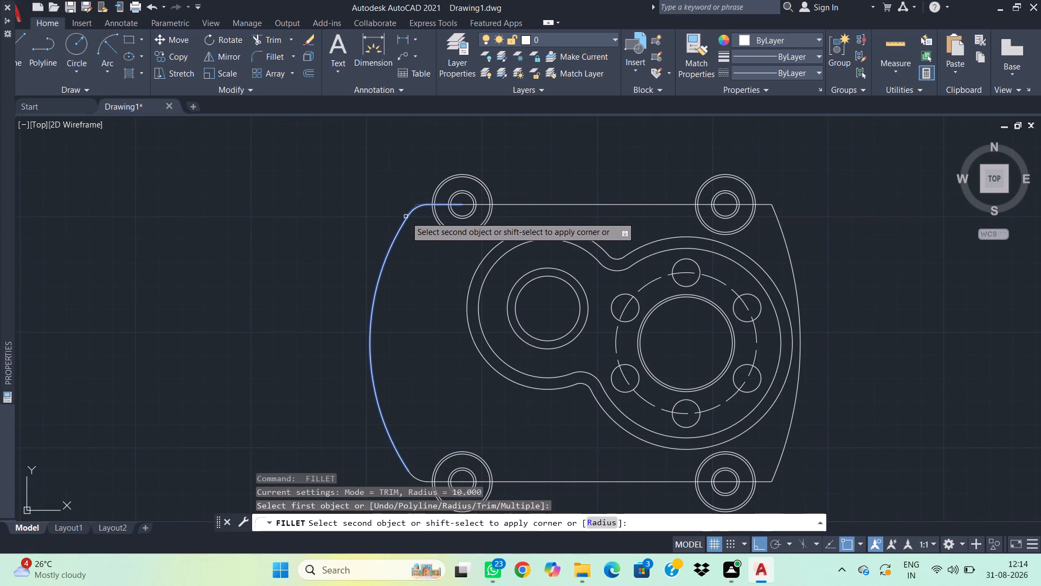
click(406, 216)
key(space)
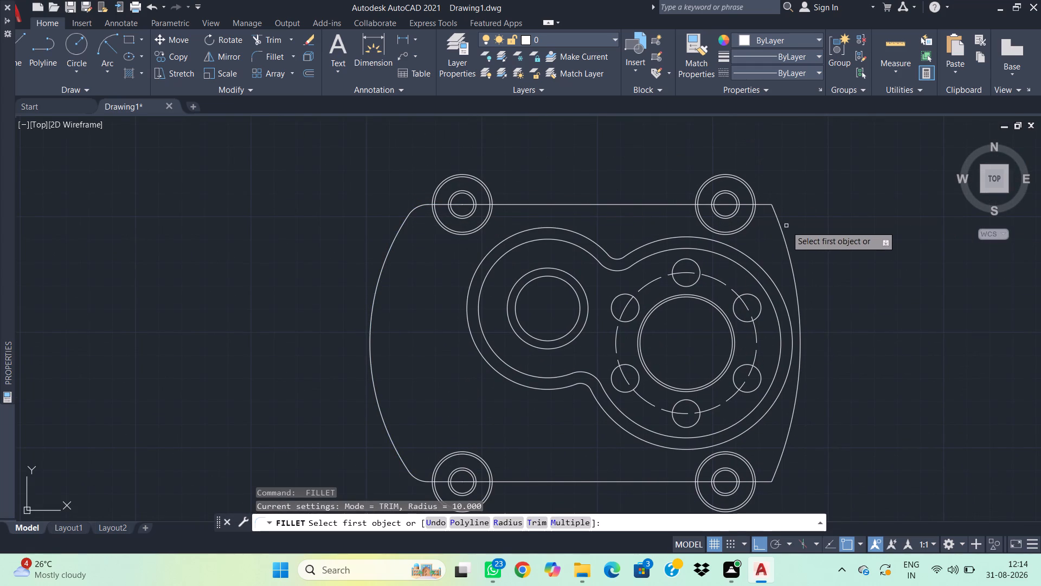
click(782, 230)
click(768, 205)
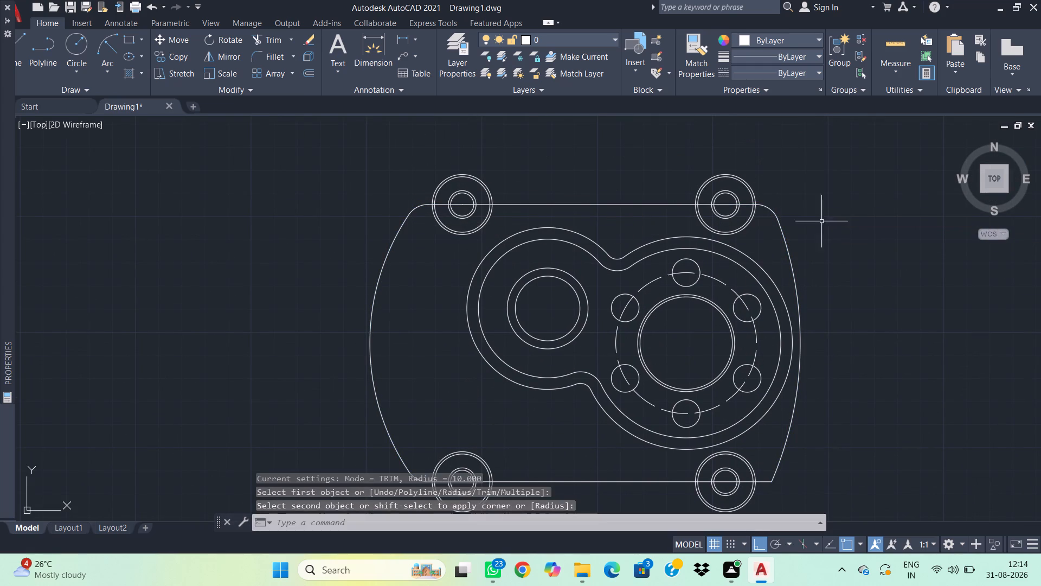
key(space)
middle_drag(820, 425, 809, 275)
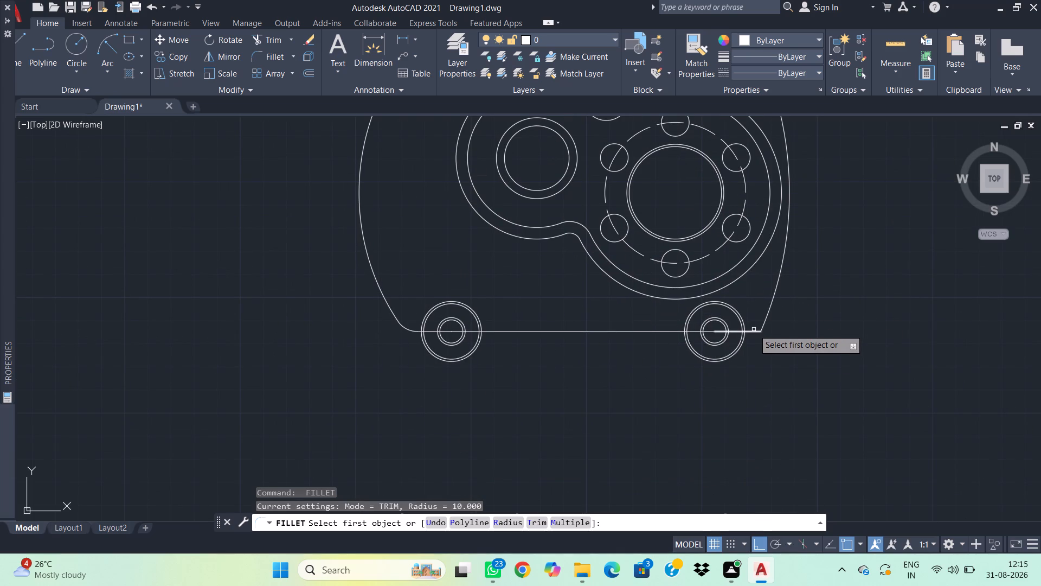
click(754, 329)
click(767, 315)
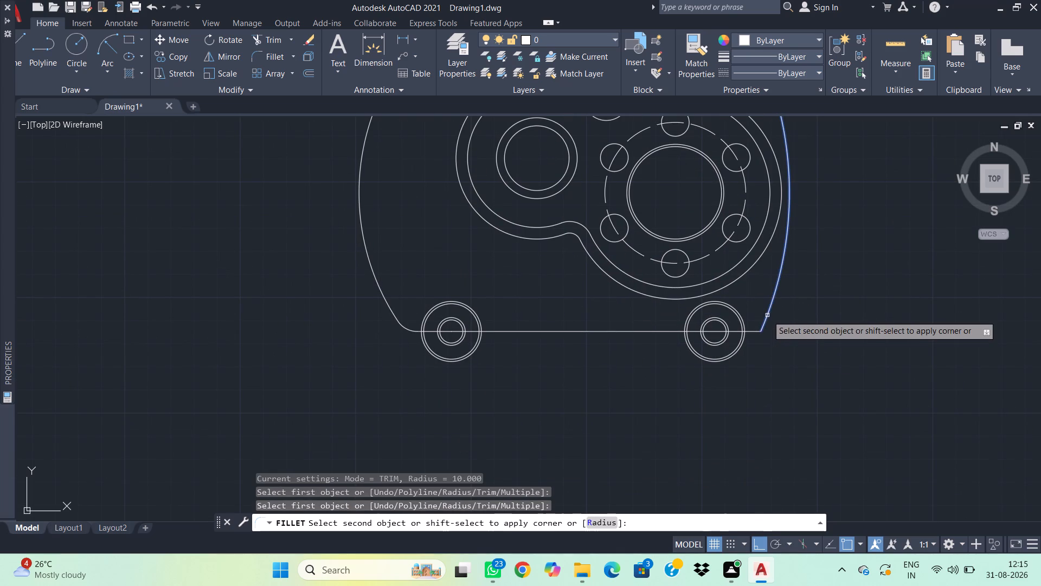
click(755, 331)
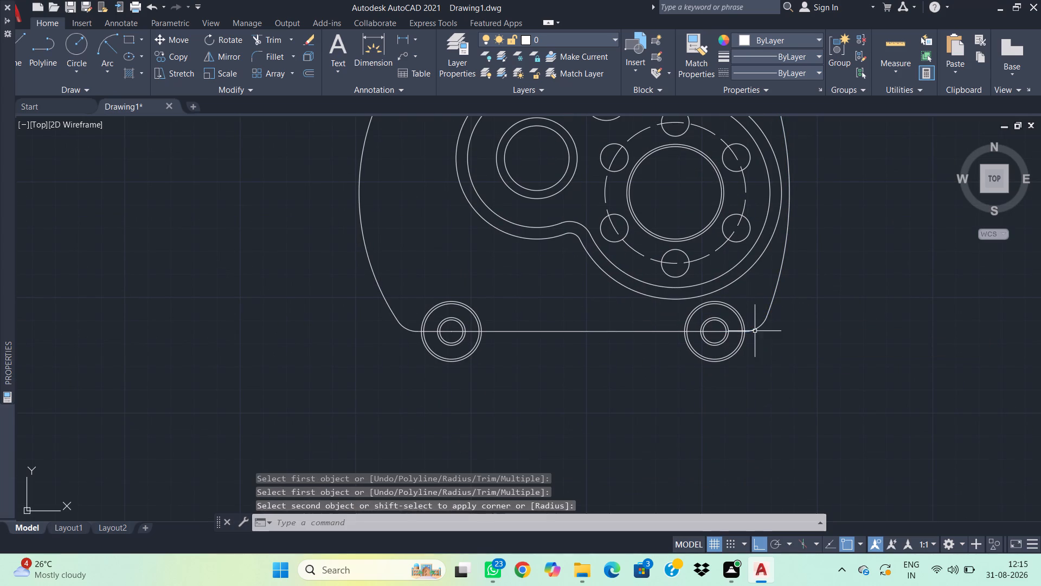
key(Escape)
Draw two horizontal lines 43 long, extending rightward from the centres of the upper-right and lower-right corner circles.
scroll(717, 273, down, 1)
middle_drag(690, 224, 718, 310)
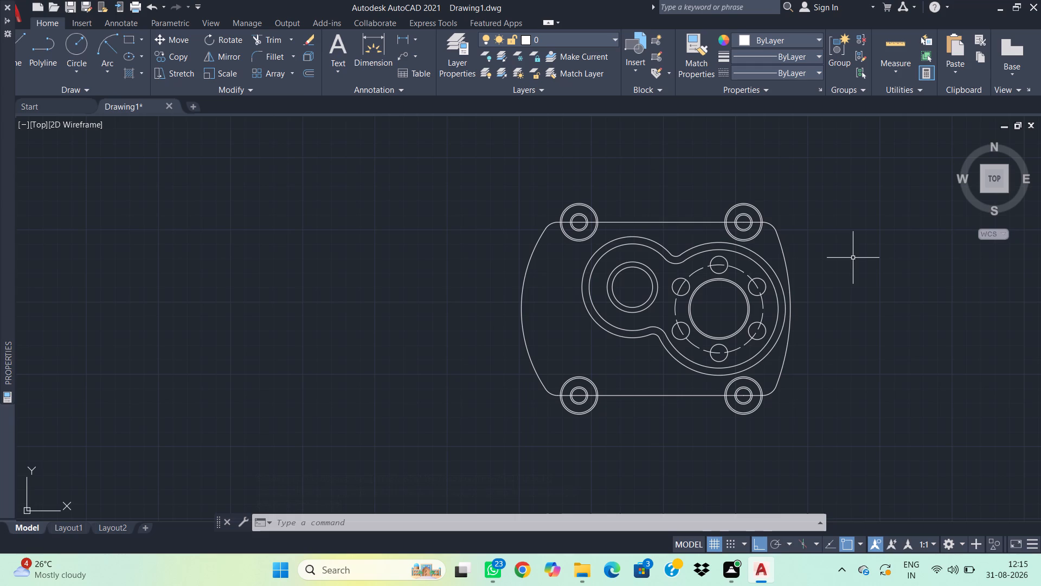
key(l)
key(space)
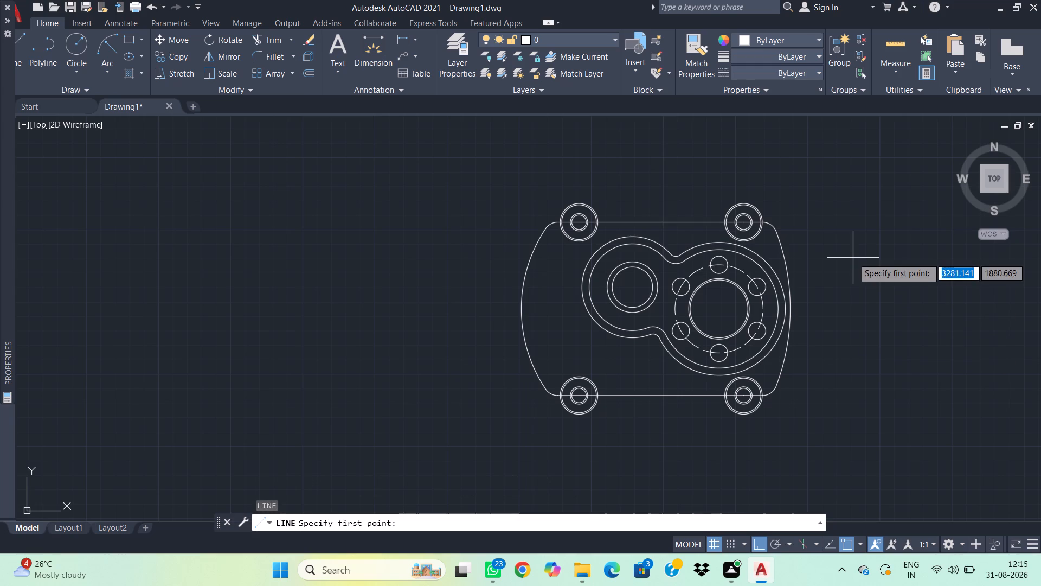
click(747, 220)
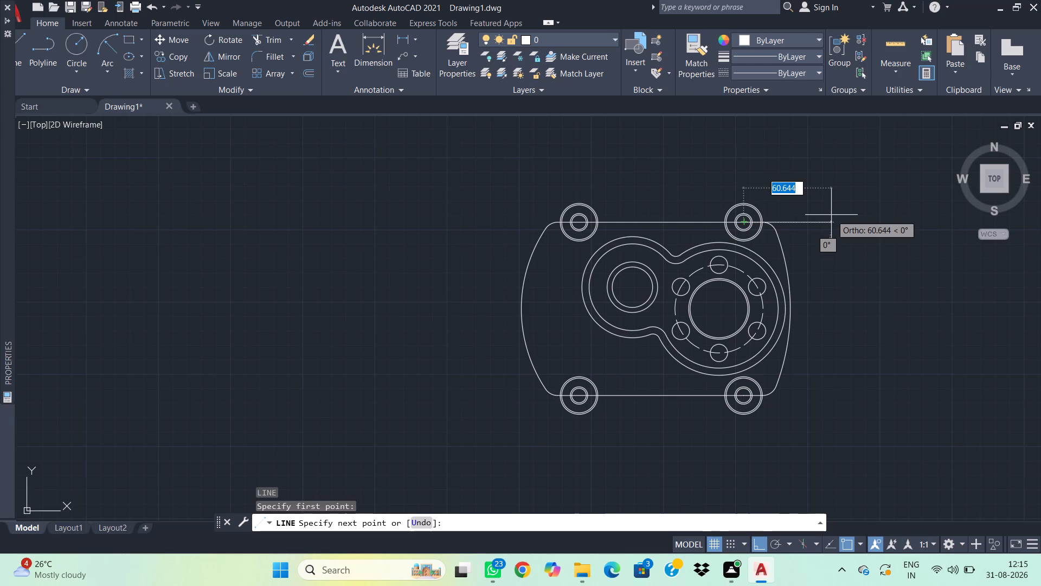
text(43)
key(Return)
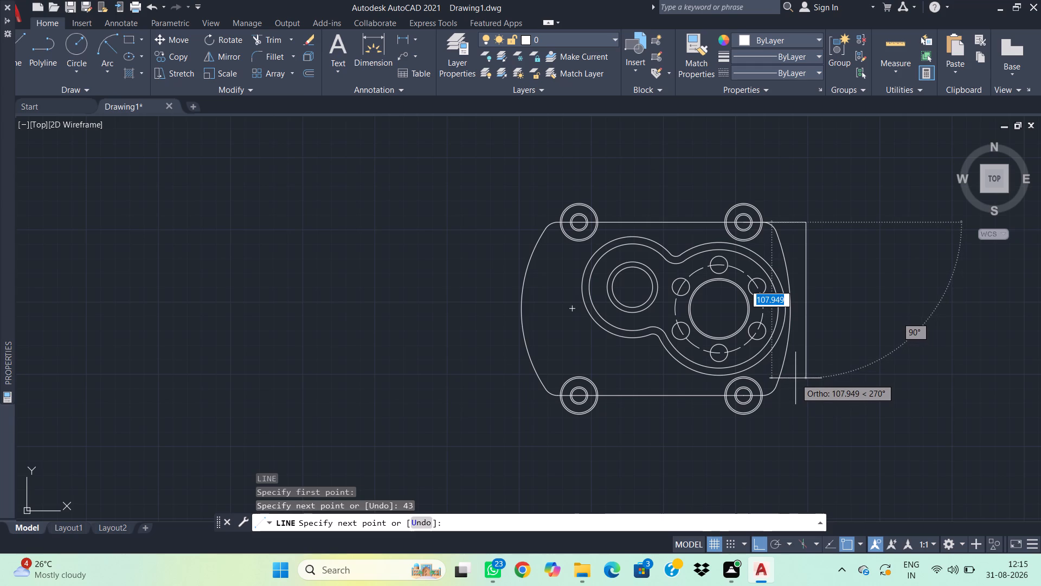
key(Escape)
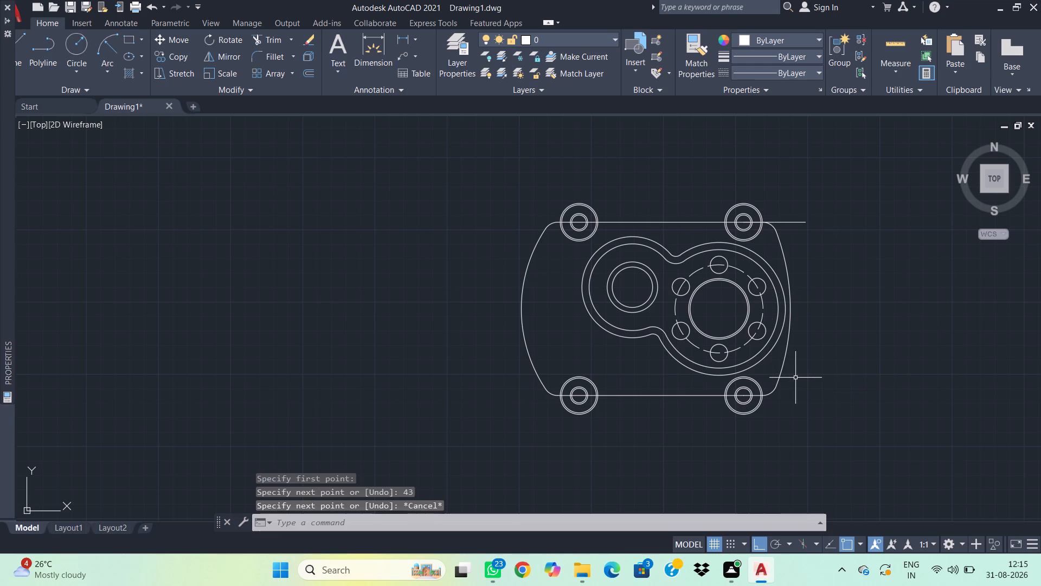
text(l)
key(space)
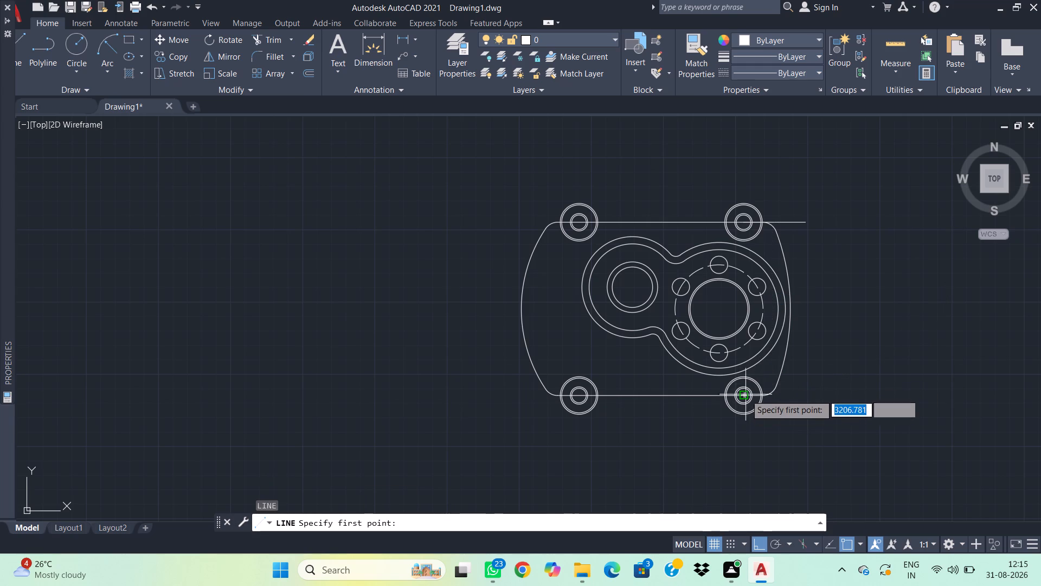
click(743, 393)
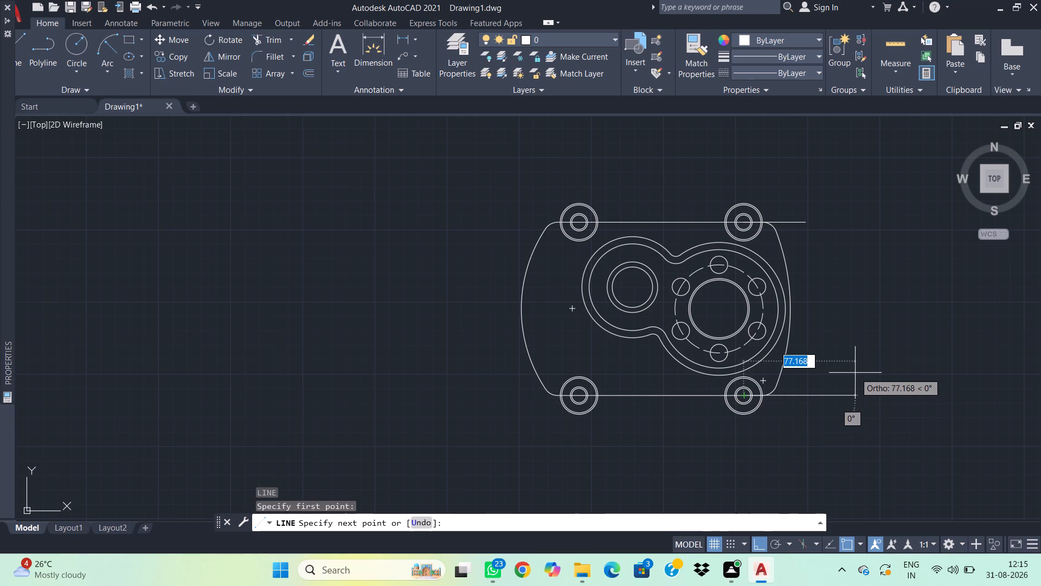
text(43)
key(Return)
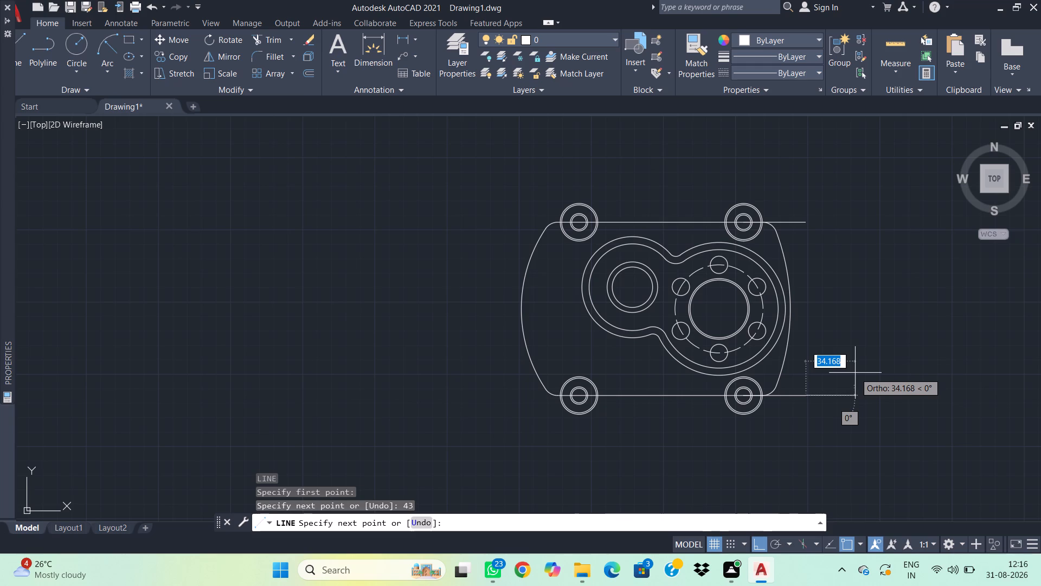
key(Escape)
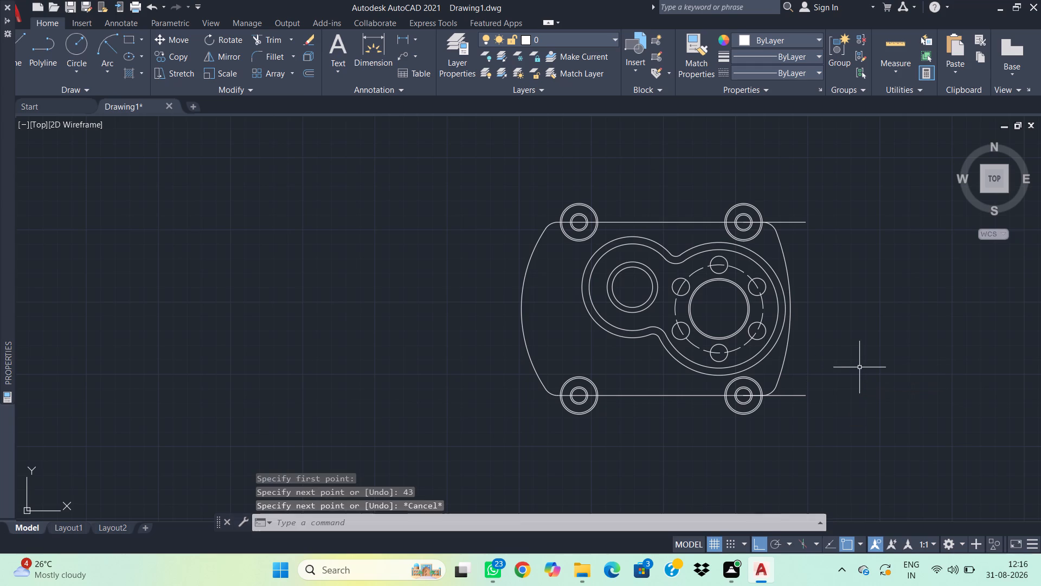
Draw a horizontal line from the large bolt-circle flange's centre rightward, well past the plate's right edge.
text(l)
key(space)
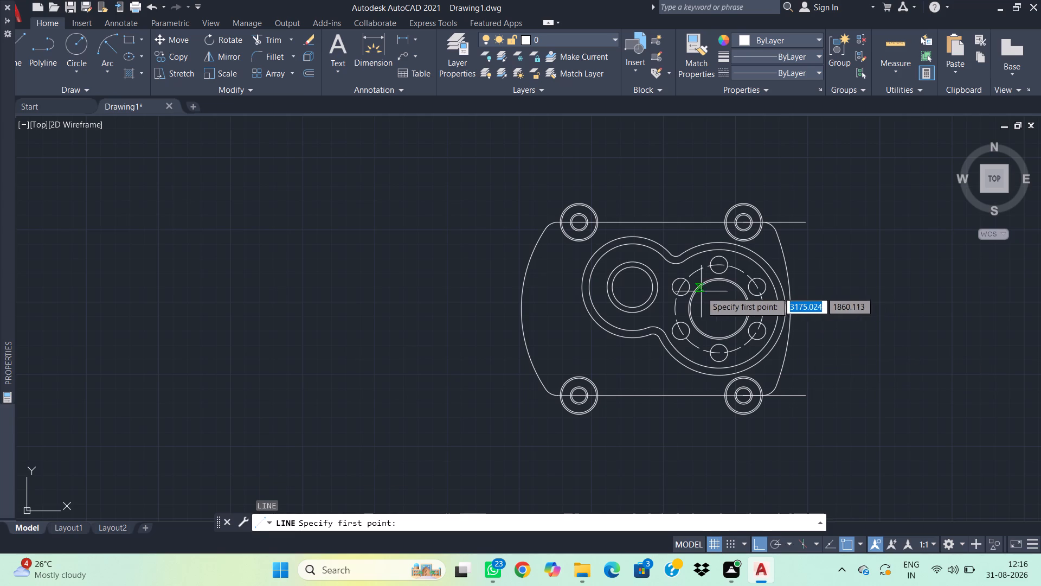
click(719, 308)
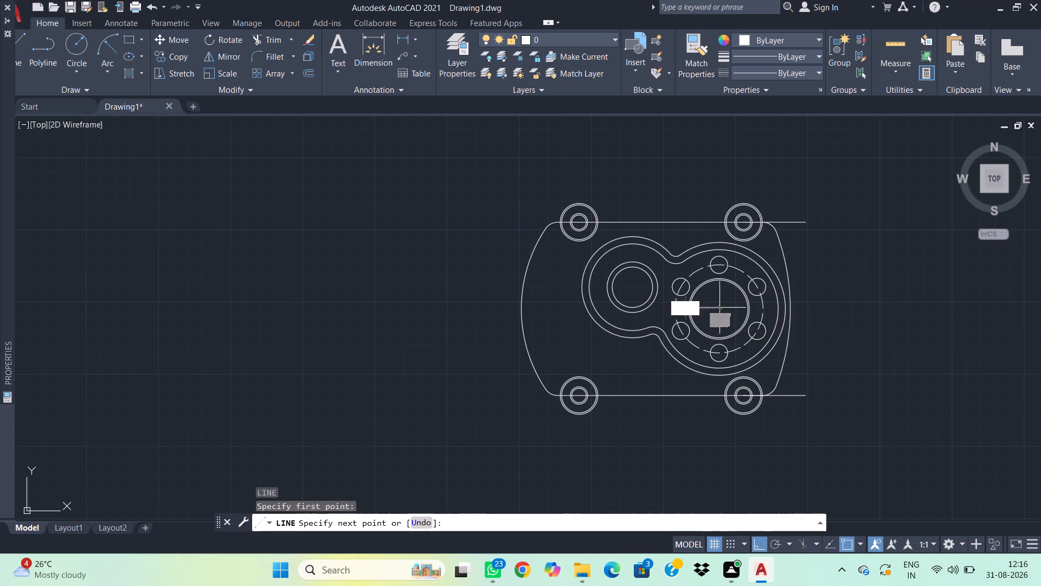
click(909, 319)
key(Escape)
Draw a vertical line joining the outer ends of the two right-hand extension lines.
text(l)
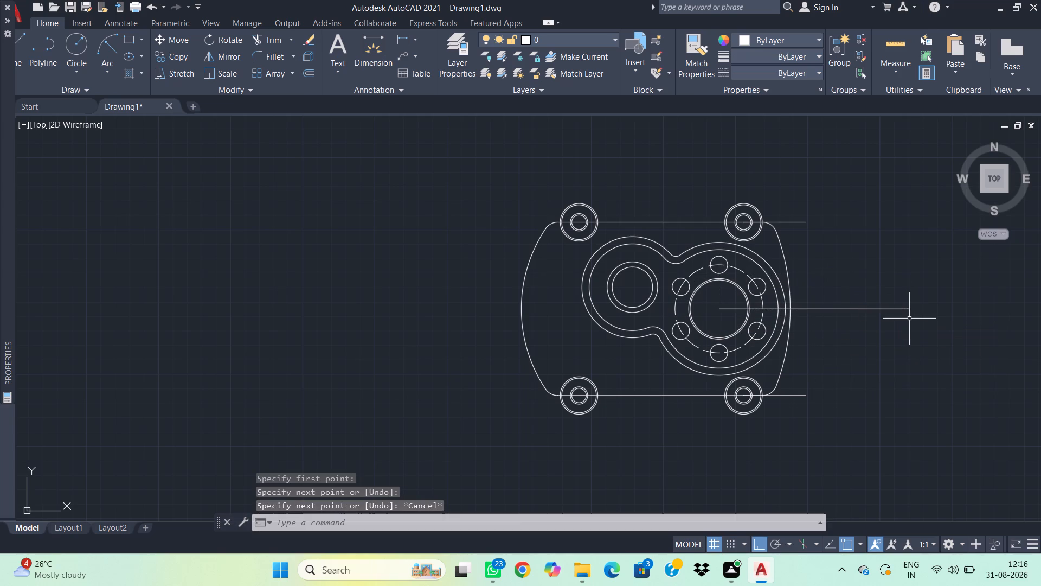
key(space)
click(802, 221)
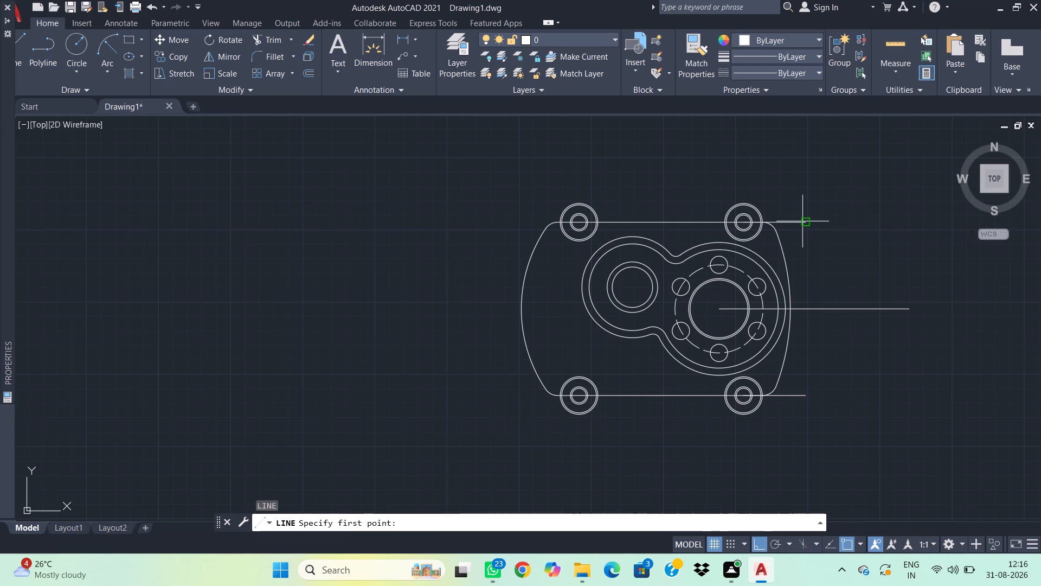
click(806, 396)
key(Escape)
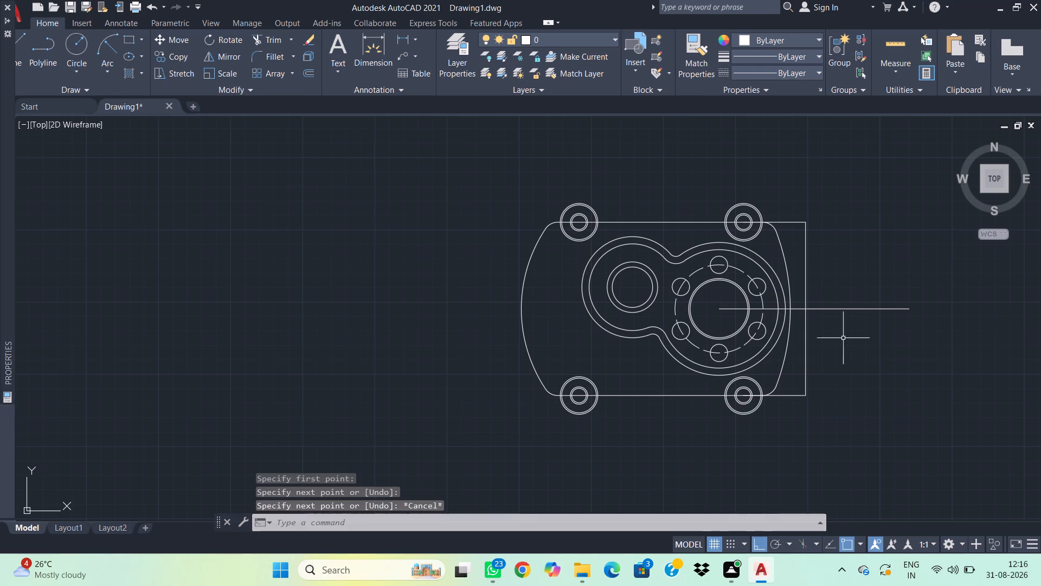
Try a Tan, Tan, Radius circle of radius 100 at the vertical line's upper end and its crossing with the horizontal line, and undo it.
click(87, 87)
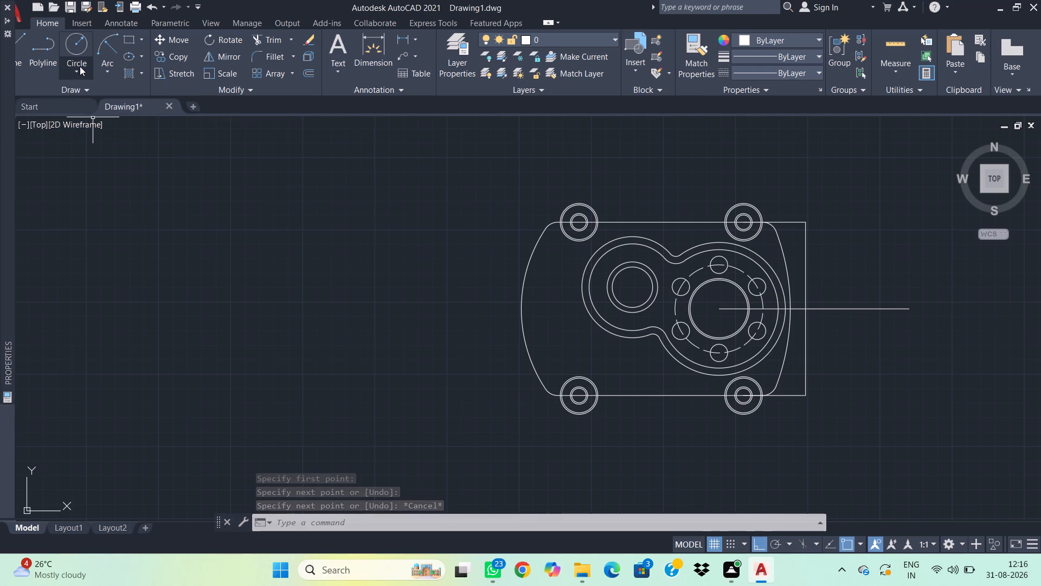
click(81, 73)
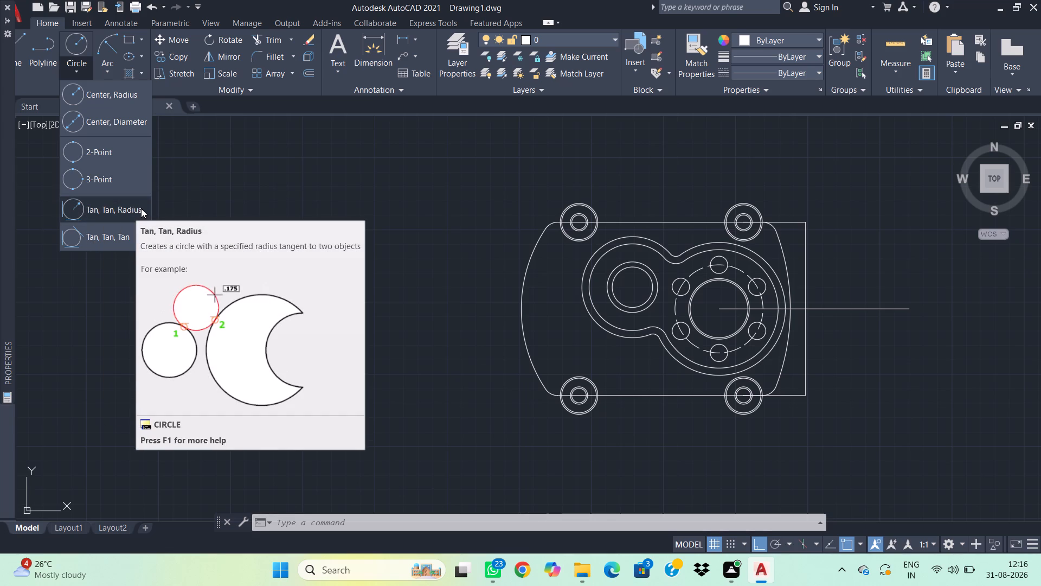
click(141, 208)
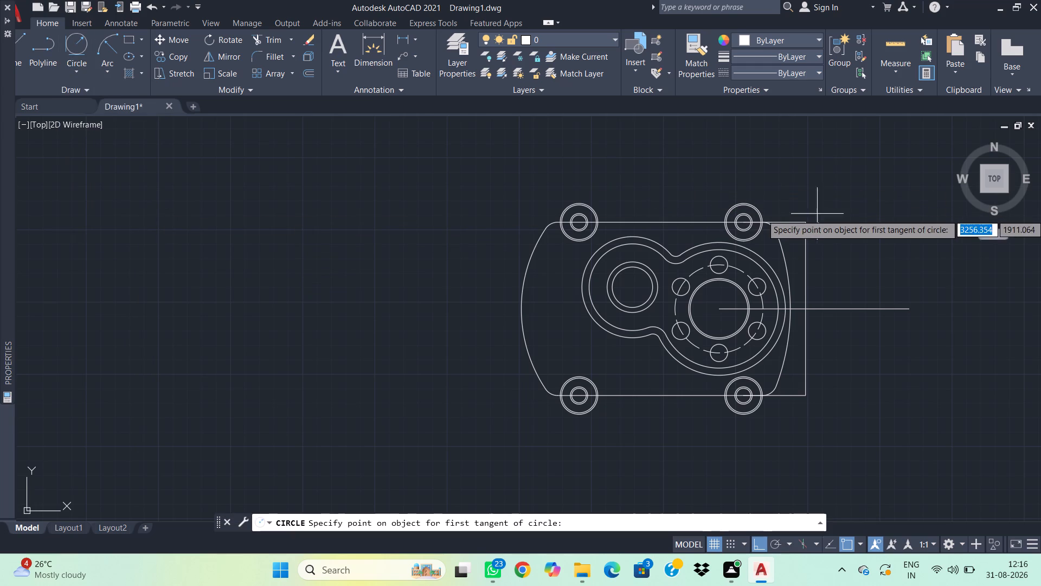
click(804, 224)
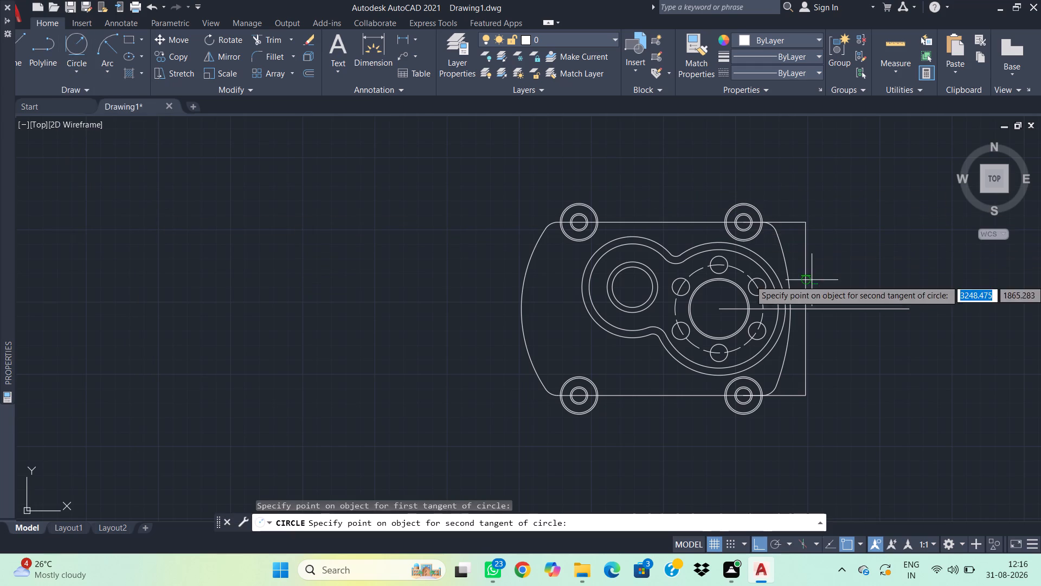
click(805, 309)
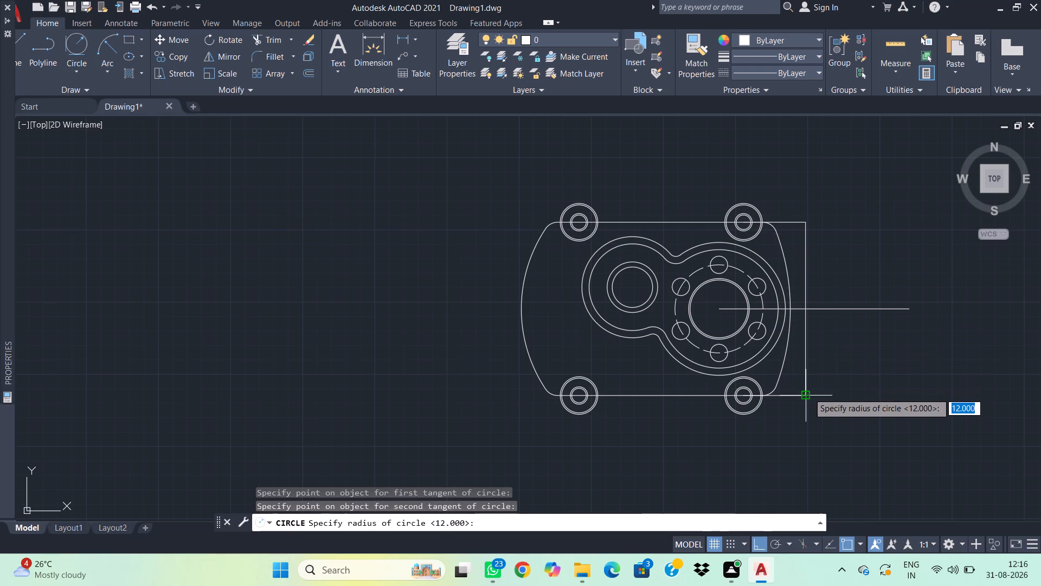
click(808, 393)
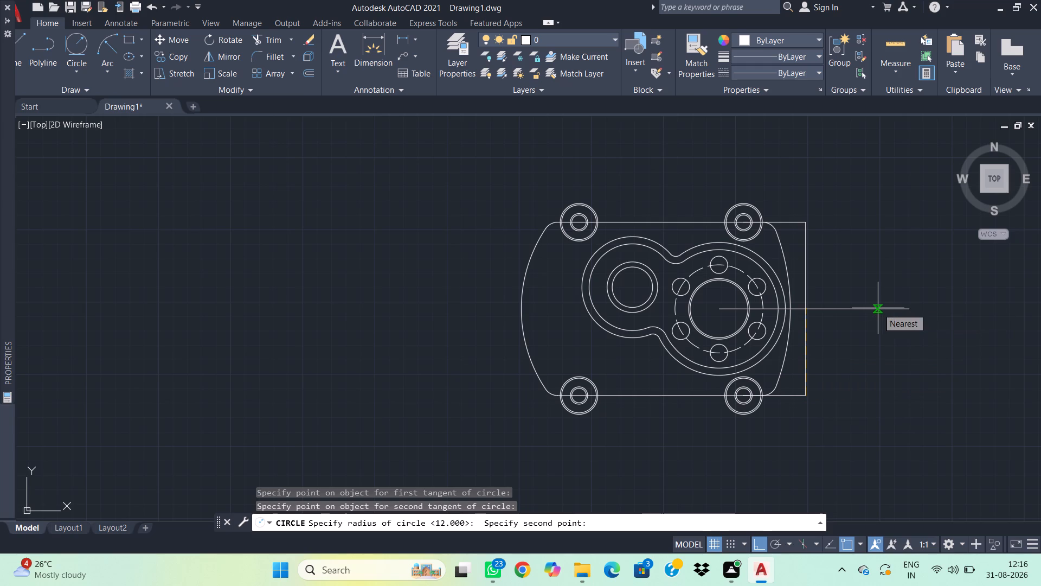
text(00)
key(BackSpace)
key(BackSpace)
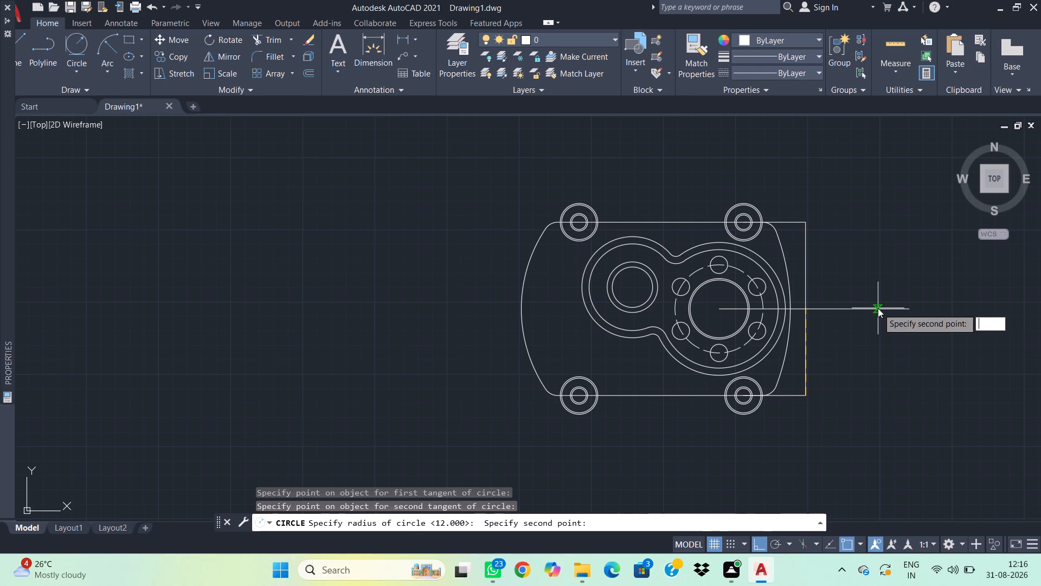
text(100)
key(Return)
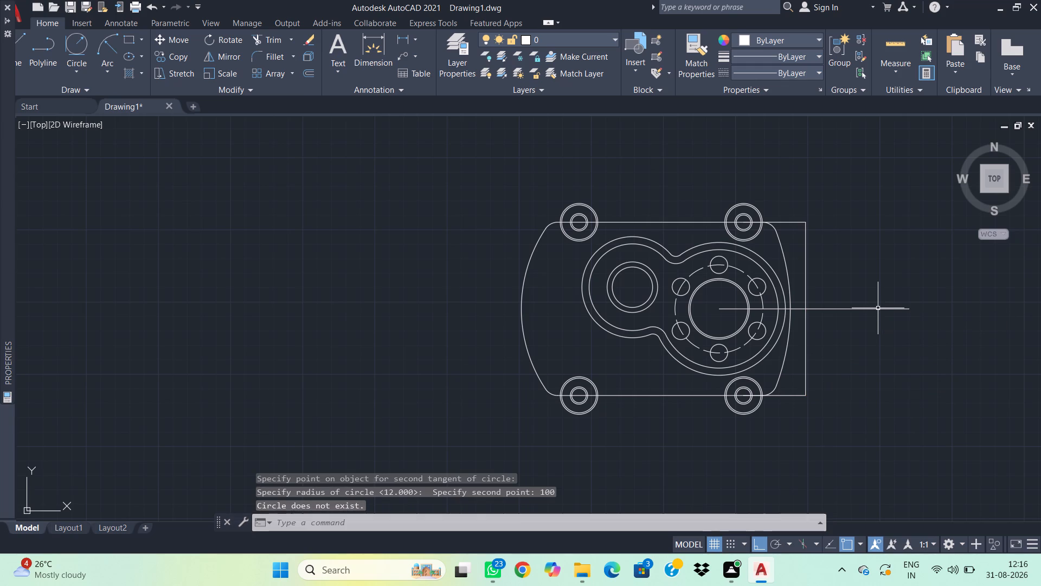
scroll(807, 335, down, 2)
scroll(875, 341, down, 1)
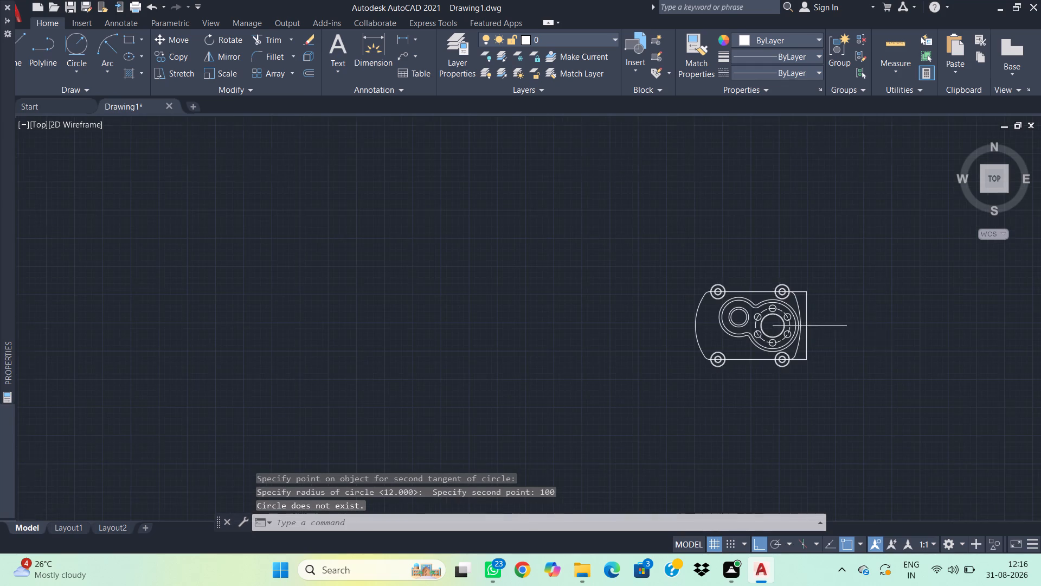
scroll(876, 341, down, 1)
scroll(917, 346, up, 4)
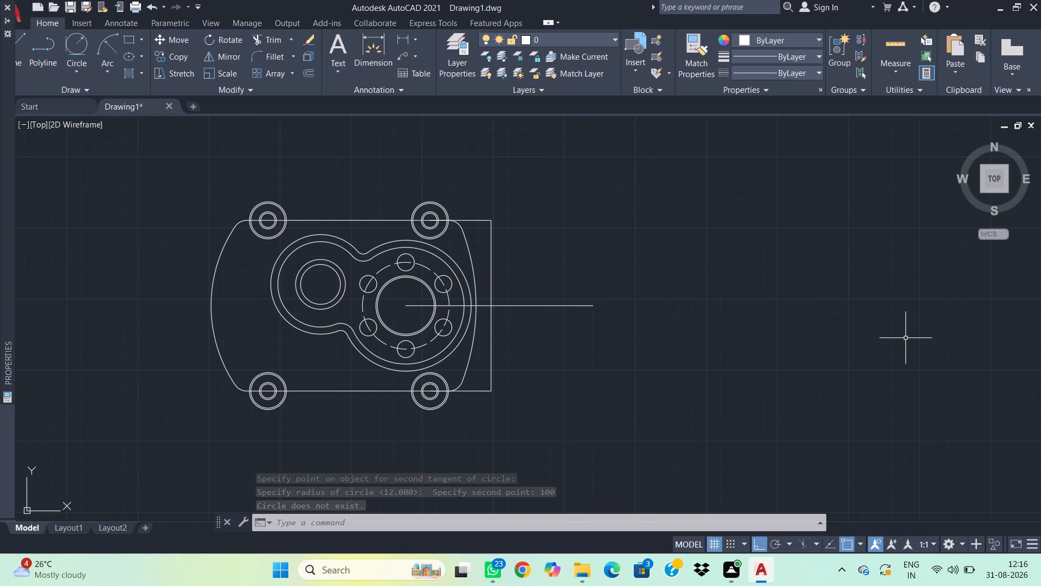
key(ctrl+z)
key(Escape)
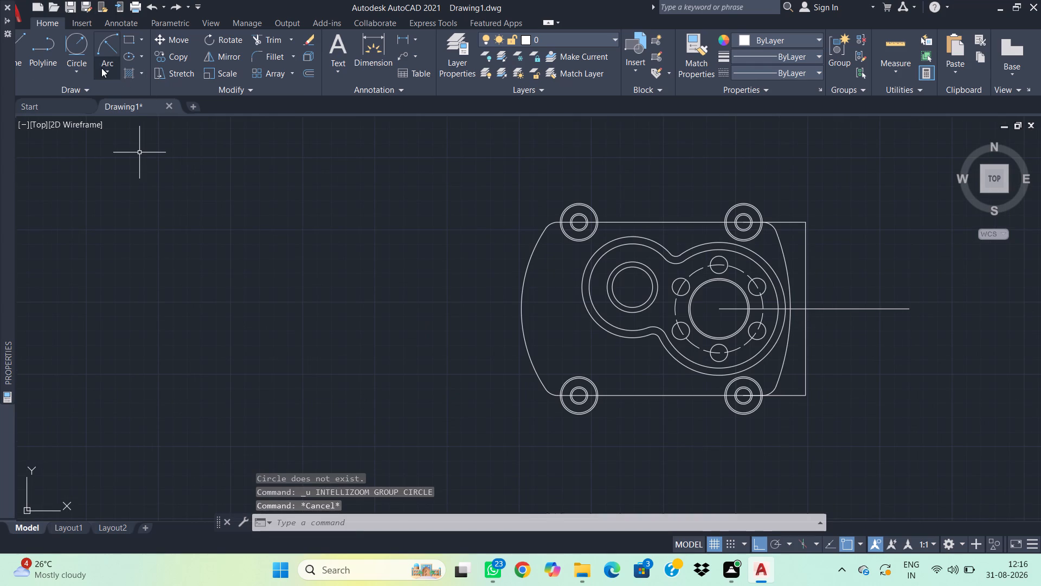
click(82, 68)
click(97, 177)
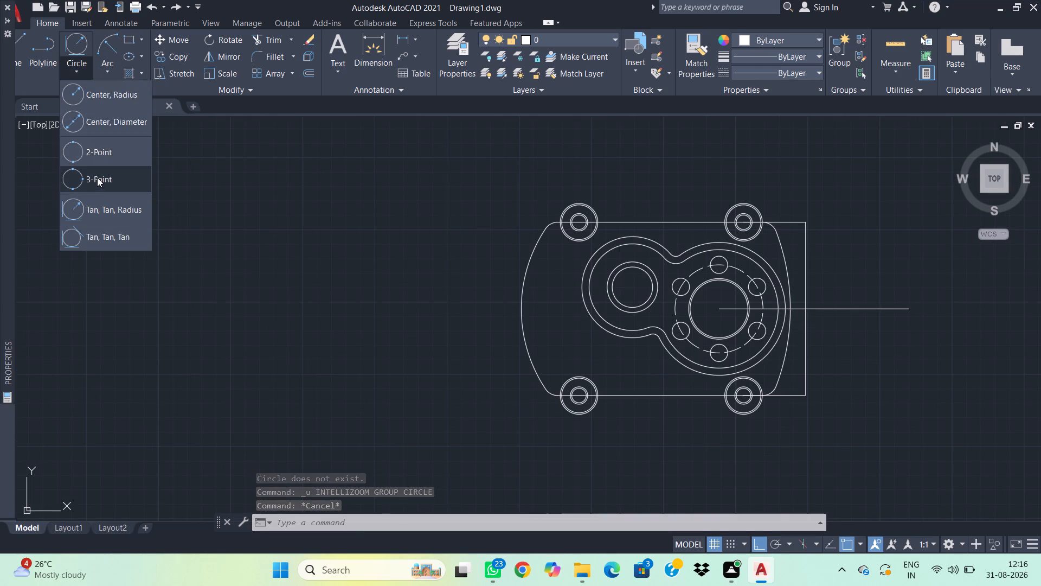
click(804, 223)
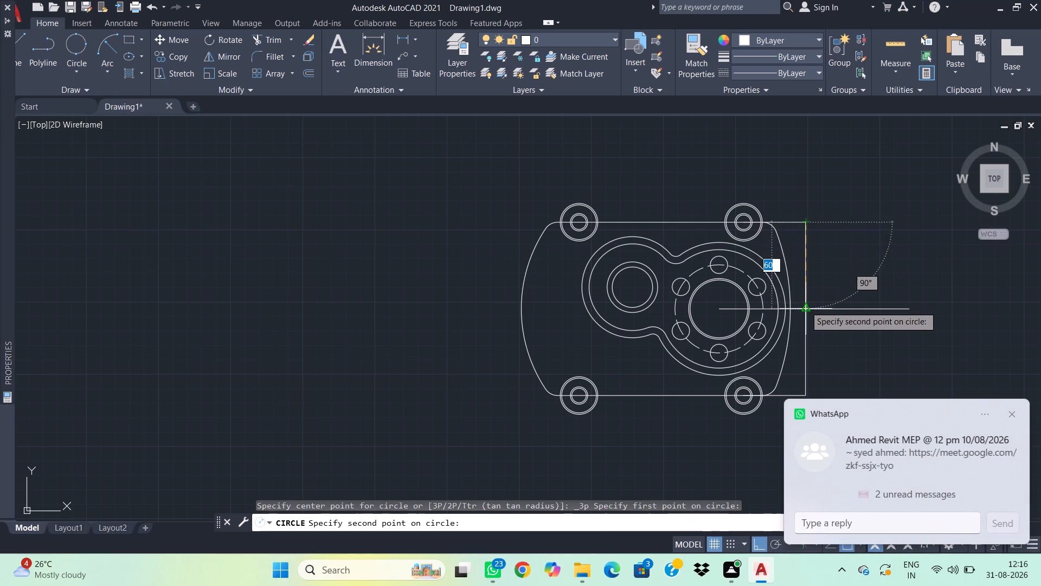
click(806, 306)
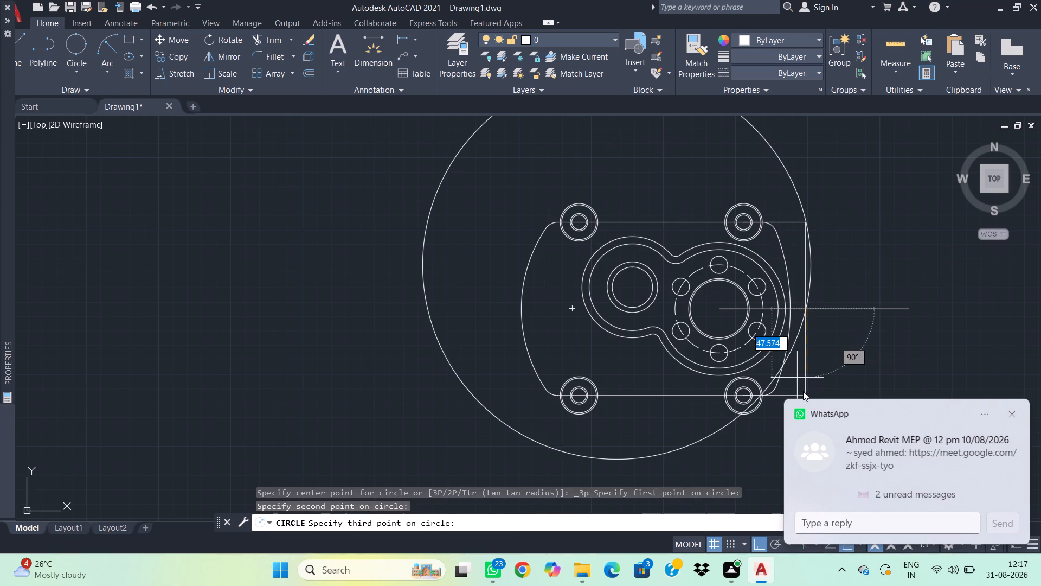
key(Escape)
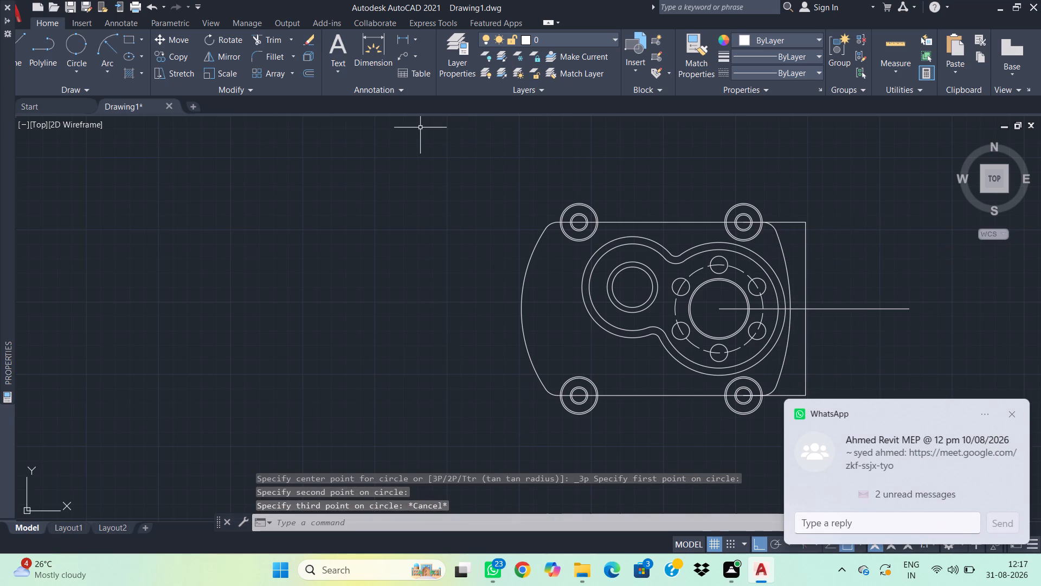
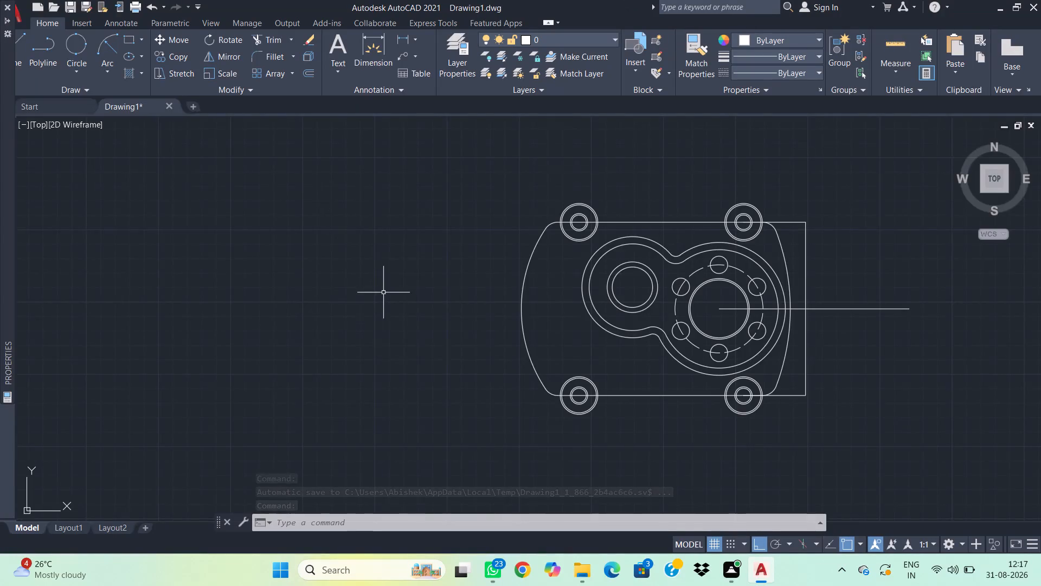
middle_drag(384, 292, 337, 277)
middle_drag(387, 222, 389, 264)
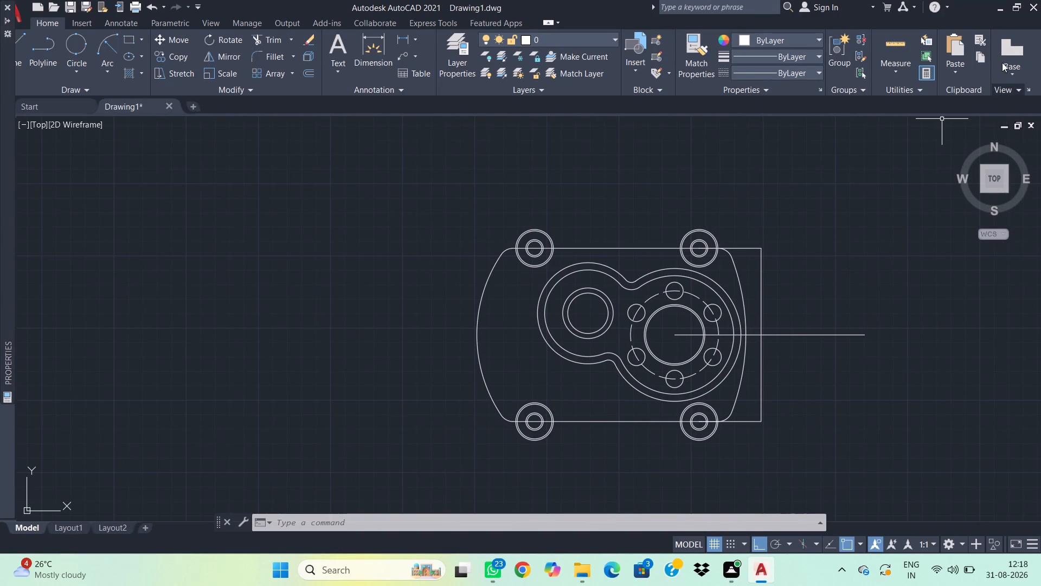
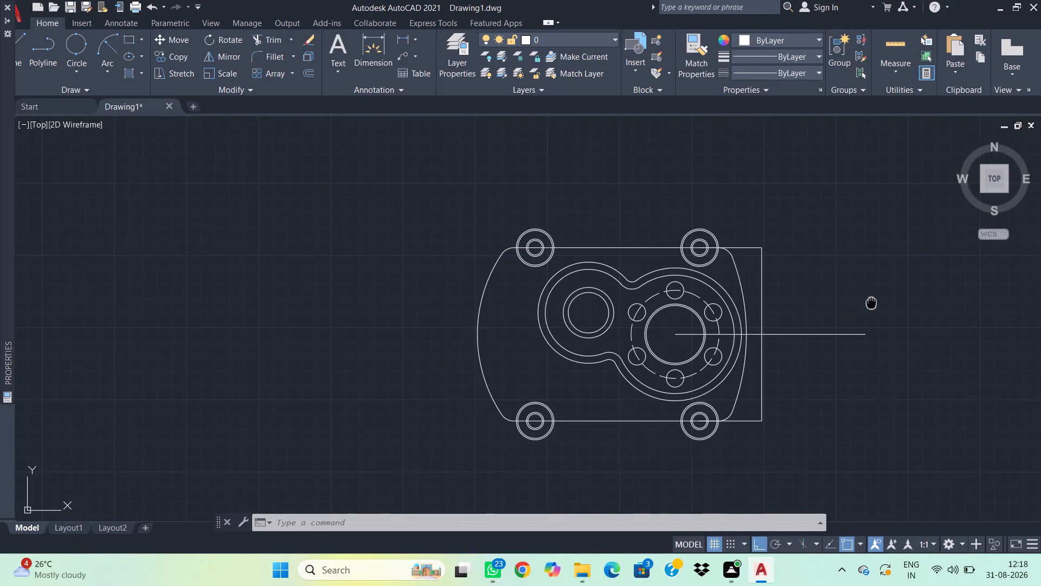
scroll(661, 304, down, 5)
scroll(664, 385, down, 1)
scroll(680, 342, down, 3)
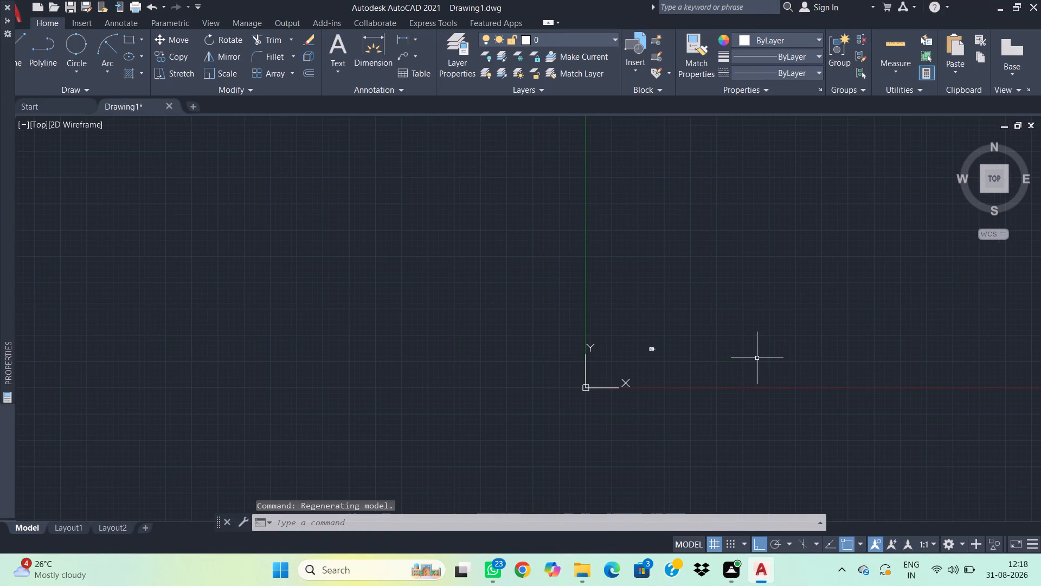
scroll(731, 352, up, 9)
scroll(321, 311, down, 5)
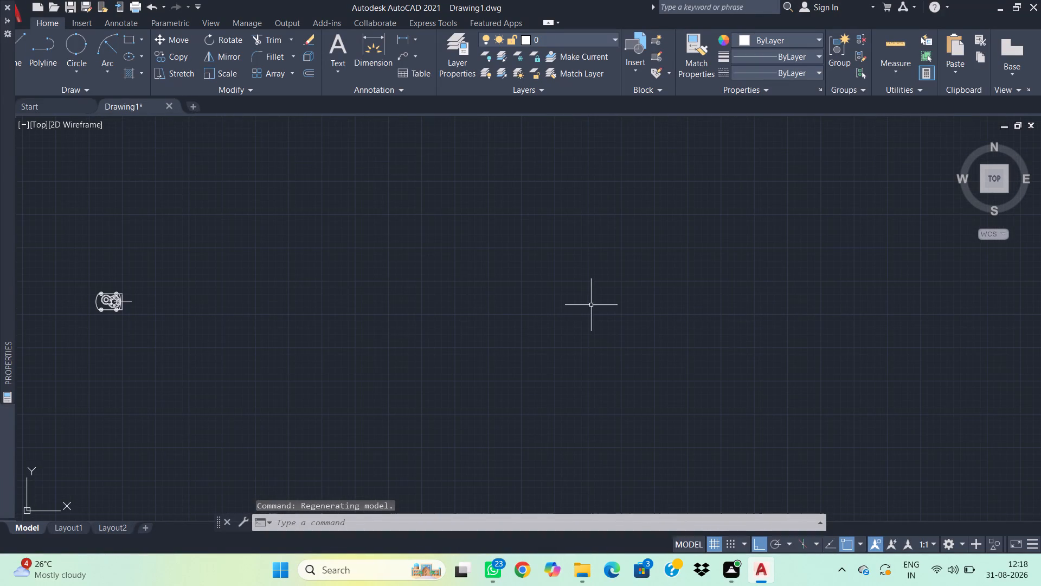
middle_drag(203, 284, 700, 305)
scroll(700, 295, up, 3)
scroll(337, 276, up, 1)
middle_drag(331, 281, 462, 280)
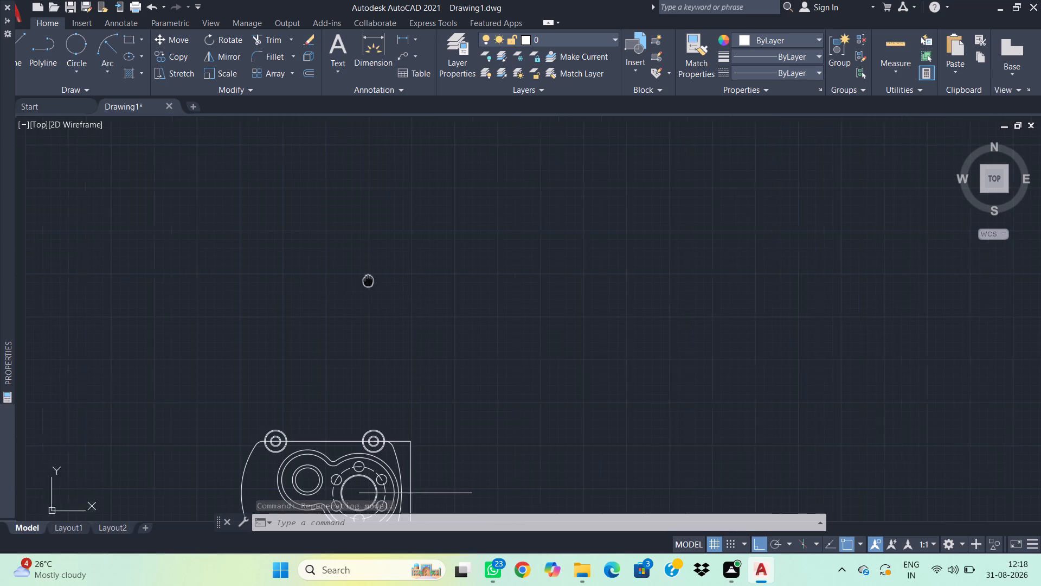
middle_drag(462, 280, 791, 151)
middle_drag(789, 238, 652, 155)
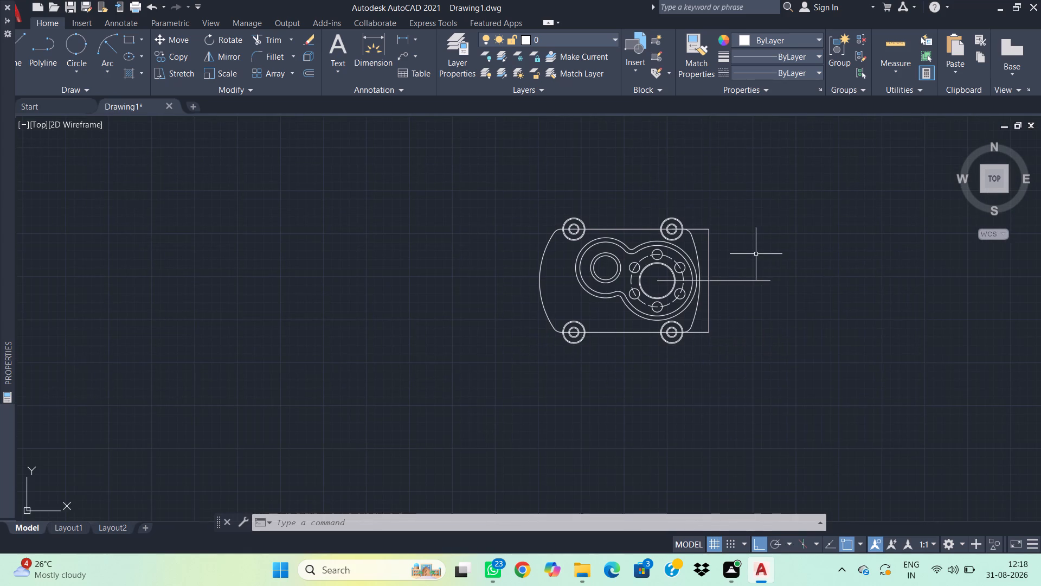
Select the horizontal construction line running from the bolt-circle centre out past the plate's right edge.
scroll(711, 269, up, 1)
scroll(549, 271, up, 1)
drag(949, 472, 837, 380)
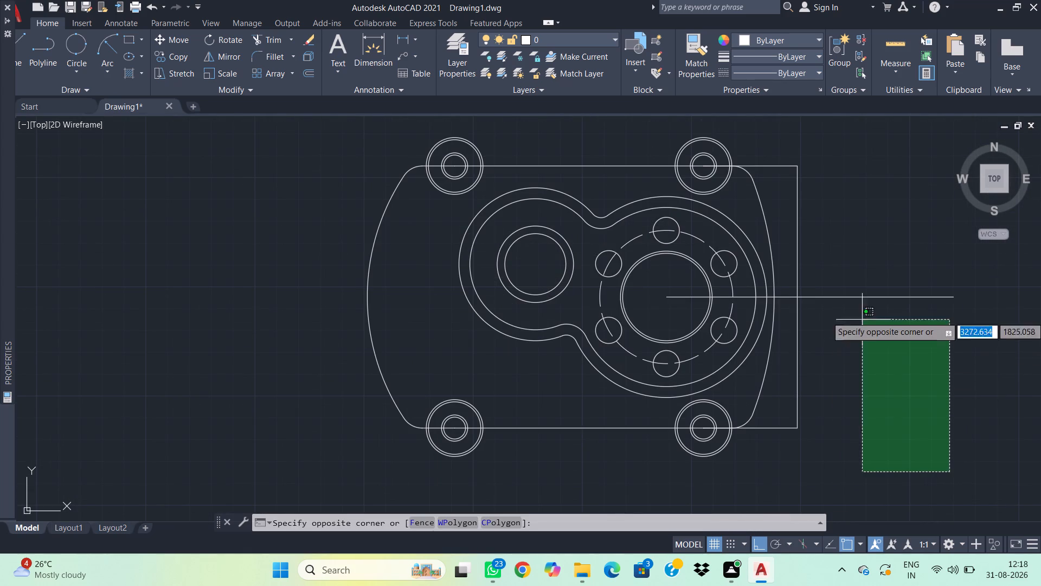
click(858, 271)
double_click(880, 346)
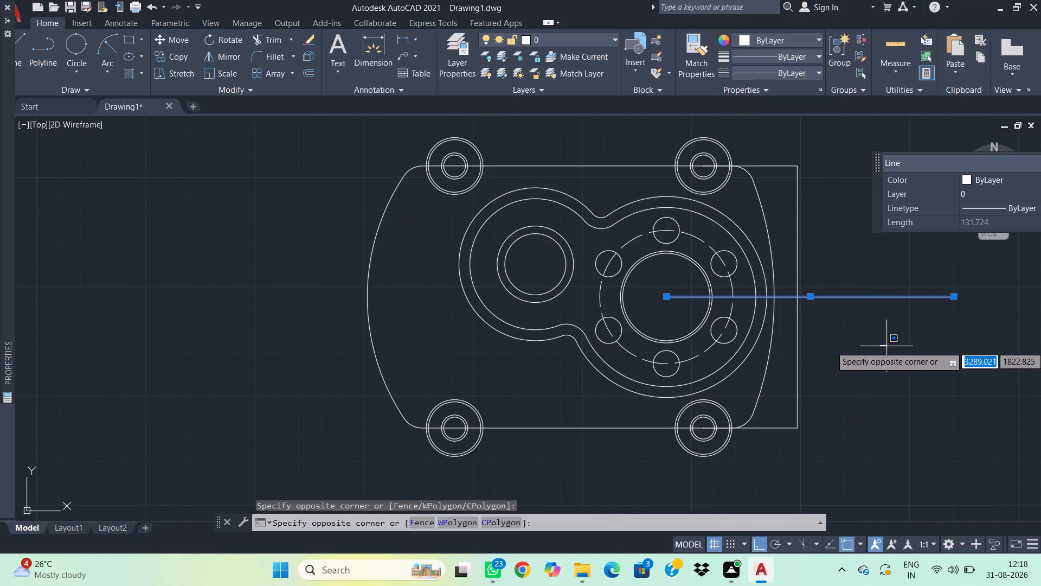
click(887, 346)
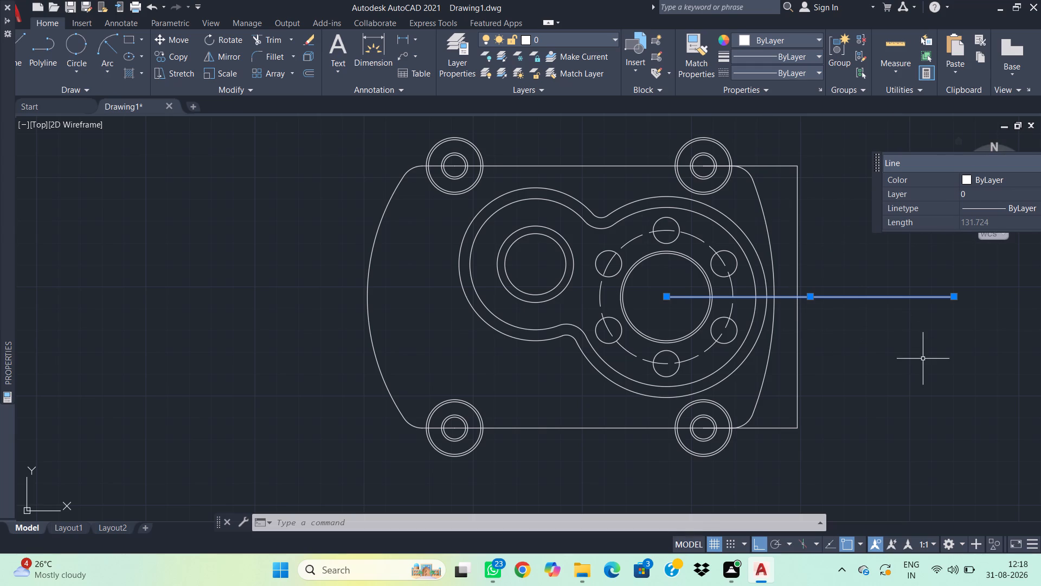
click(928, 389)
drag(895, 423, 895, 416)
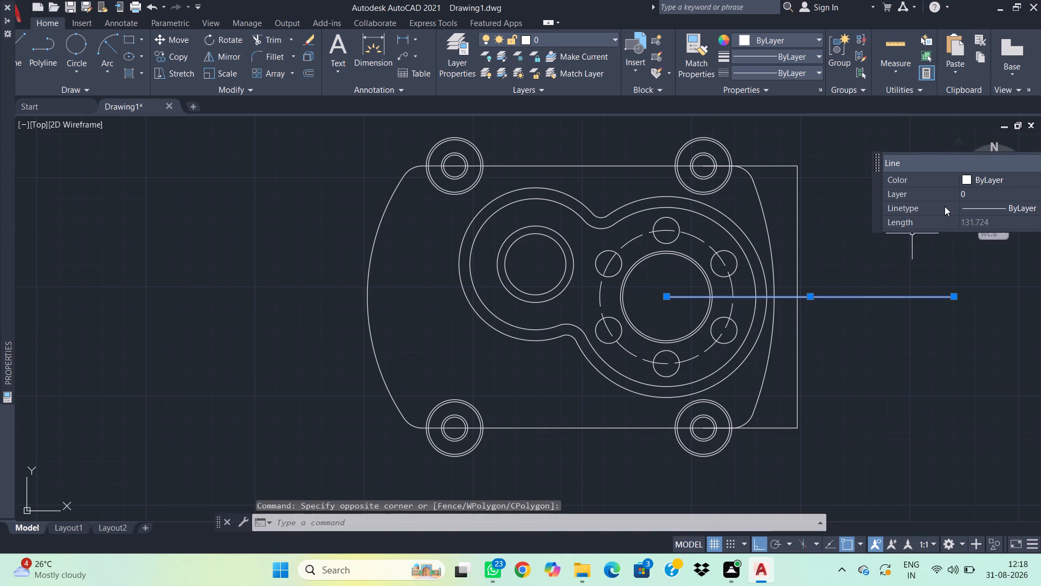
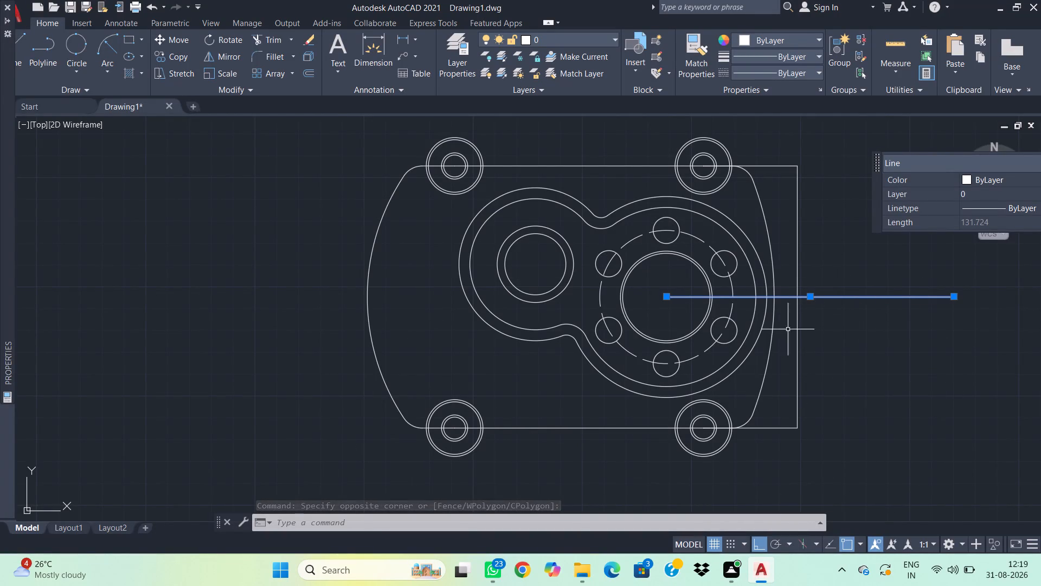
Select the entire front view of the plate, including its holes, bosses and construction lines.
click(686, 305)
click(857, 390)
click(865, 394)
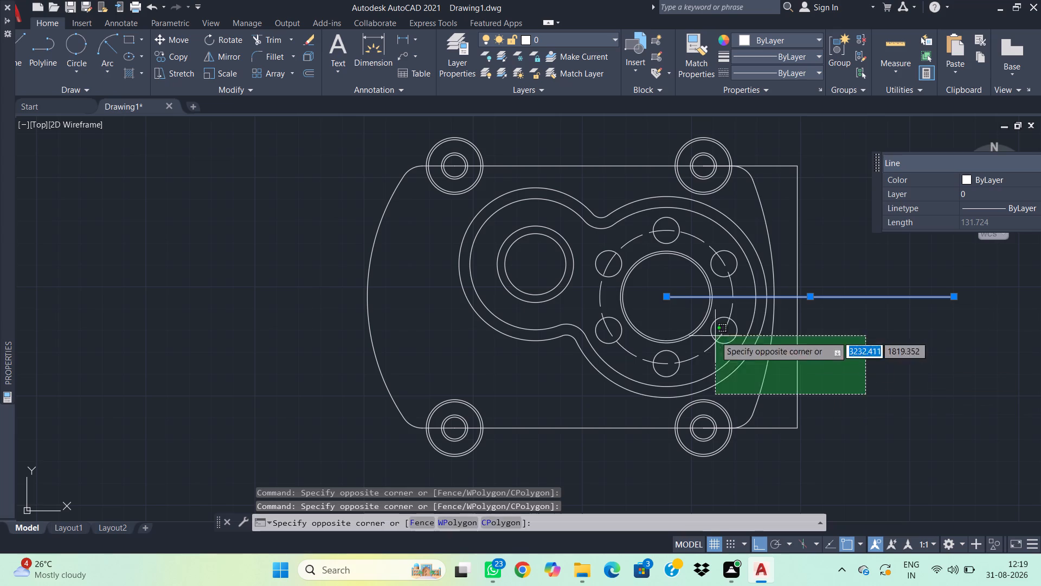
click(590, 301)
drag(909, 467, 738, 422)
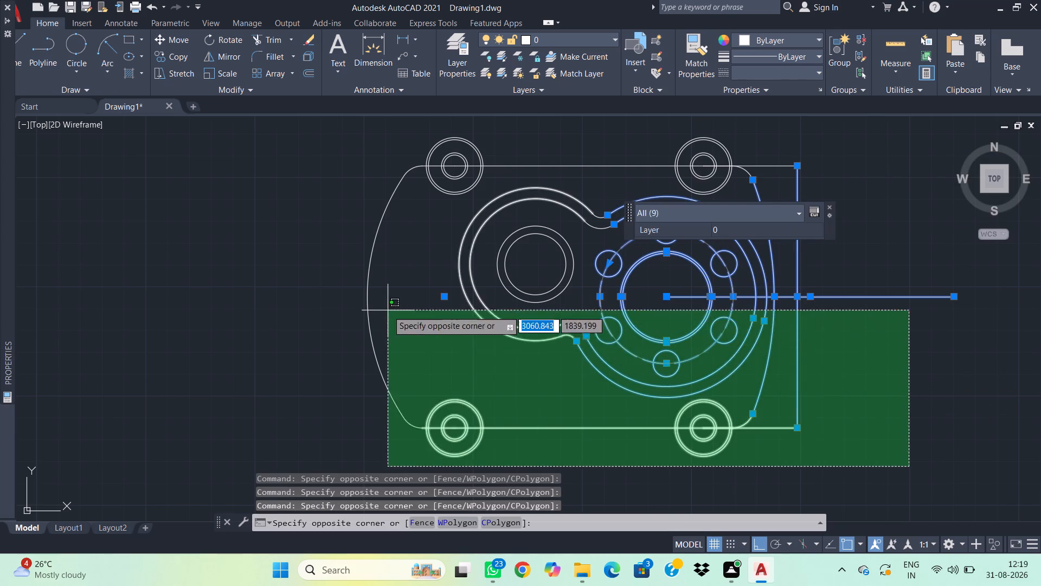
click(388, 310)
drag(908, 358, 900, 353)
click(368, 218)
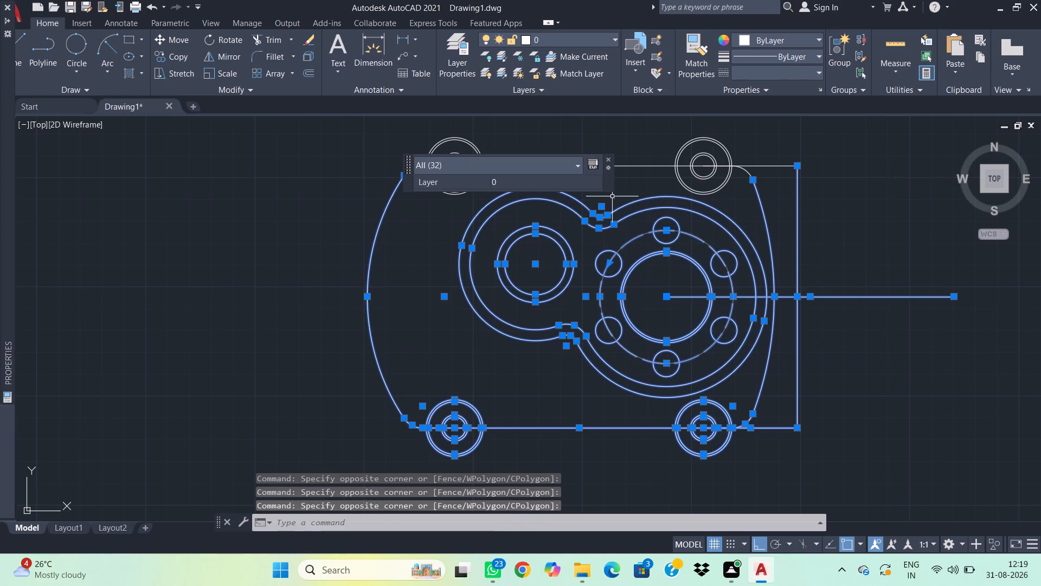
click(847, 238)
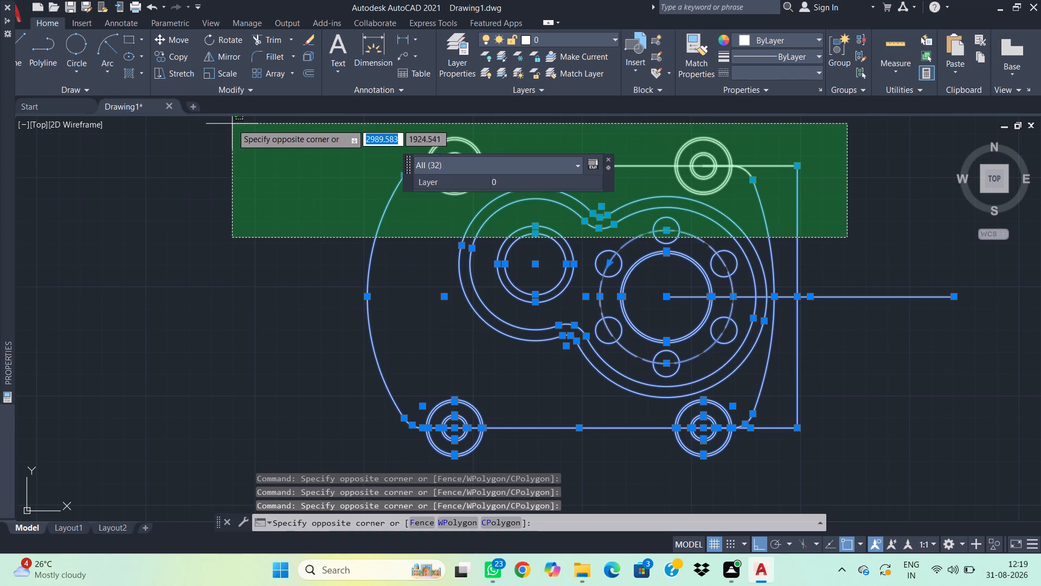
click(232, 124)
click(820, 253)
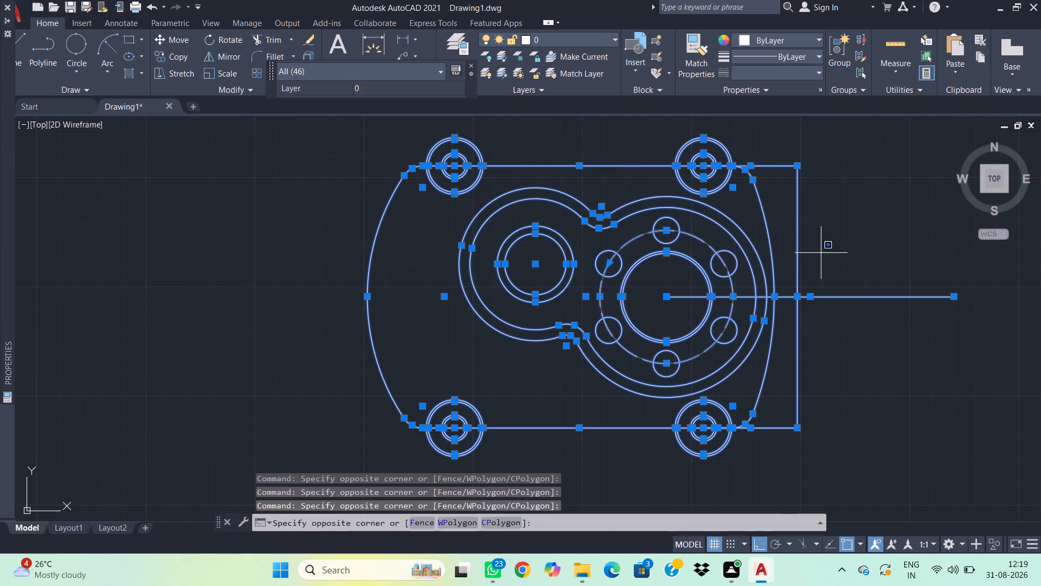
click(152, 263)
drag(815, 411, 795, 399)
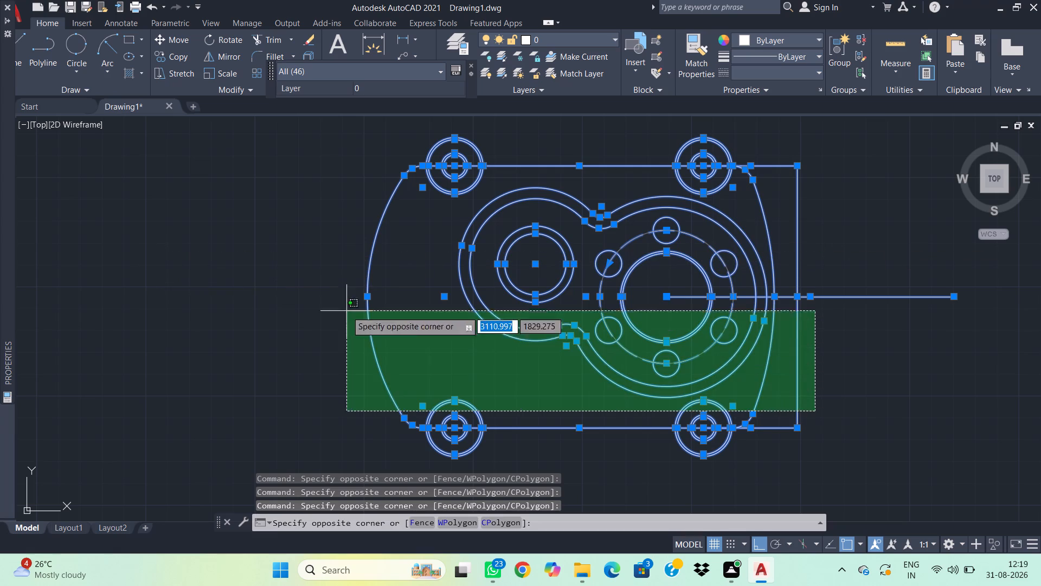
click(168, 288)
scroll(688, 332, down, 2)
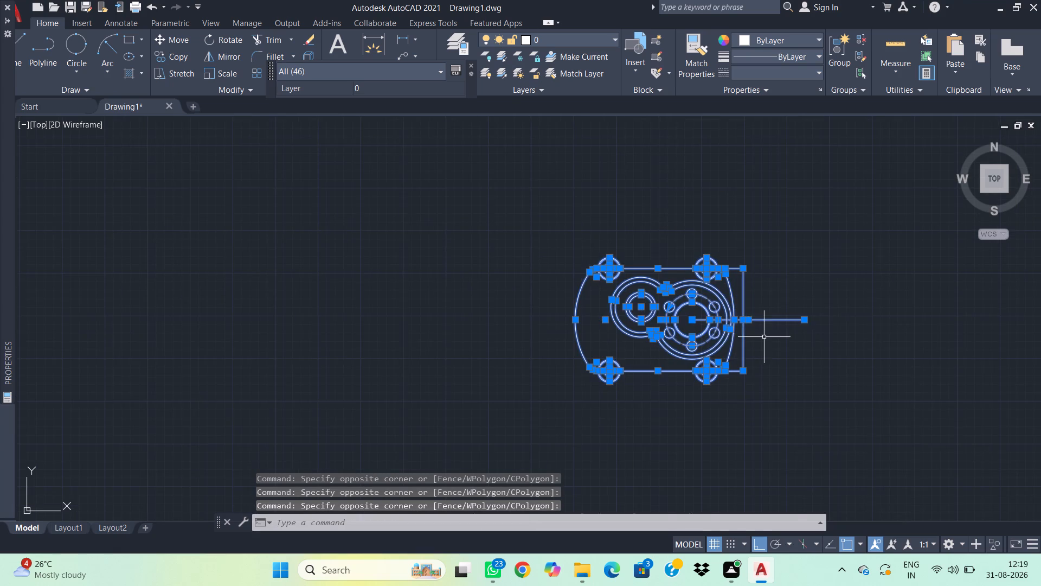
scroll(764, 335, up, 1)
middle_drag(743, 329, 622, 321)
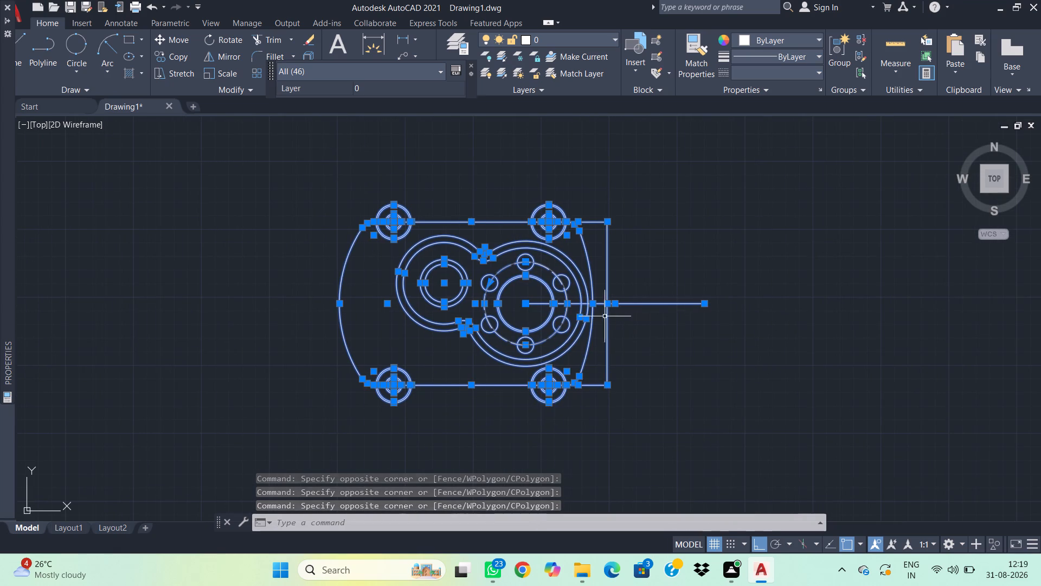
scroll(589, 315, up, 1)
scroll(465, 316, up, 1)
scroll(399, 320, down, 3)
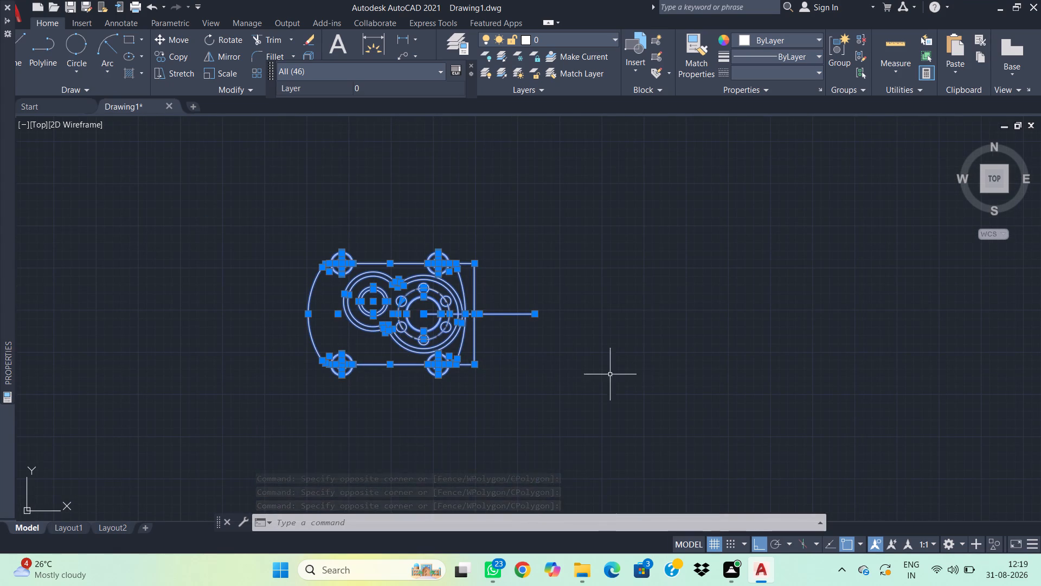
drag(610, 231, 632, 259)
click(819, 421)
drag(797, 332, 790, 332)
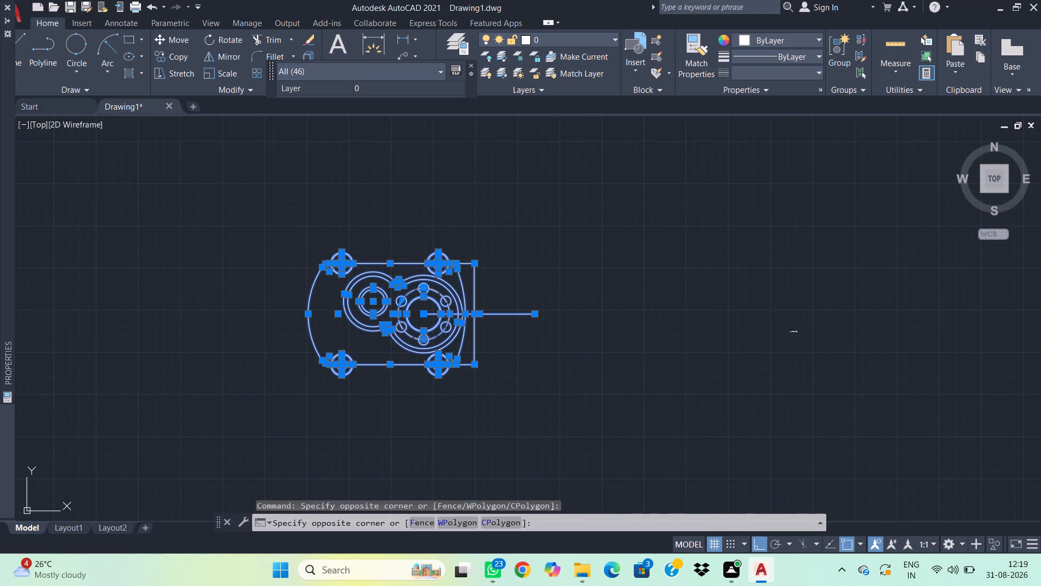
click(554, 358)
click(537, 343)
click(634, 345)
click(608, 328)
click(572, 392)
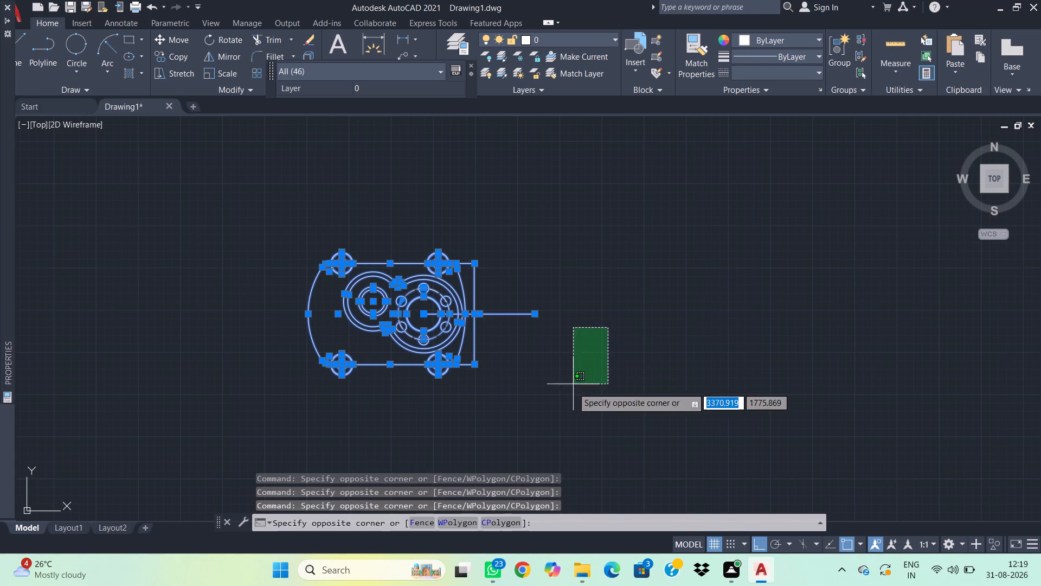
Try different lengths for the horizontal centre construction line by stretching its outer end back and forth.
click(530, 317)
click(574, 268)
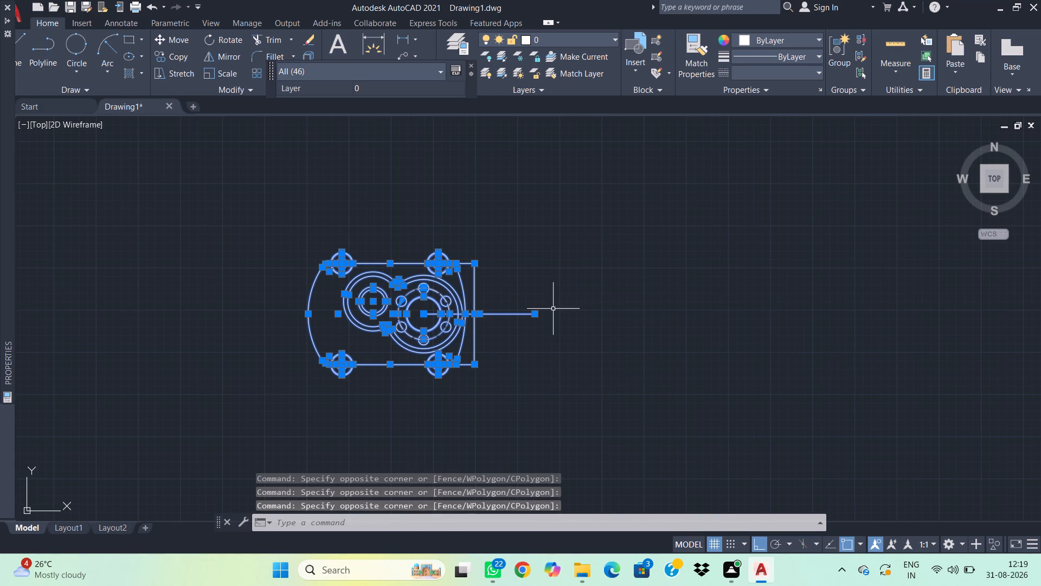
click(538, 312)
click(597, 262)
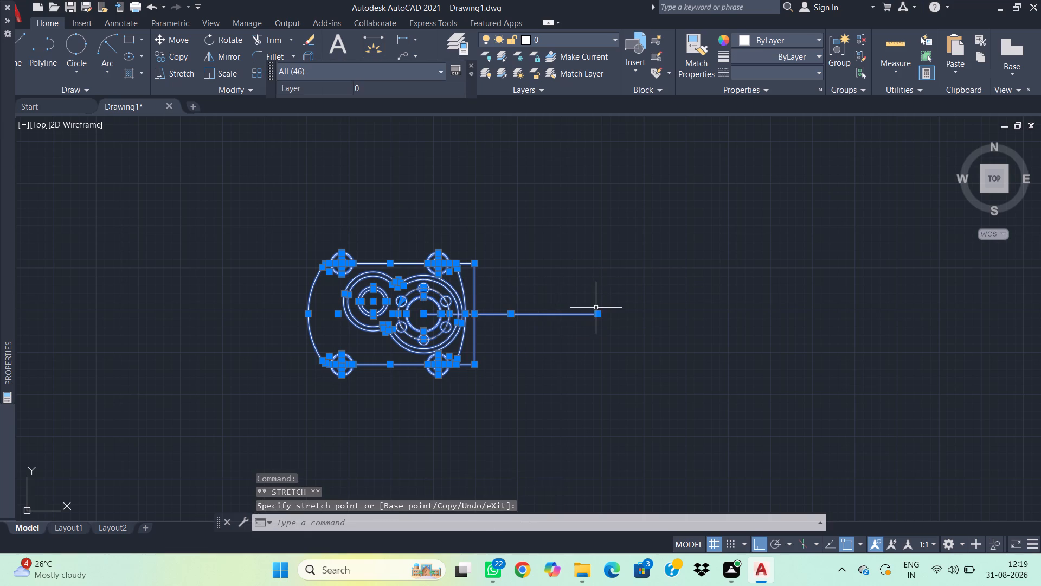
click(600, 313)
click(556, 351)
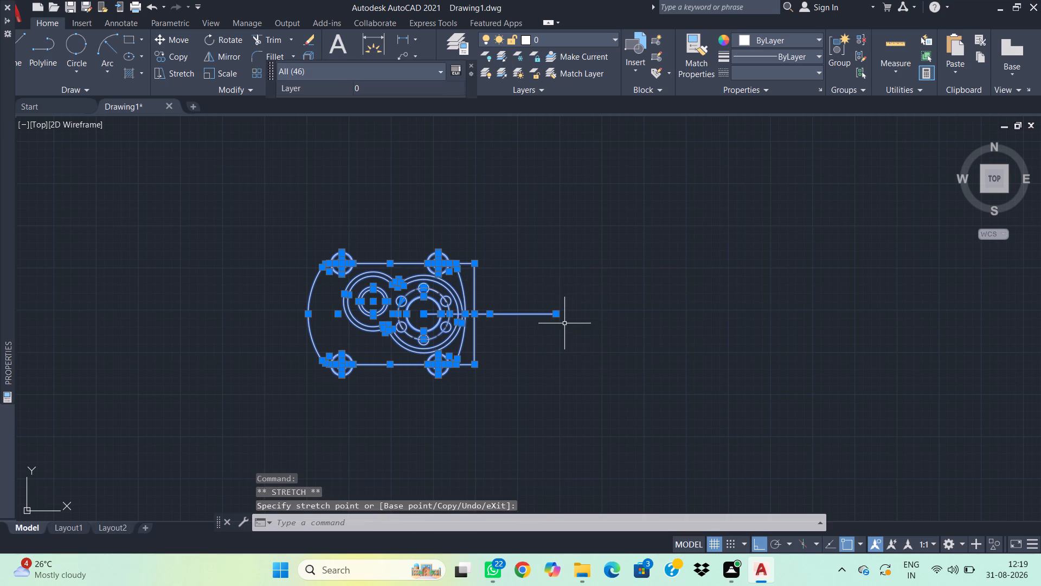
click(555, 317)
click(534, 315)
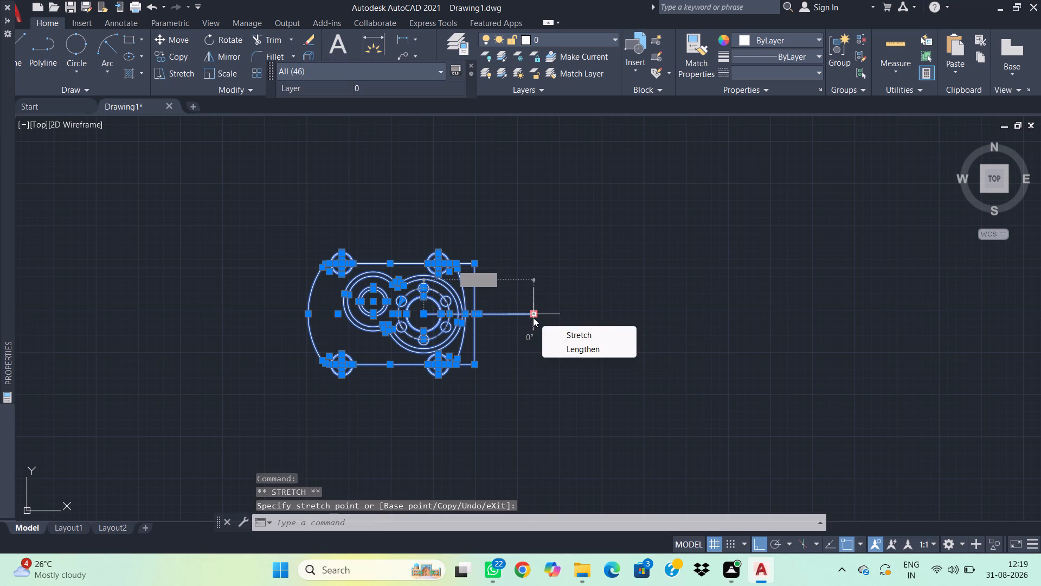
Shorten the horizontal centre construction line by stretching its outer end back to the vertical construction line beside the plate.
click(533, 317)
click(581, 345)
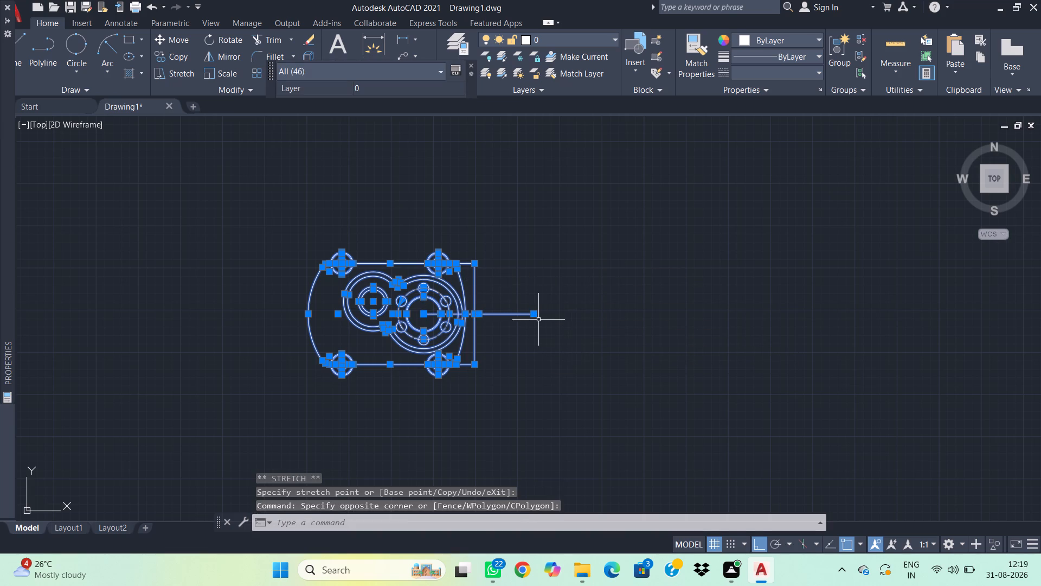
click(536, 318)
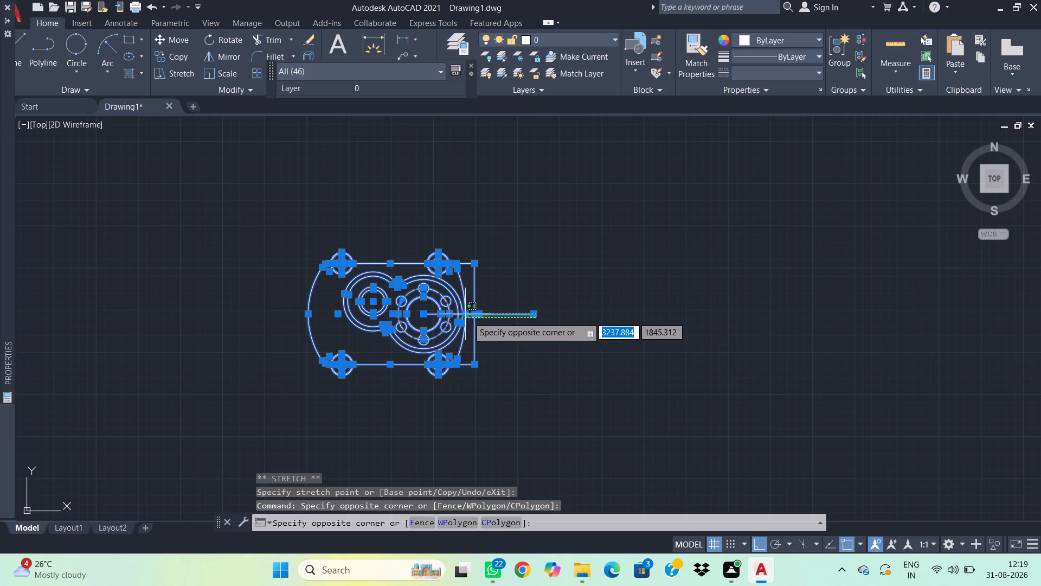
click(510, 348)
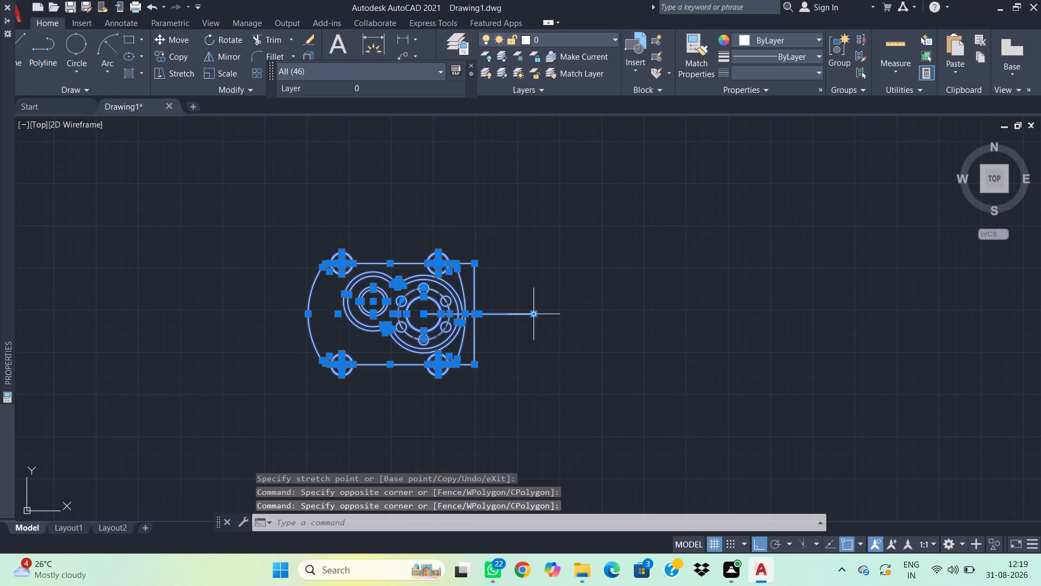
click(534, 317)
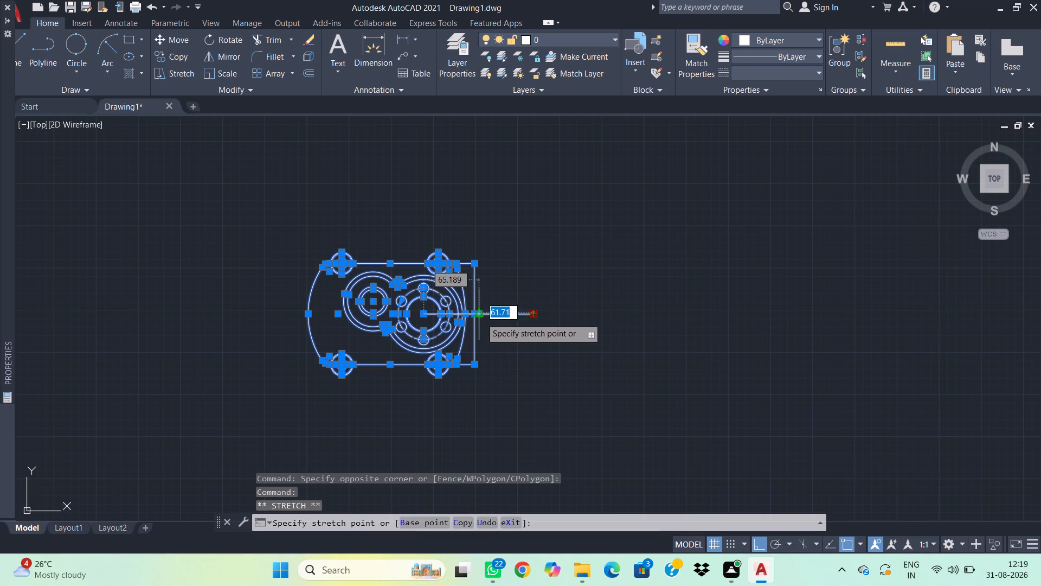
click(472, 317)
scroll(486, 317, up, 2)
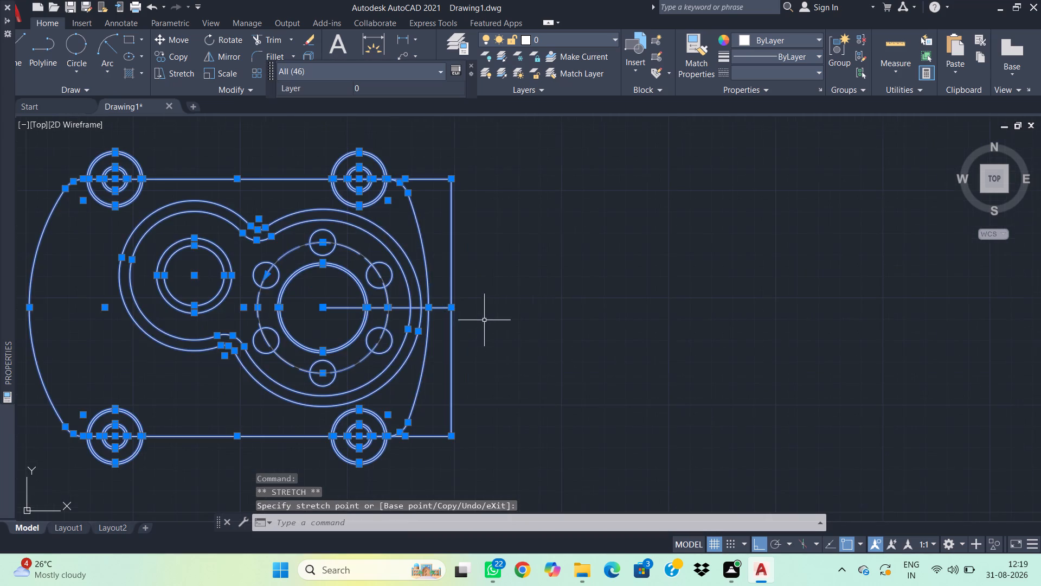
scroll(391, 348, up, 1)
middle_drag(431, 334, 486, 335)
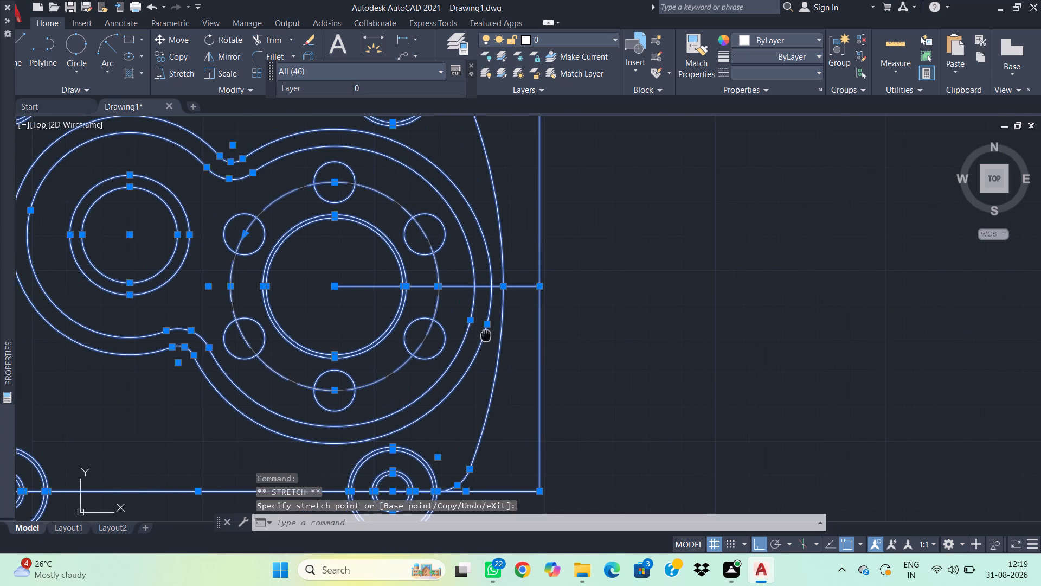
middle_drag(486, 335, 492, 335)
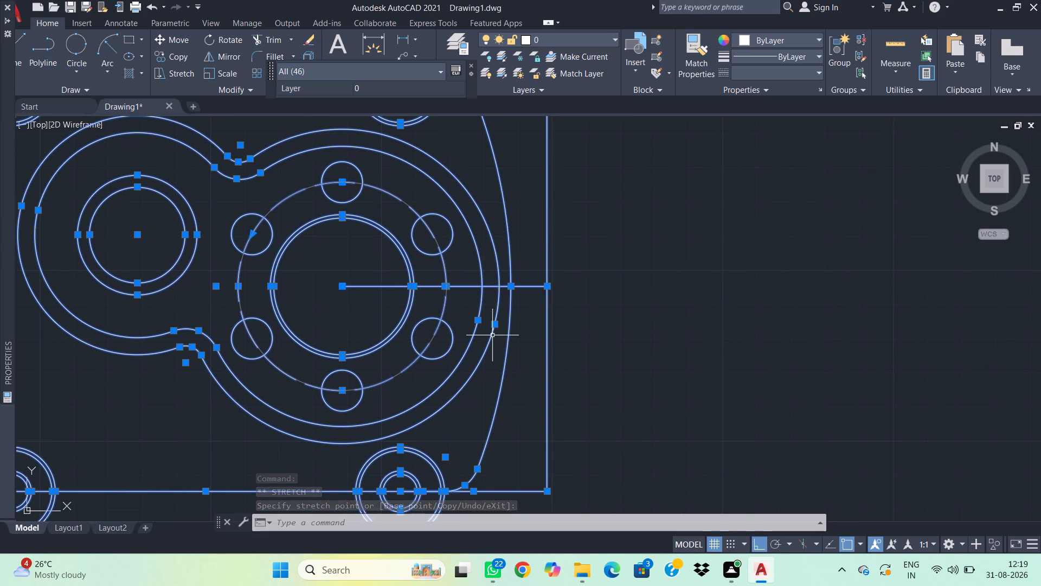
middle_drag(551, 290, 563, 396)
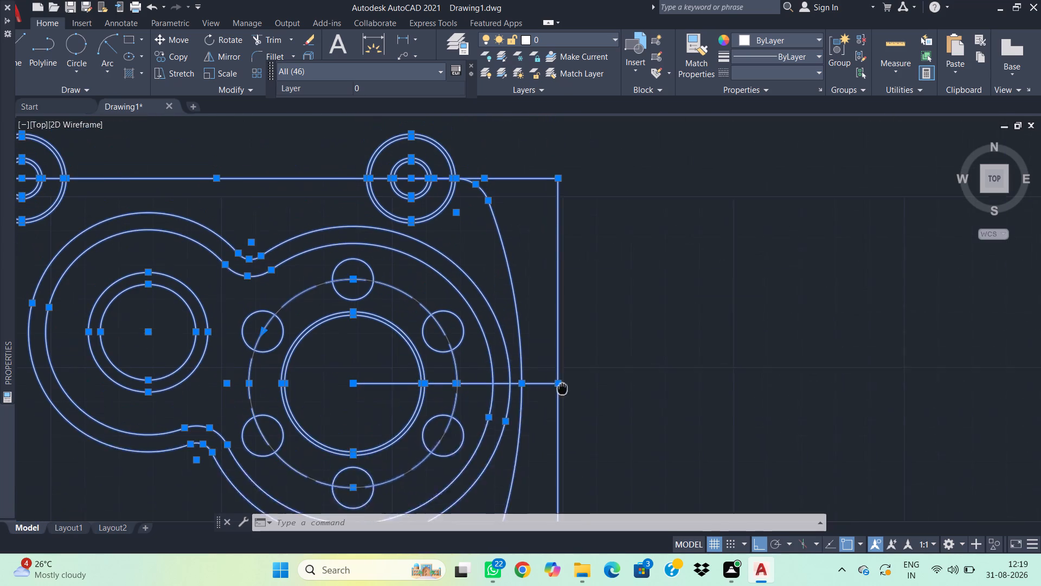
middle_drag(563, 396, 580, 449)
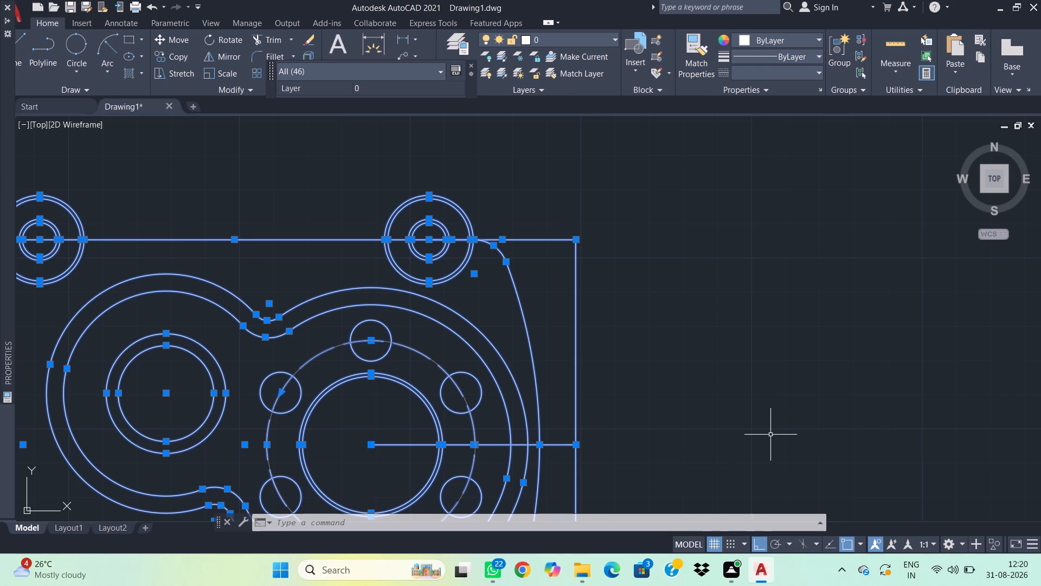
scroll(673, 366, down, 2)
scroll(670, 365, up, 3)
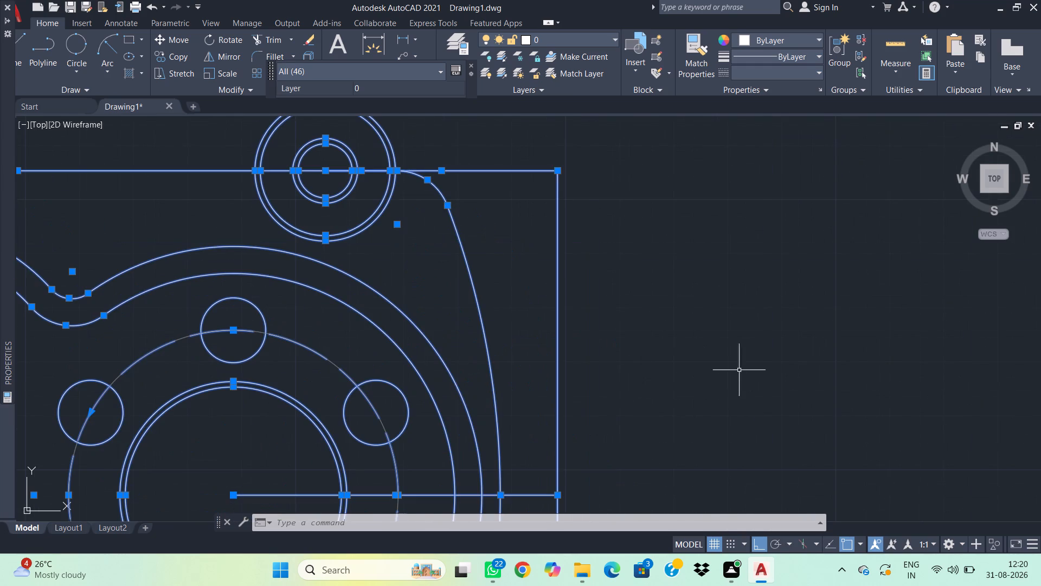
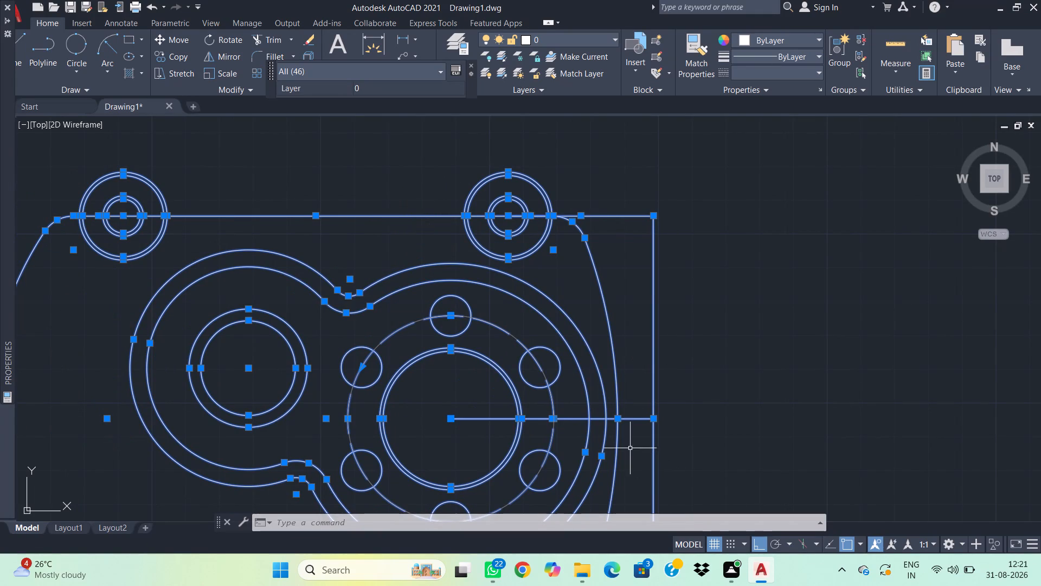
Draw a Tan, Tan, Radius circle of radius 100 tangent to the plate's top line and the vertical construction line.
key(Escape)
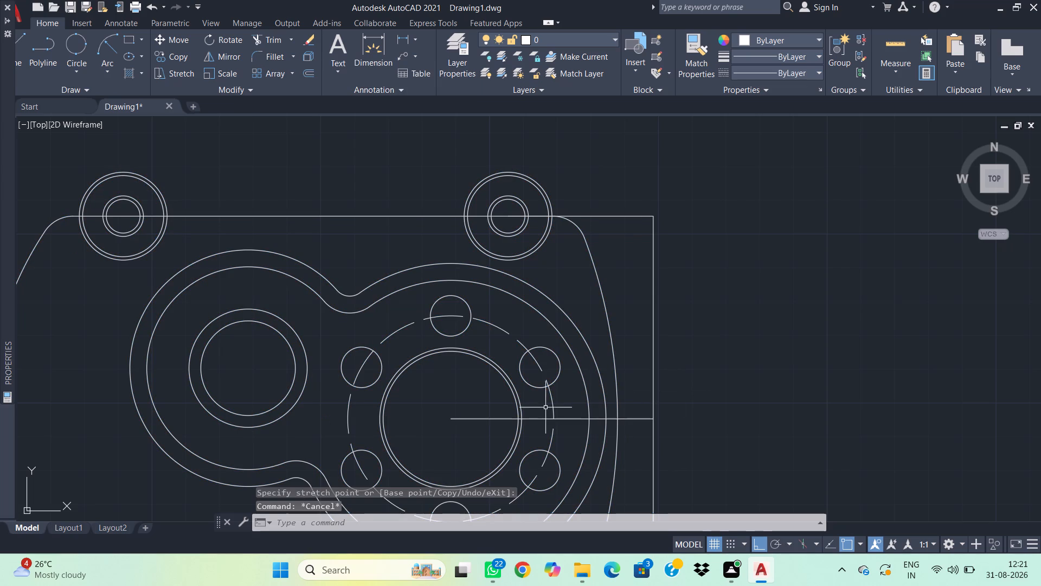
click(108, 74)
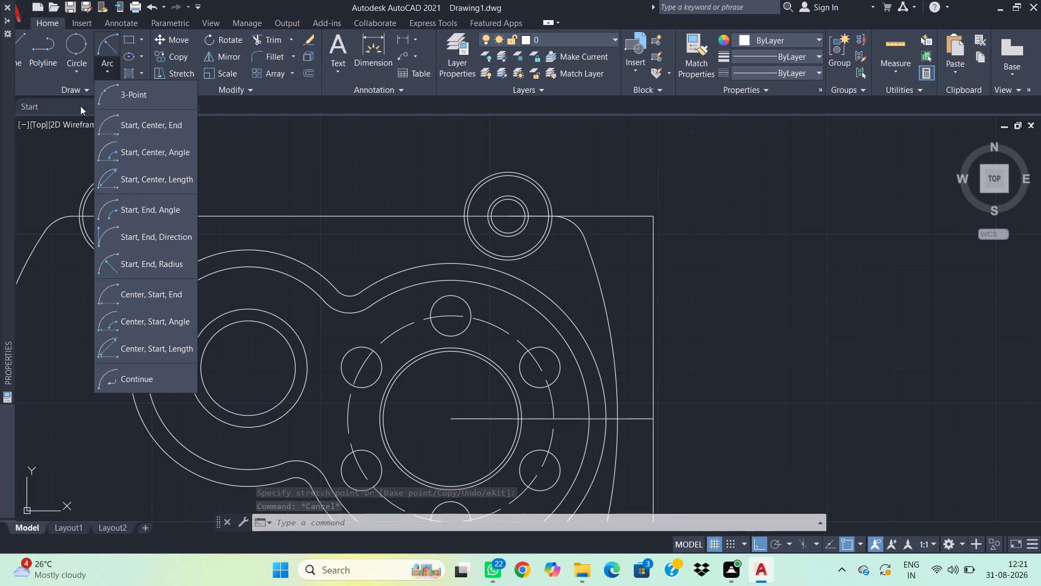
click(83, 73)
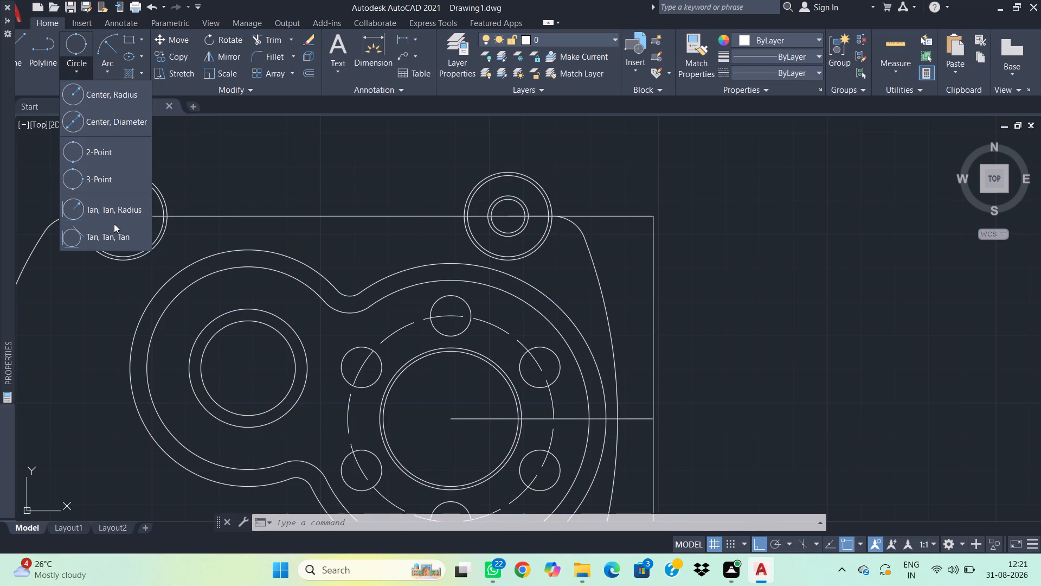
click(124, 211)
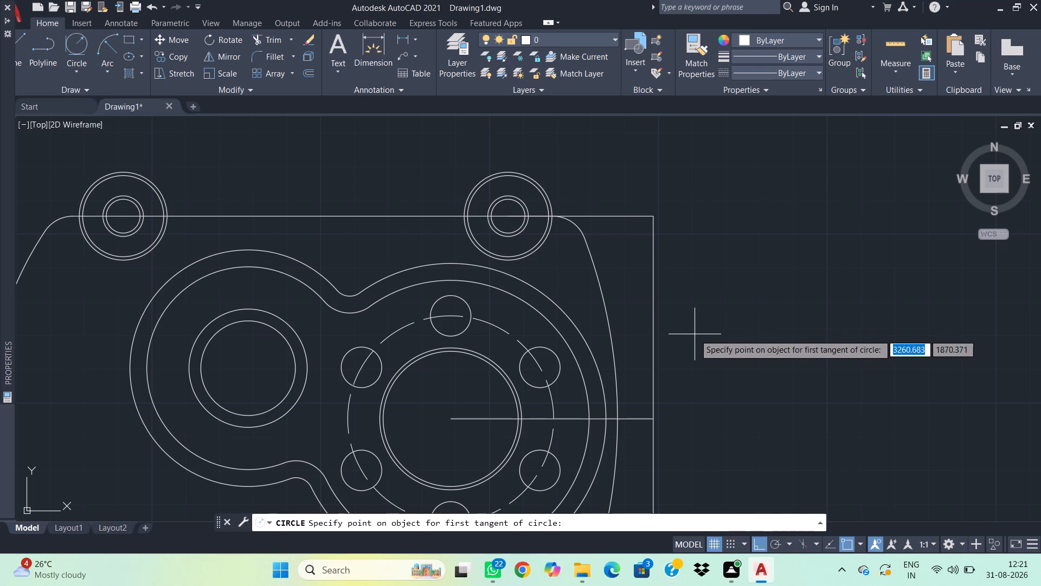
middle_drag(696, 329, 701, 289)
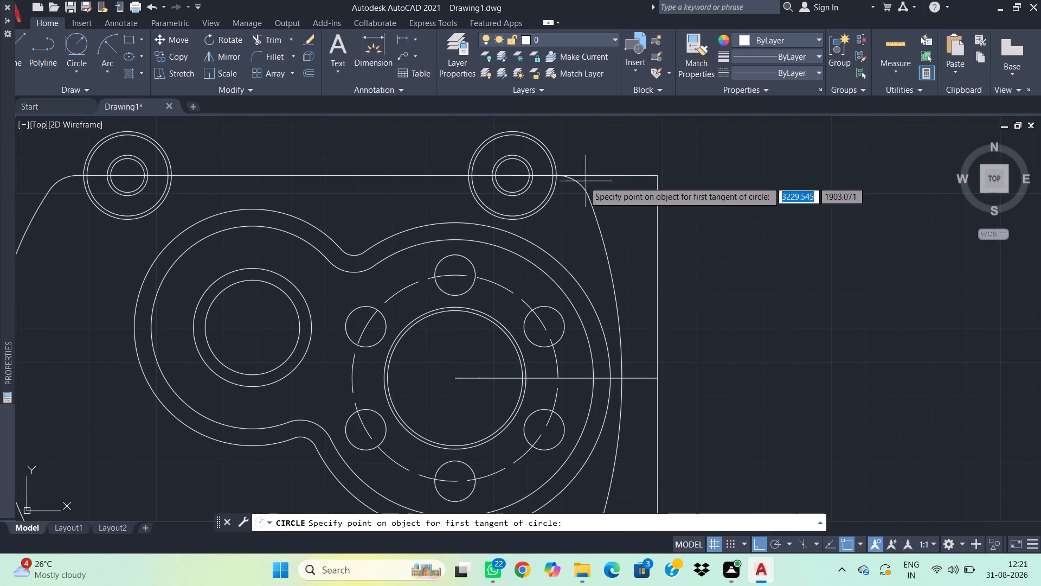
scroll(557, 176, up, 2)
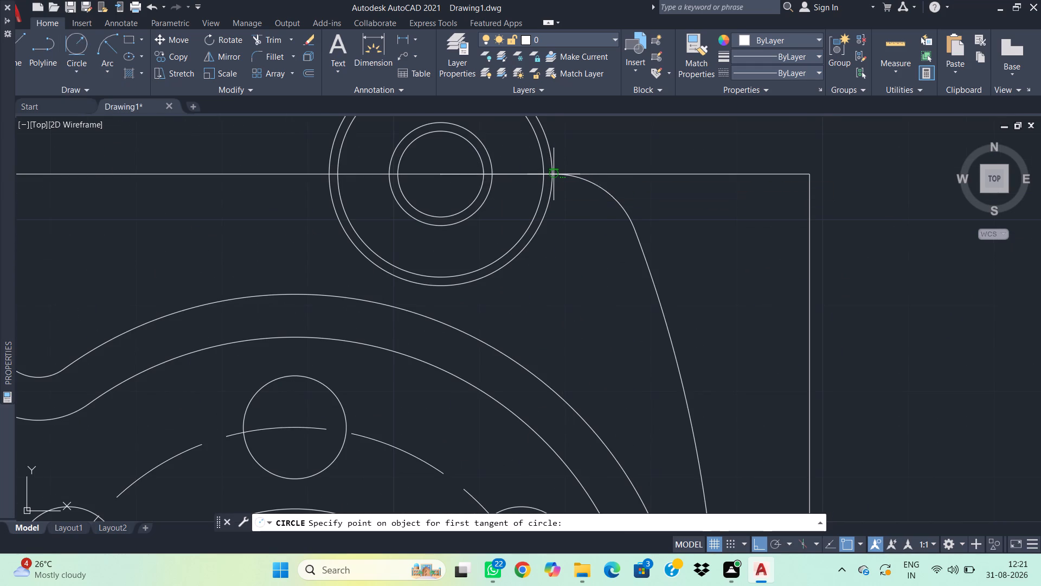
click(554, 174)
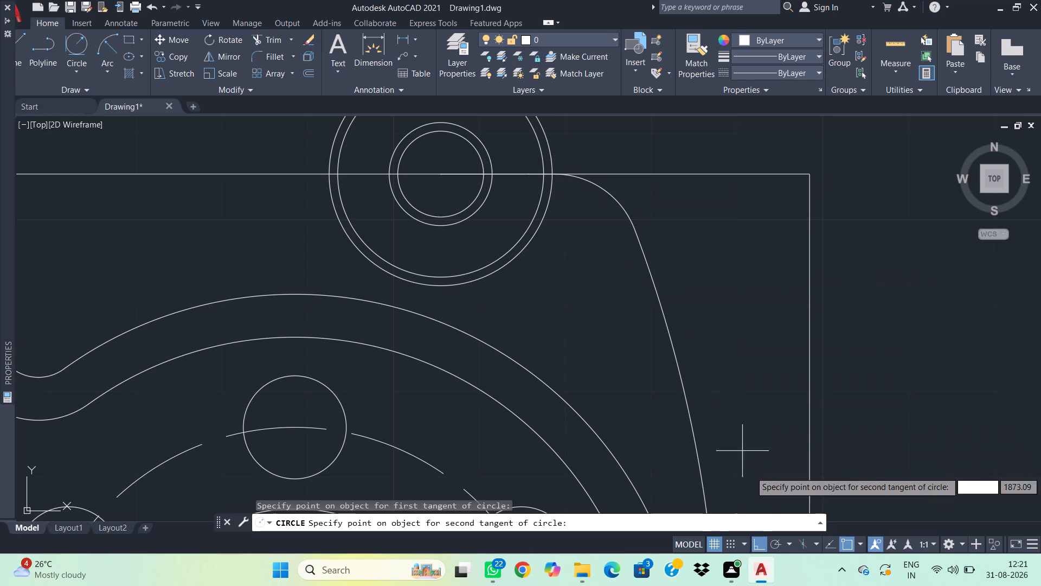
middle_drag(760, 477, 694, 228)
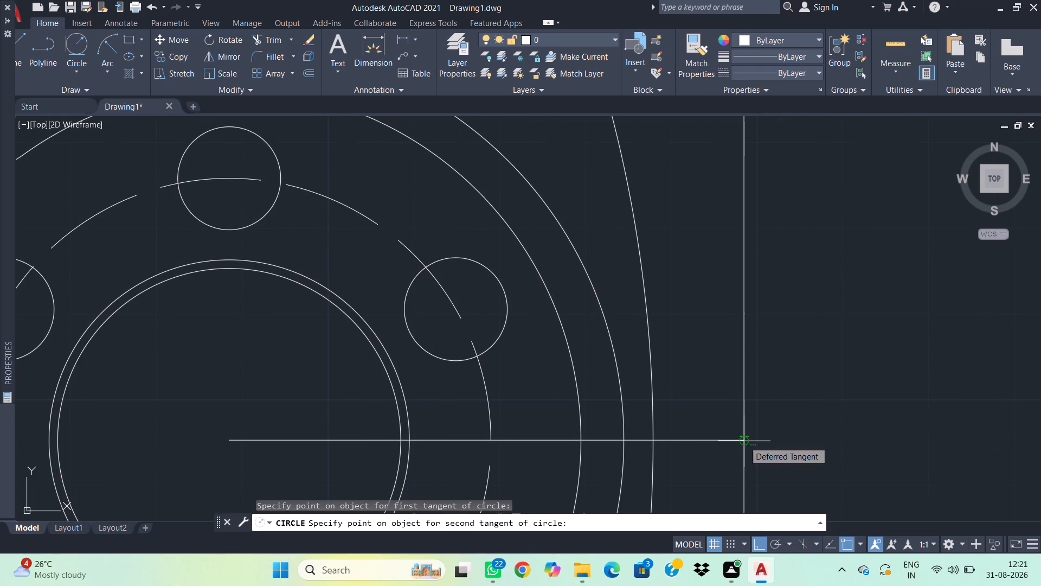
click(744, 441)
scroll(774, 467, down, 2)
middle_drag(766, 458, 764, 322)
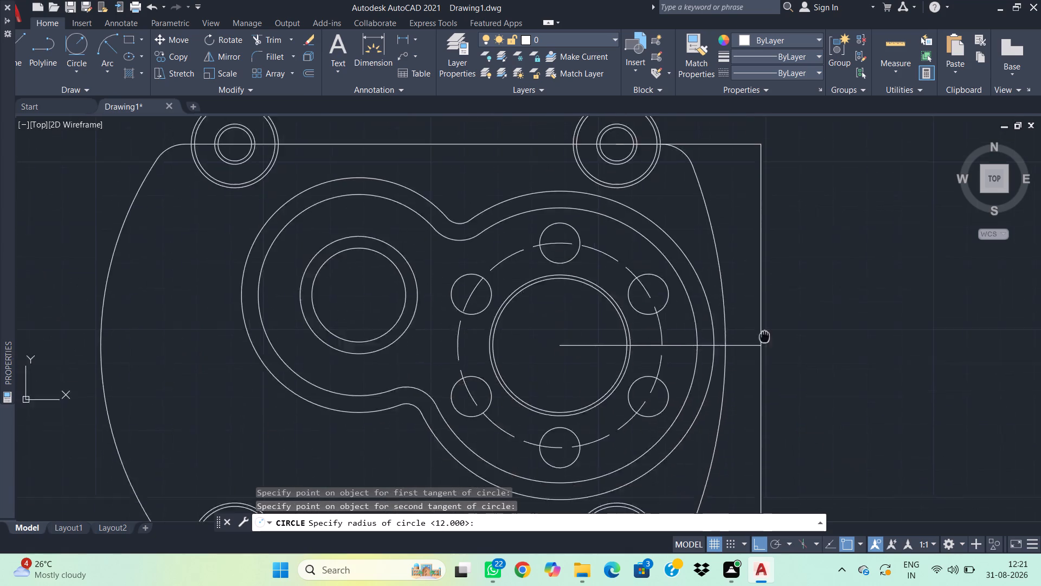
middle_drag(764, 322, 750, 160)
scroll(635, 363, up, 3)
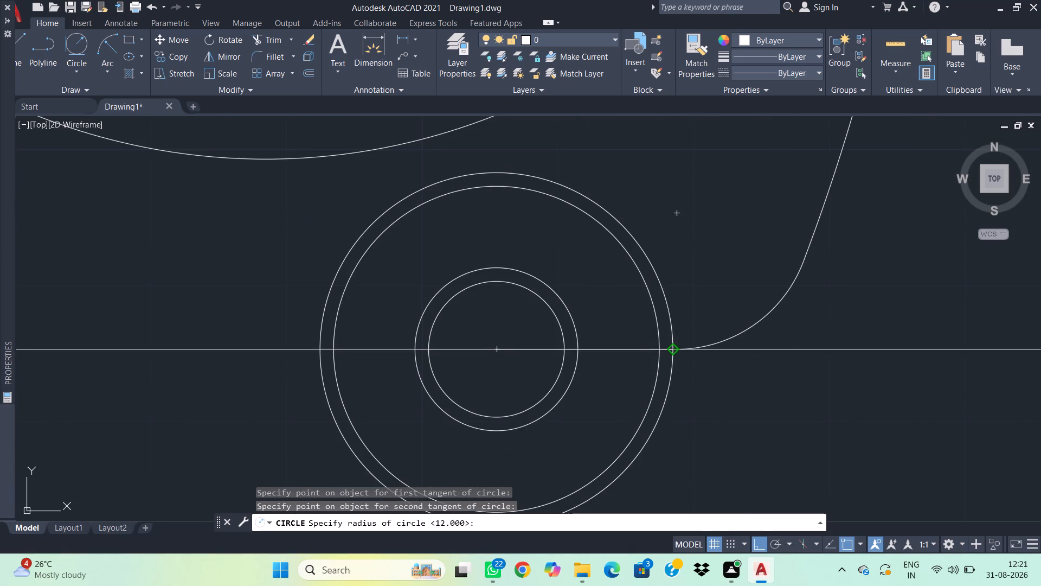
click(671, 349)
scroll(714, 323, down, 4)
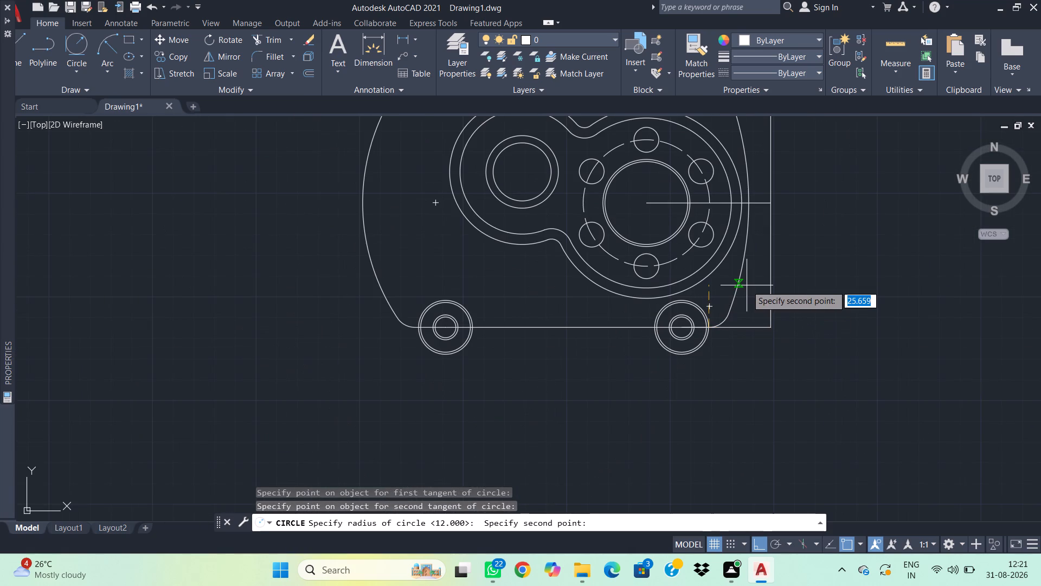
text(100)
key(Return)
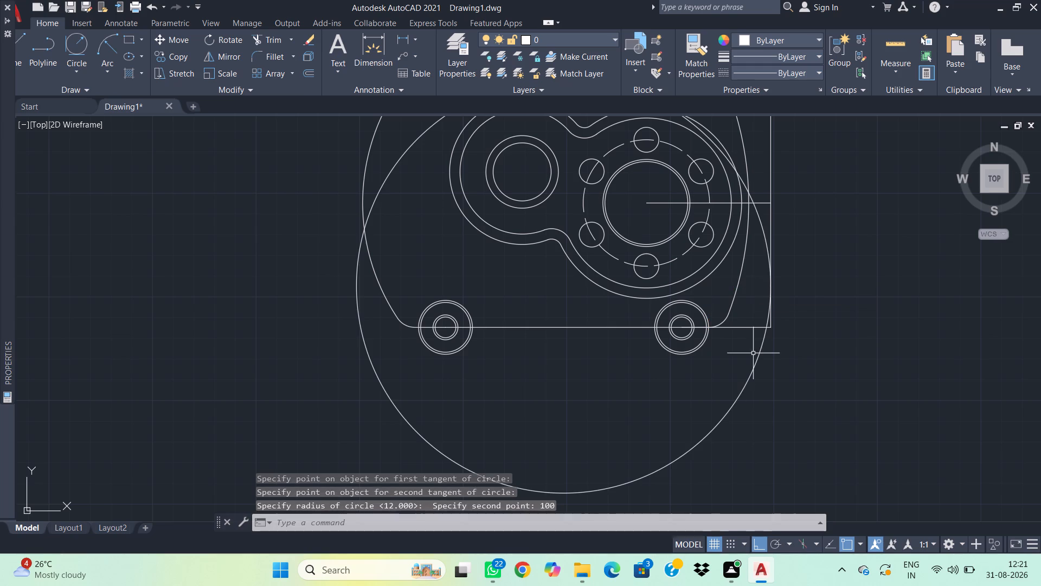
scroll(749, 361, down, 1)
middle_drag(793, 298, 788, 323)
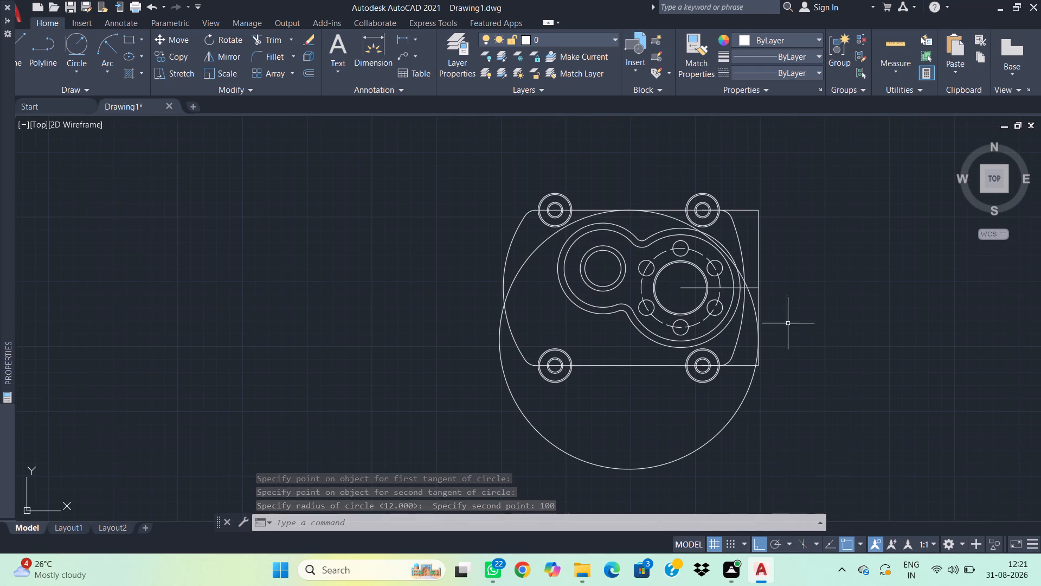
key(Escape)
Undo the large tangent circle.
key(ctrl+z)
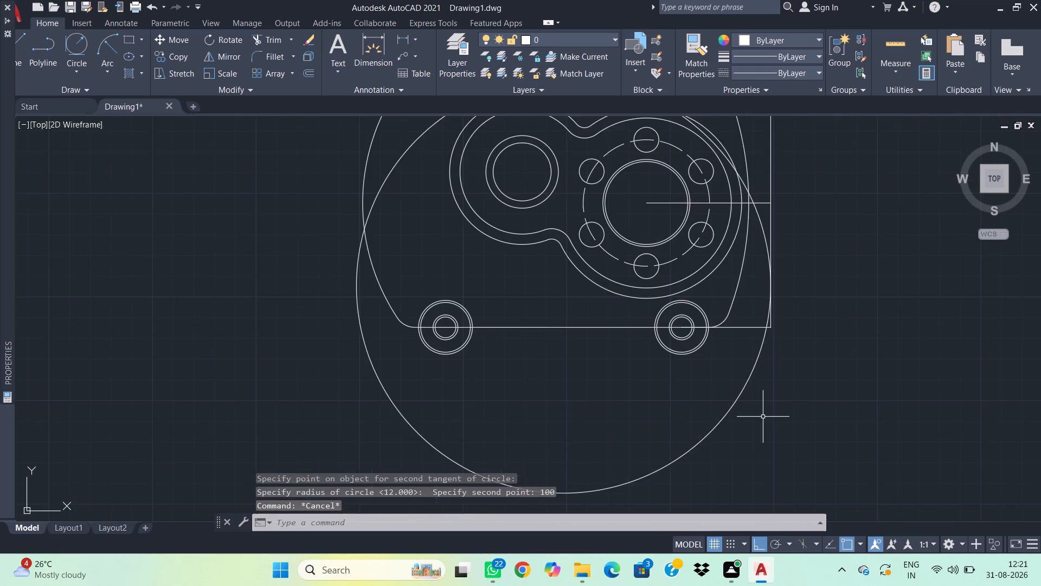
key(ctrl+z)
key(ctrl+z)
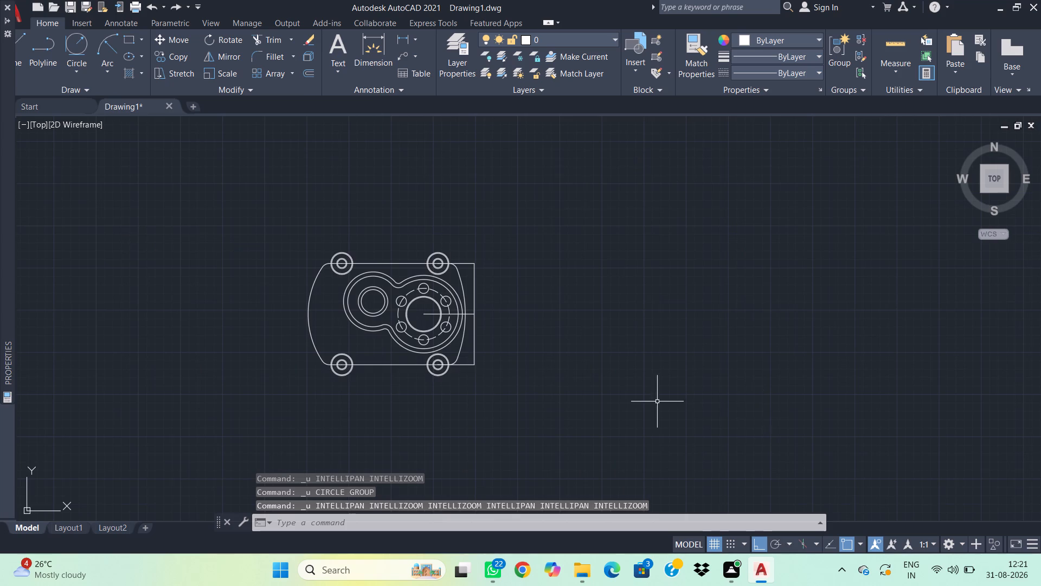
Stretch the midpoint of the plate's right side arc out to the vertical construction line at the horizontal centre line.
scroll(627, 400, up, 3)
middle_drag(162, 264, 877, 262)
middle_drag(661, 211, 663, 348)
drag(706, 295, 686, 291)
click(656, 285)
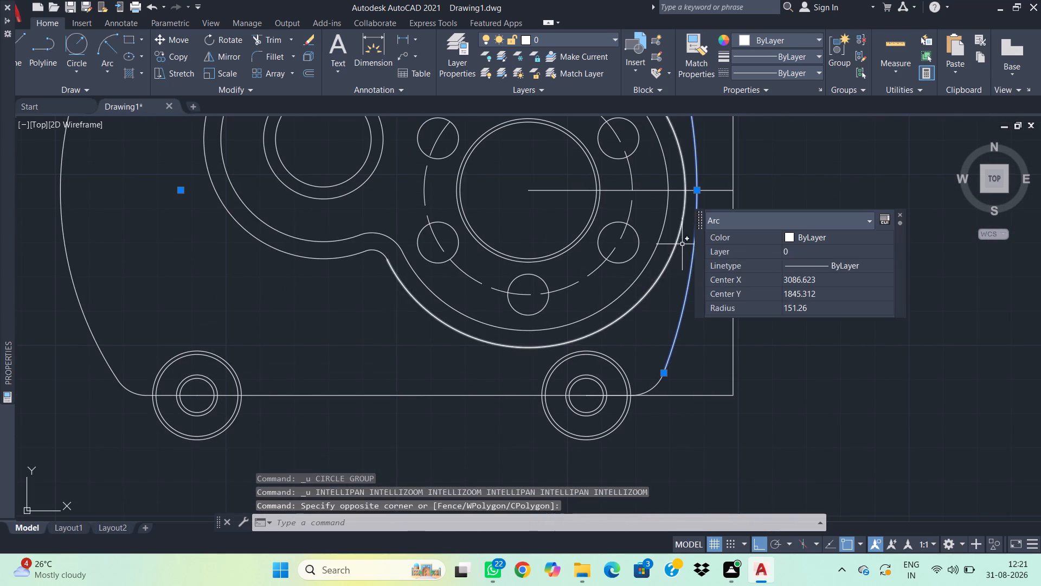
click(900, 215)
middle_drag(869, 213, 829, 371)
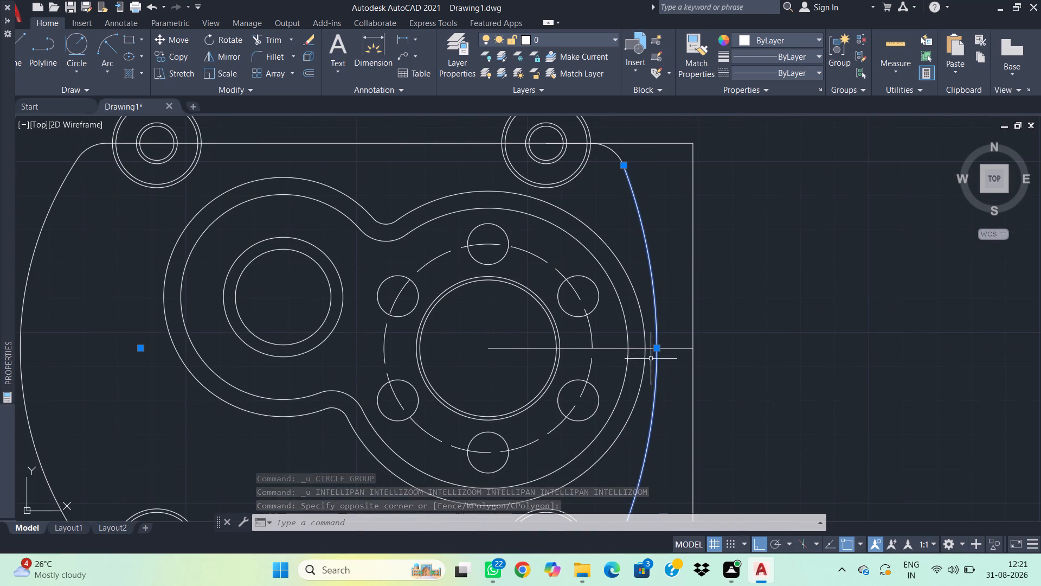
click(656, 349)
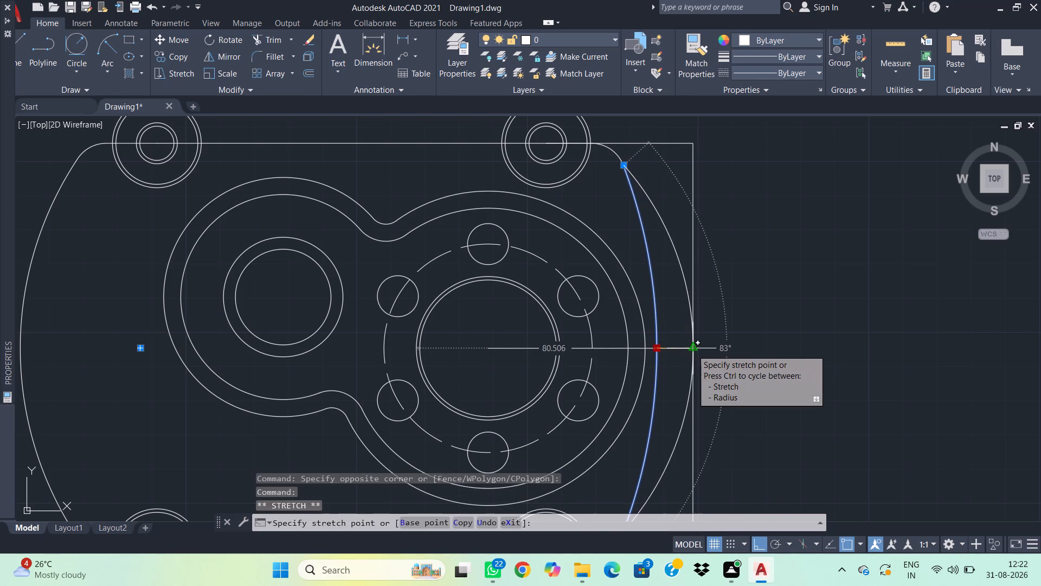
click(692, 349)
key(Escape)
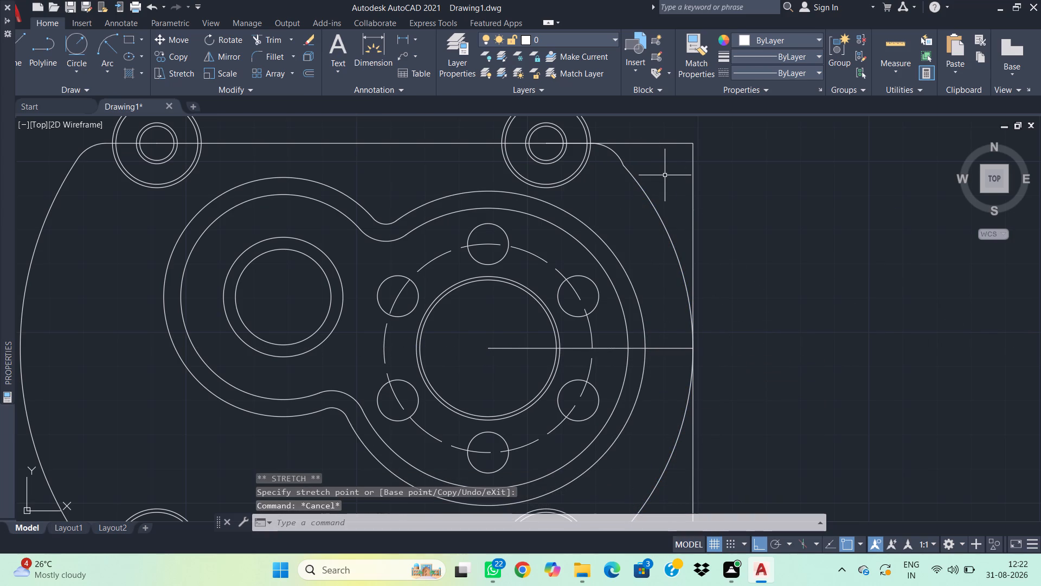
Undo the right arc's stretch and the last shortening of the horizontal centre construction line.
key(ctrl+z)
key(ctrl+z)
key(ctrl+z)
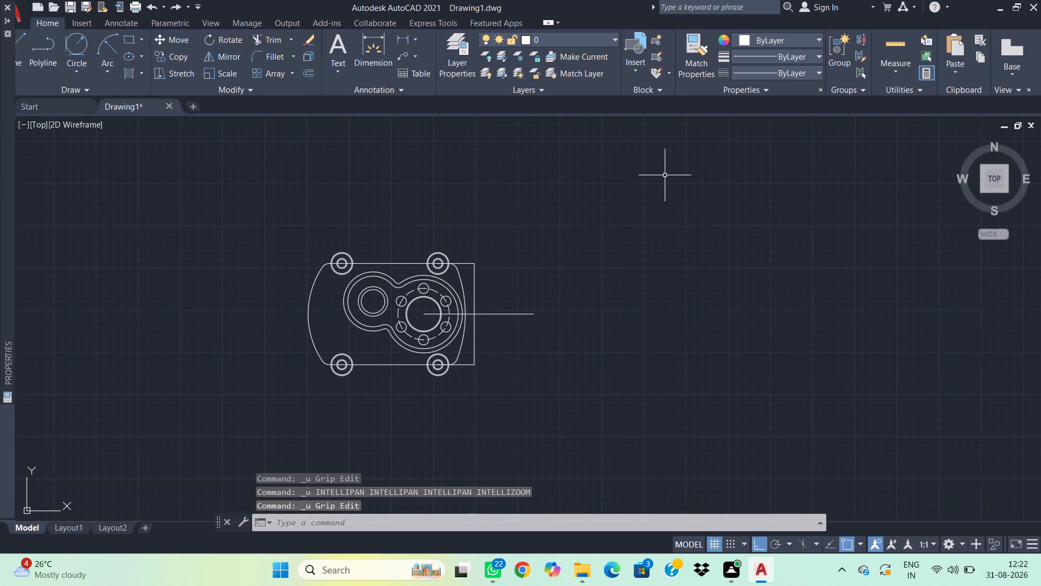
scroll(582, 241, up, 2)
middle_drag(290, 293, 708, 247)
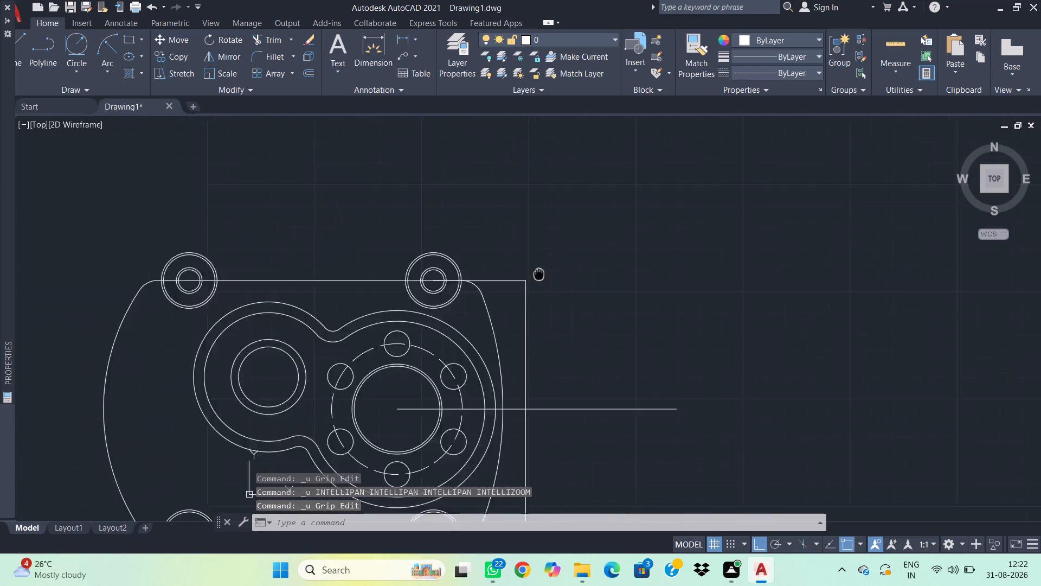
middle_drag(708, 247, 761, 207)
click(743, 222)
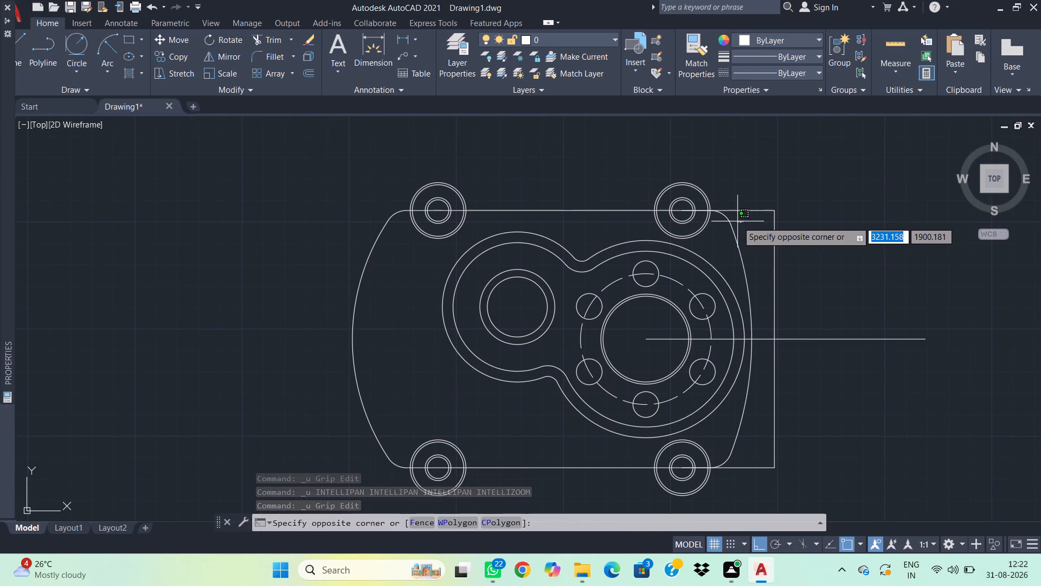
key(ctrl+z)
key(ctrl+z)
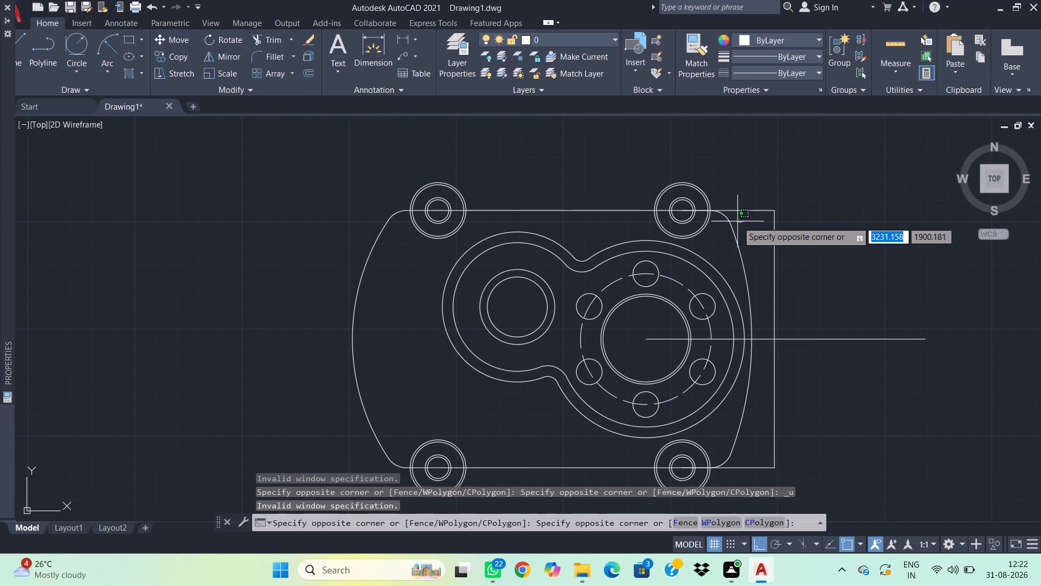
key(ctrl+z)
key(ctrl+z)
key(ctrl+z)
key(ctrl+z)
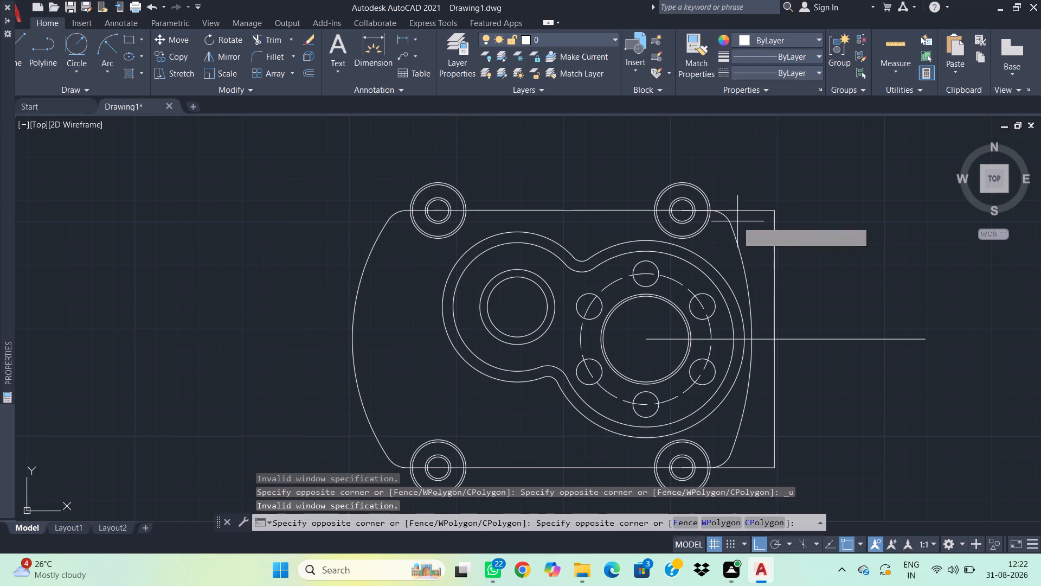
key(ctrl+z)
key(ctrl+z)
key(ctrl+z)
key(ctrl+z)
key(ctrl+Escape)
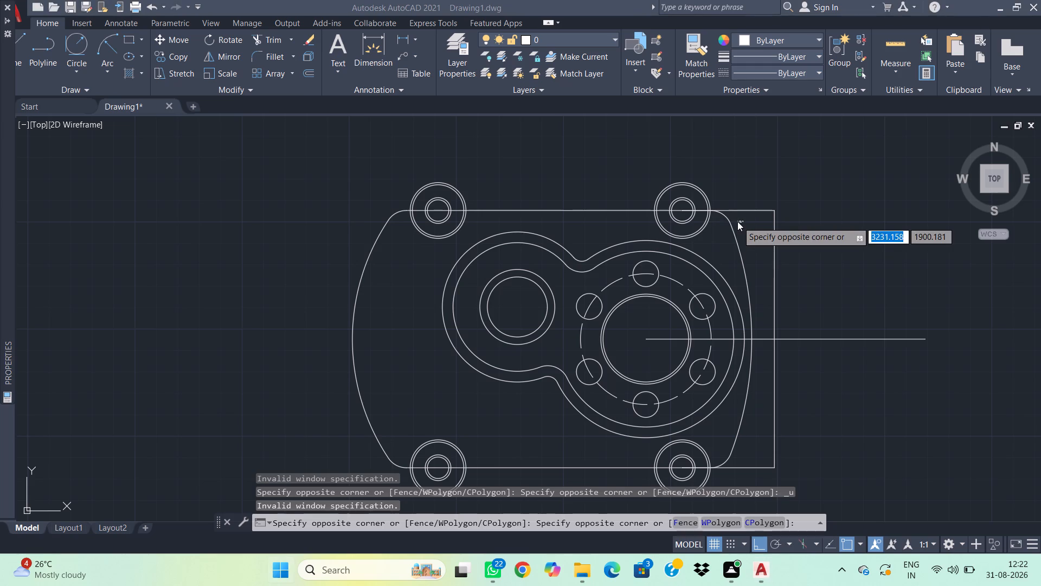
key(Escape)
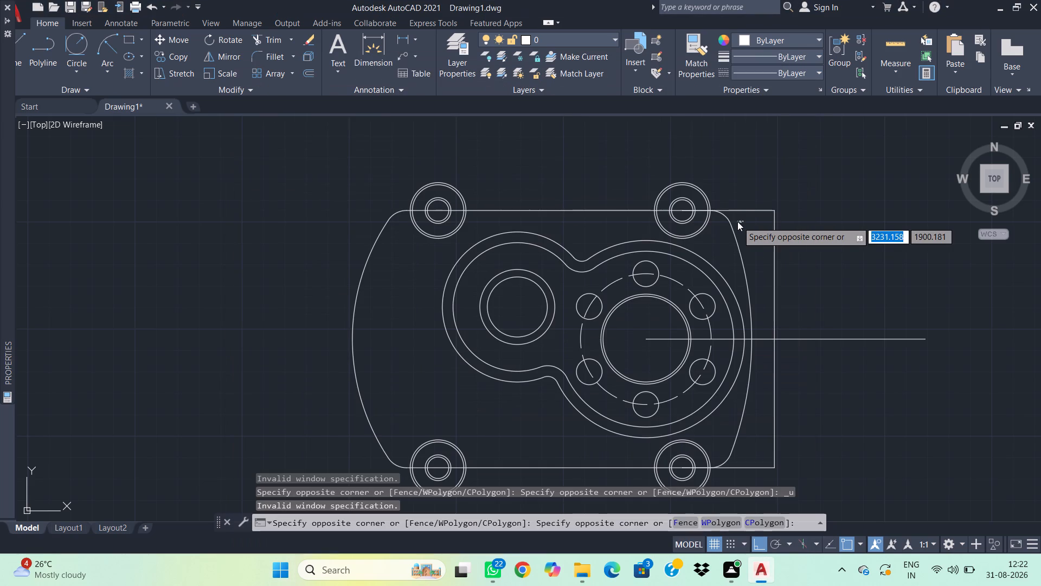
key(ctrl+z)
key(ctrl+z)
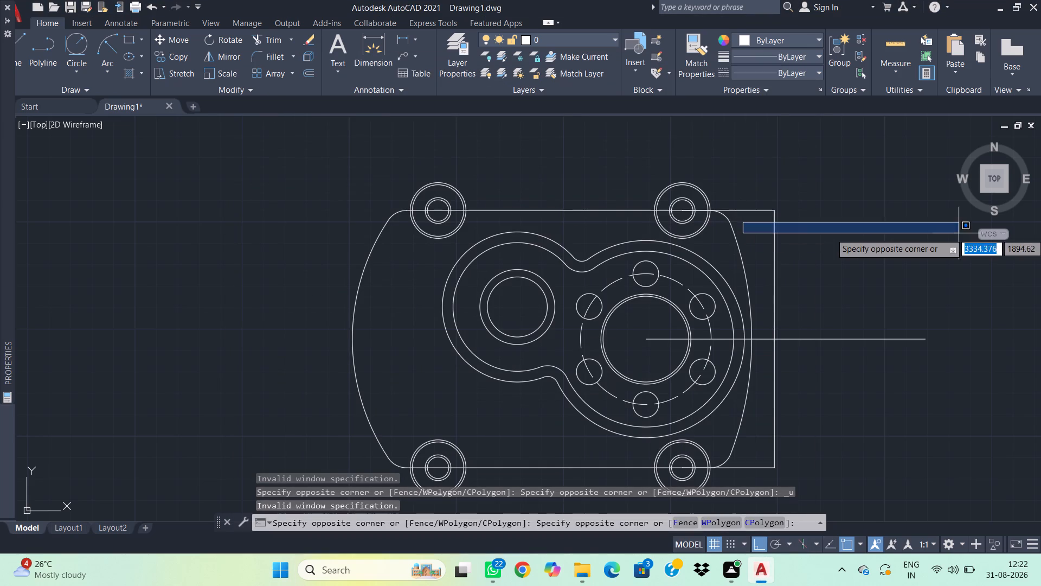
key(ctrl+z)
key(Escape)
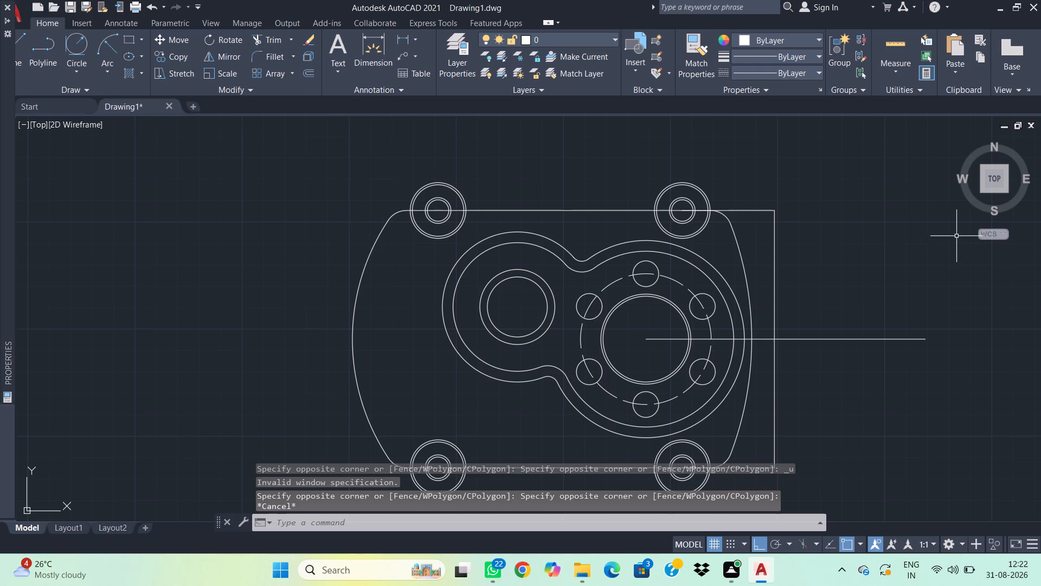
Undo the centre line stretches and all construction lines beside the plate, including the top and bottom edge extensions.
key(ctrl+z)
key(ctrl+z)
key(ctrl+z)
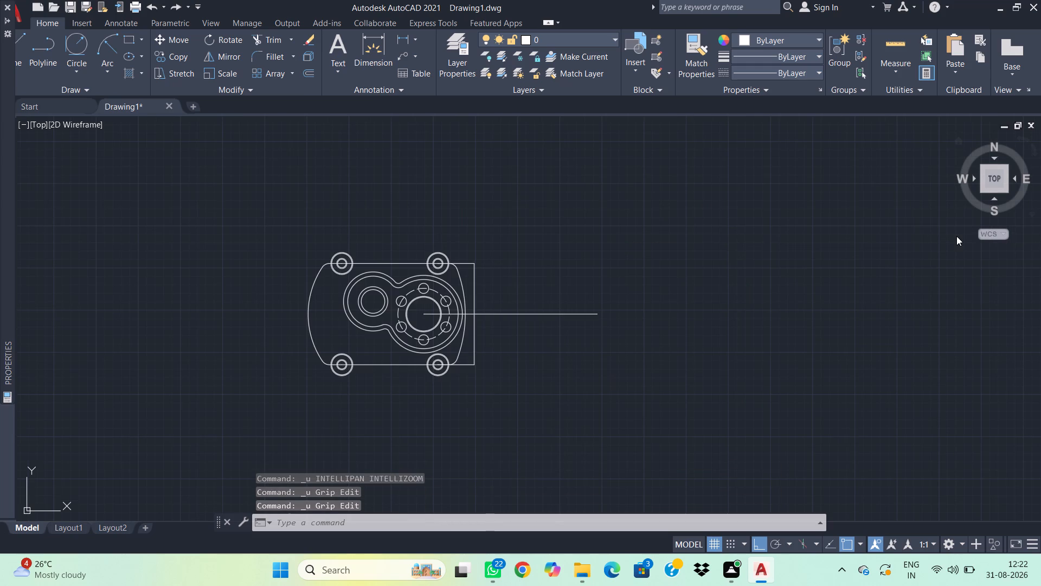
key(ctrl+z)
key(ctrl+z)
key(ctrl+z)
key(ctrl+z)
key(ctrl+z)
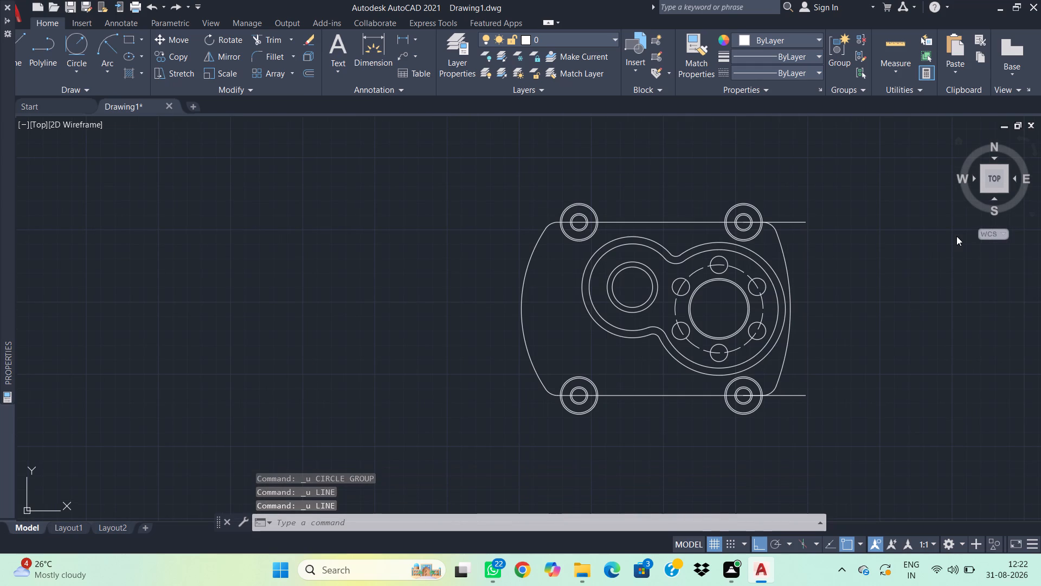
key(ctrl+z)
key(ctrl+z)
key(ctrl+z)
Undo the fillets at the plate's four outer corners.
key(ctrl+z)
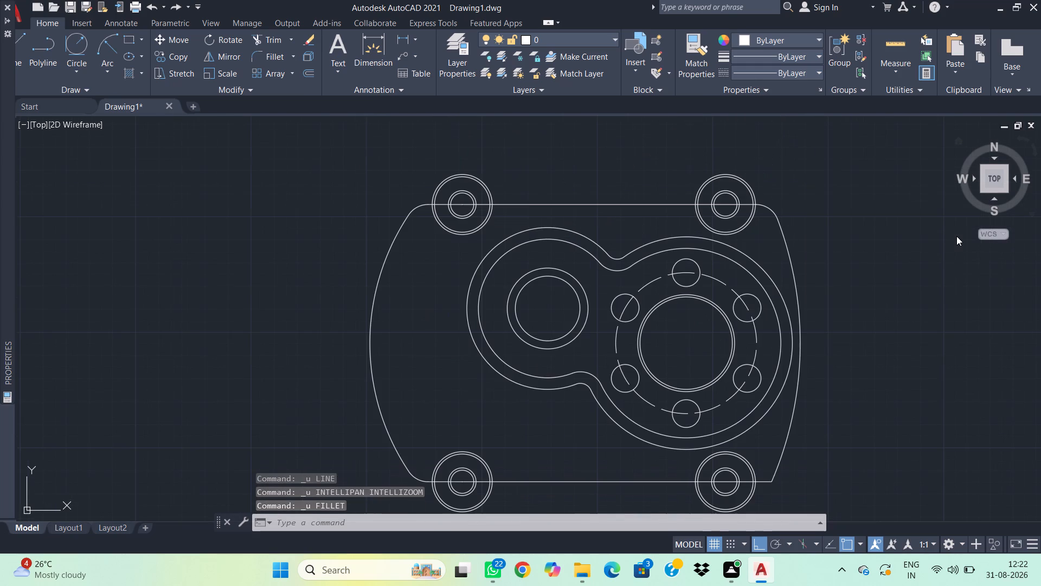
key(ctrl+z)
key(ctrl+z)
key(ctrl+z)
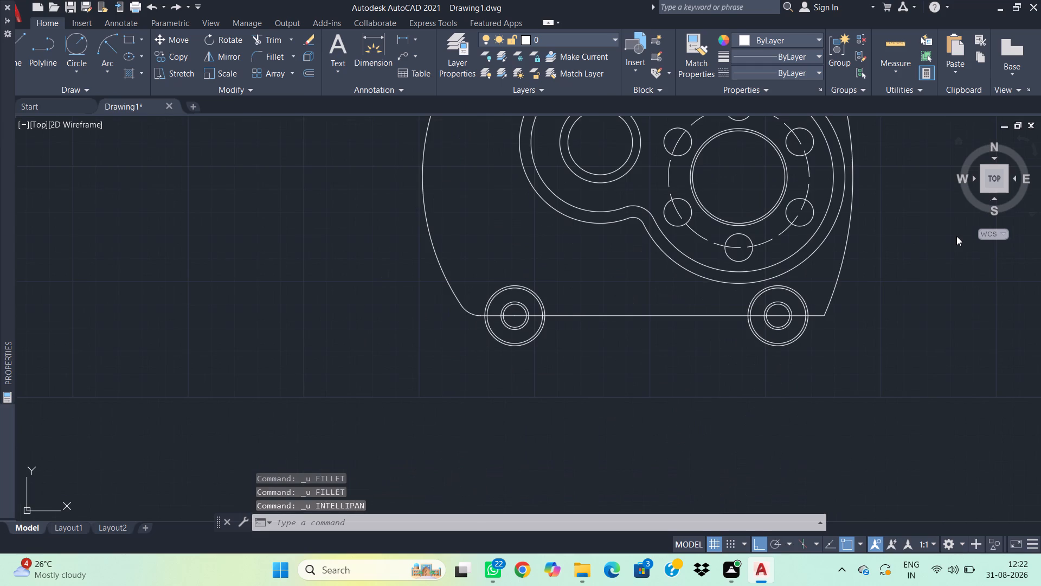
key(ctrl+z)
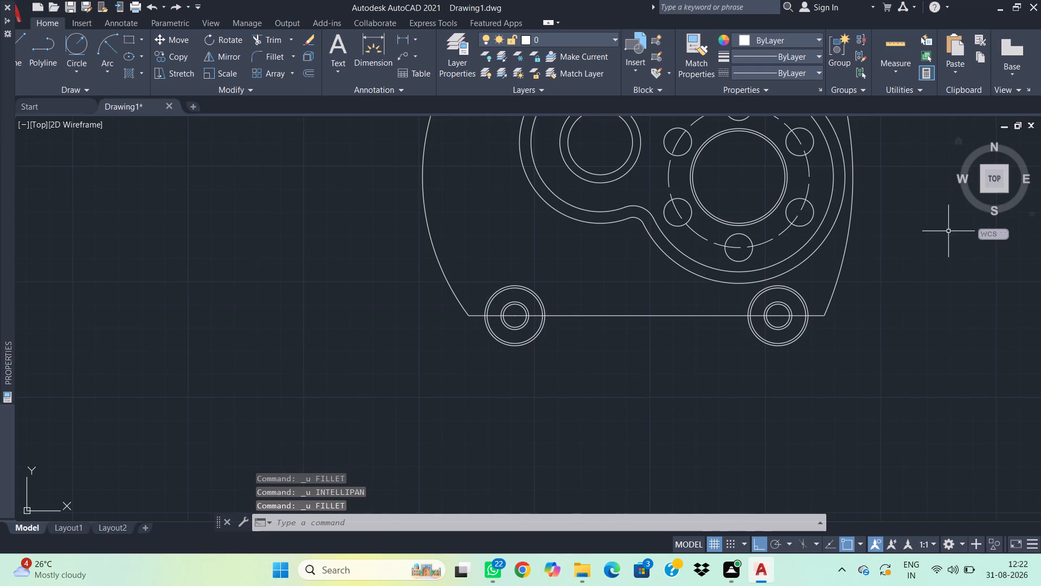
Draw construction lines from the upper right corner hole's centre: 43 horizontally outward, 120 down, and back to the plate's lower right corner.
middle_drag(948, 231, 862, 288)
text(l)
key(space)
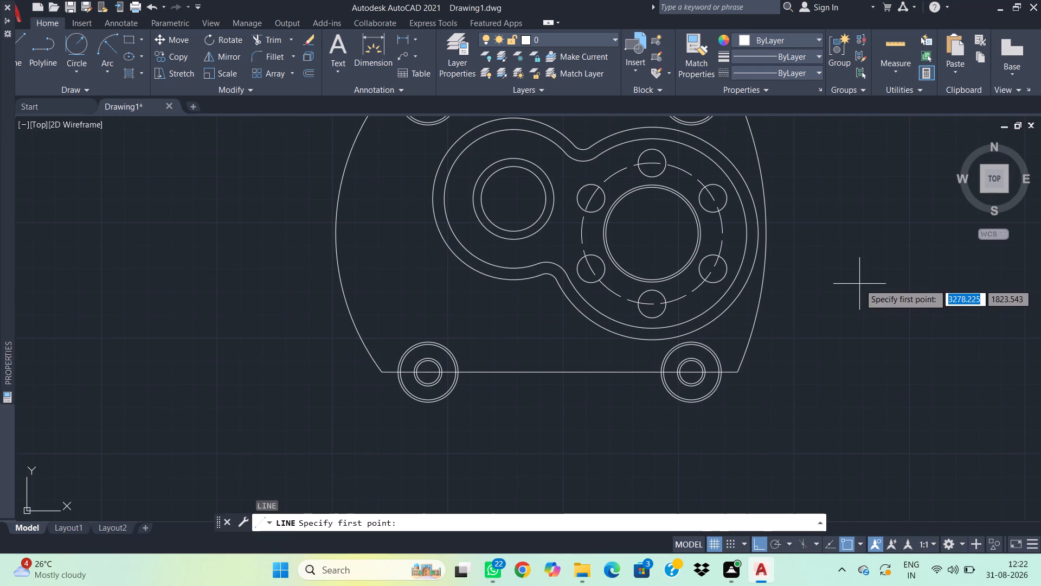
middle_drag(719, 190, 693, 308)
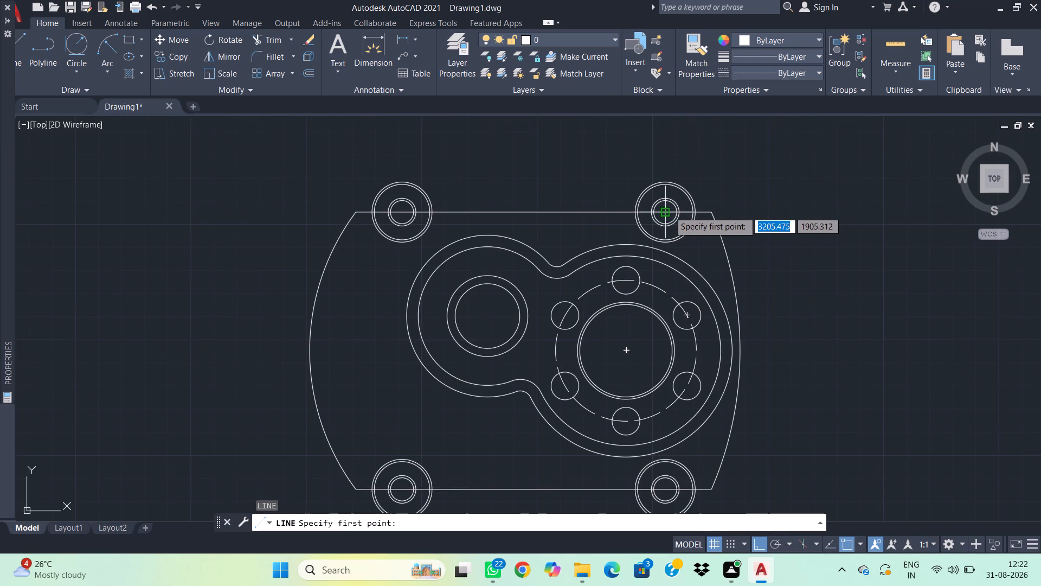
click(669, 211)
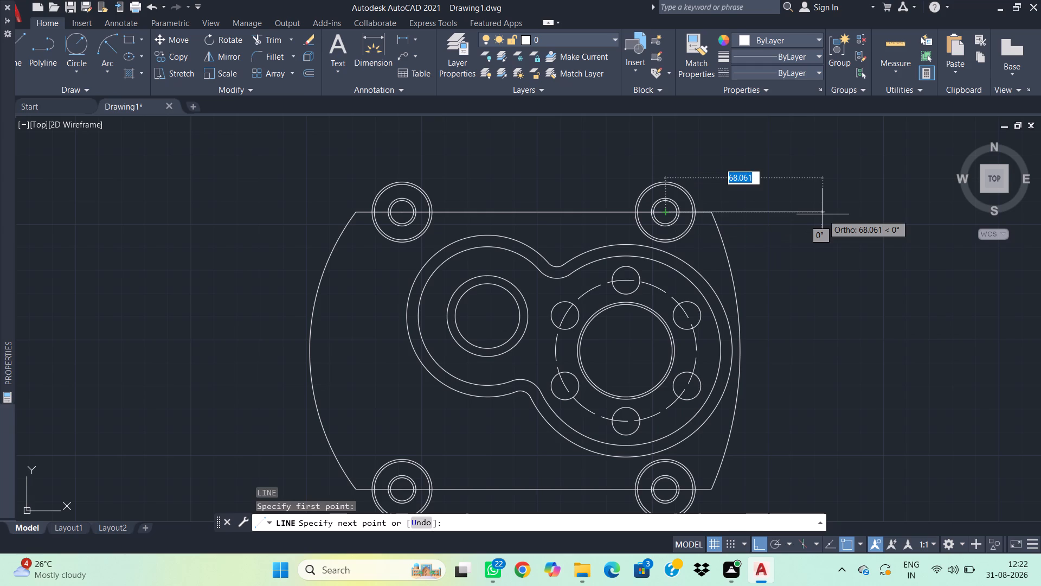
text(43)
key(Return)
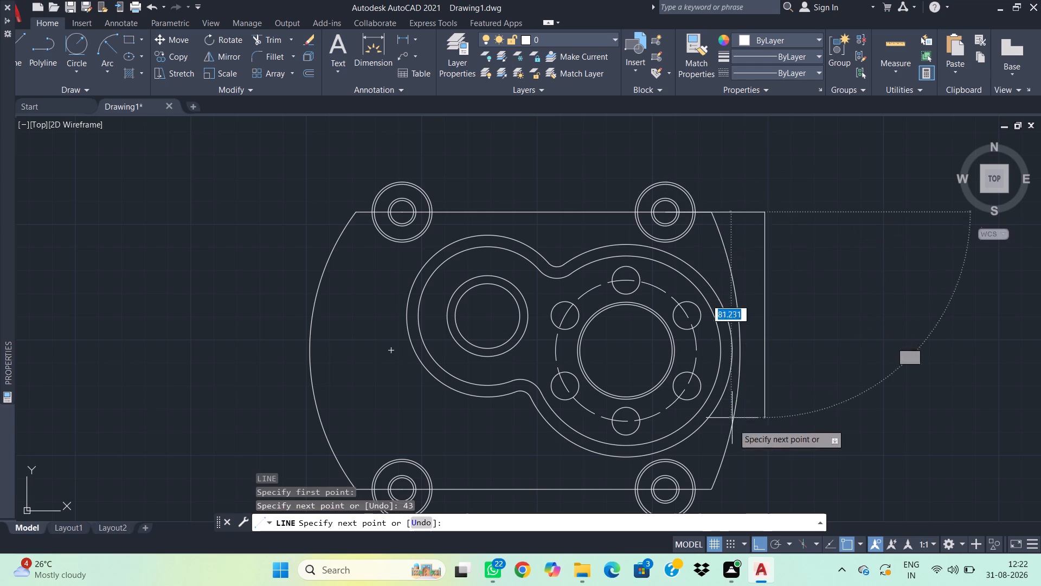
middle_drag(753, 412, 757, 363)
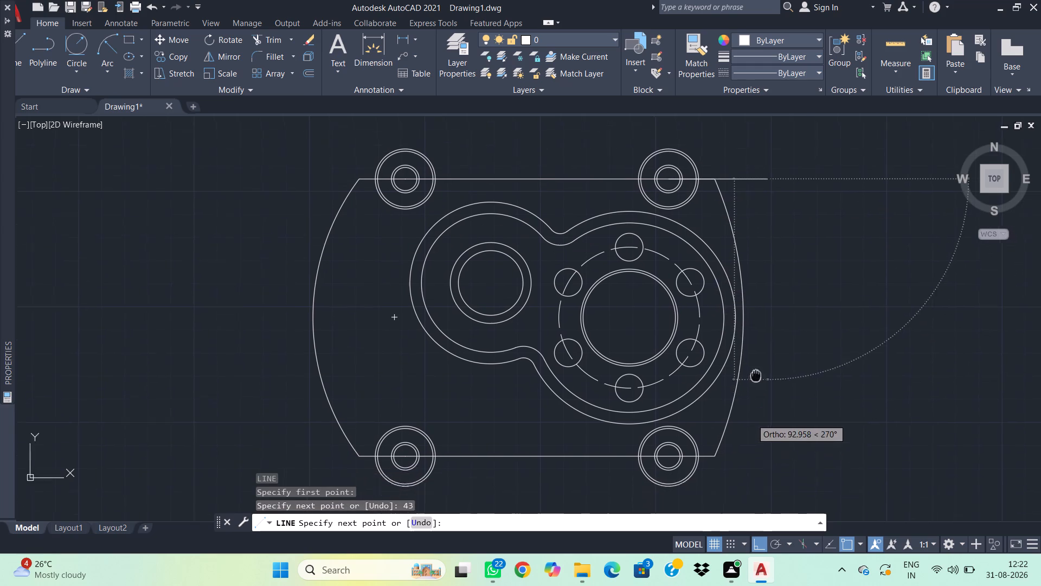
middle_drag(757, 363, 760, 296)
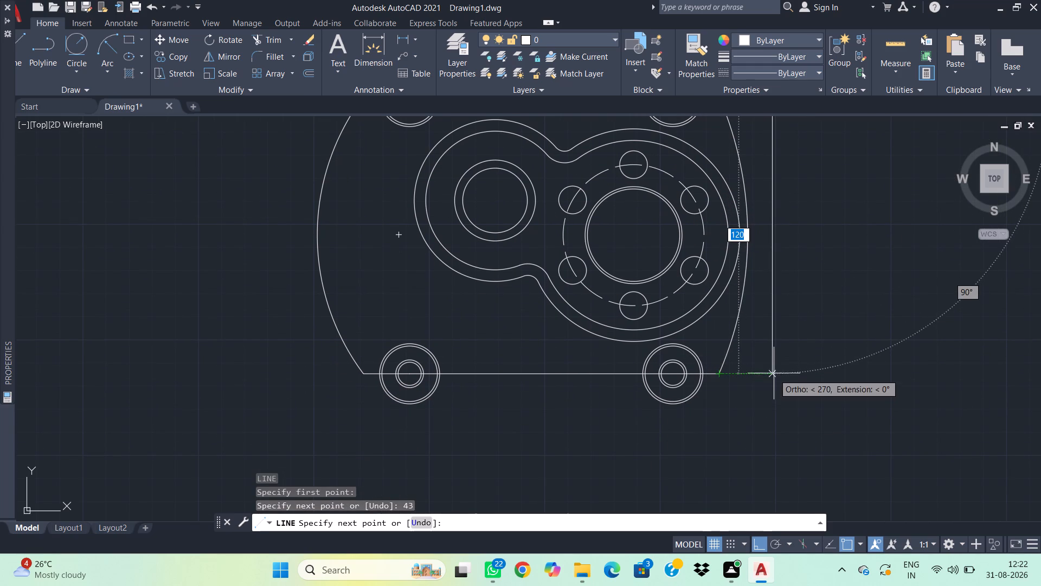
click(774, 373)
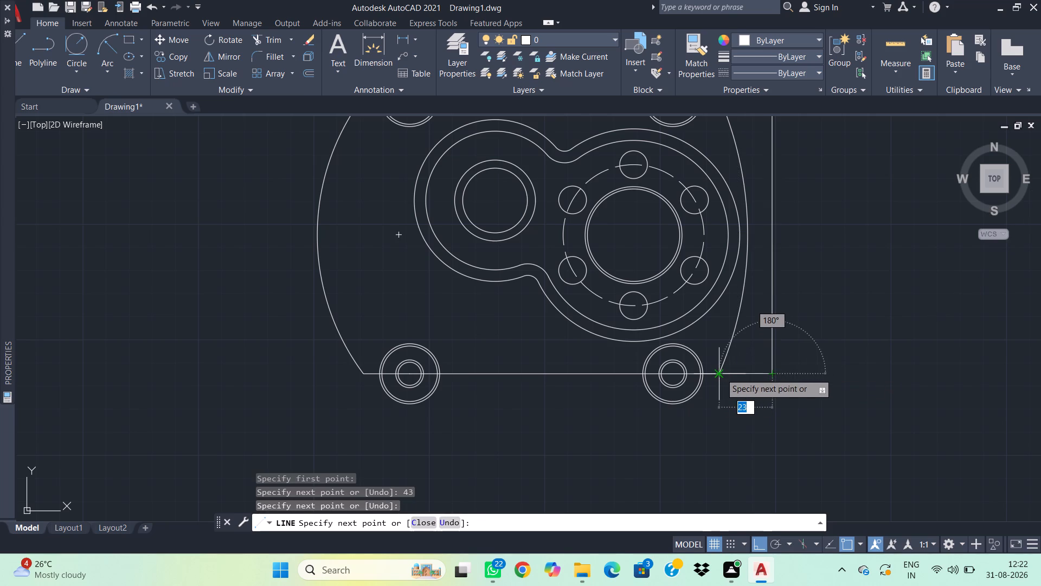
click(721, 373)
key(ctrl+alt+shift+super+space)
key(ctrl+alt+shift+super+1)
key(Escape)
key(Escape)
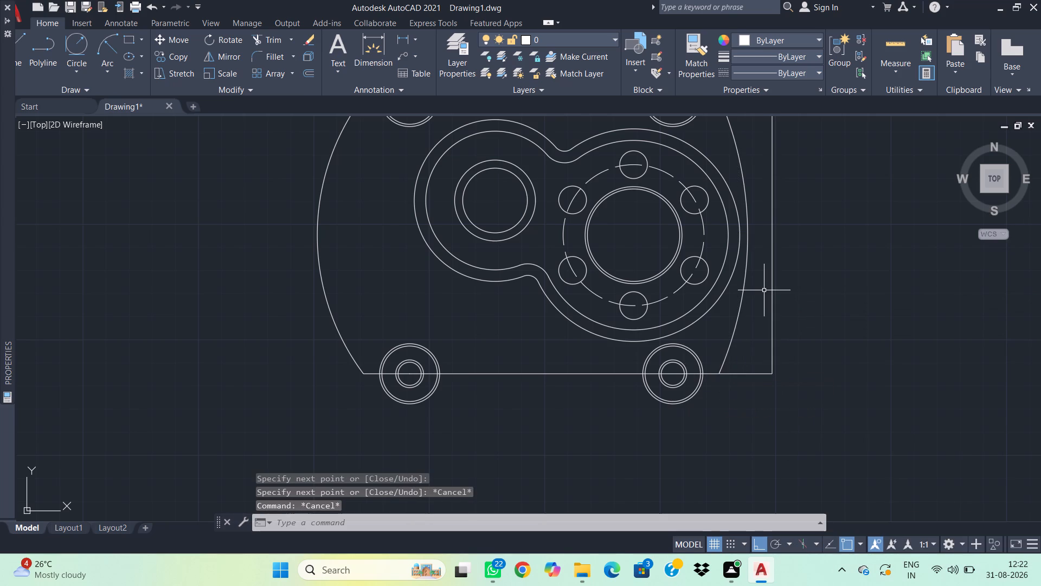
Draw a horizontal centre line from the large bore's centre to the vertical construction line beside the plate.
key(l)
key(space)
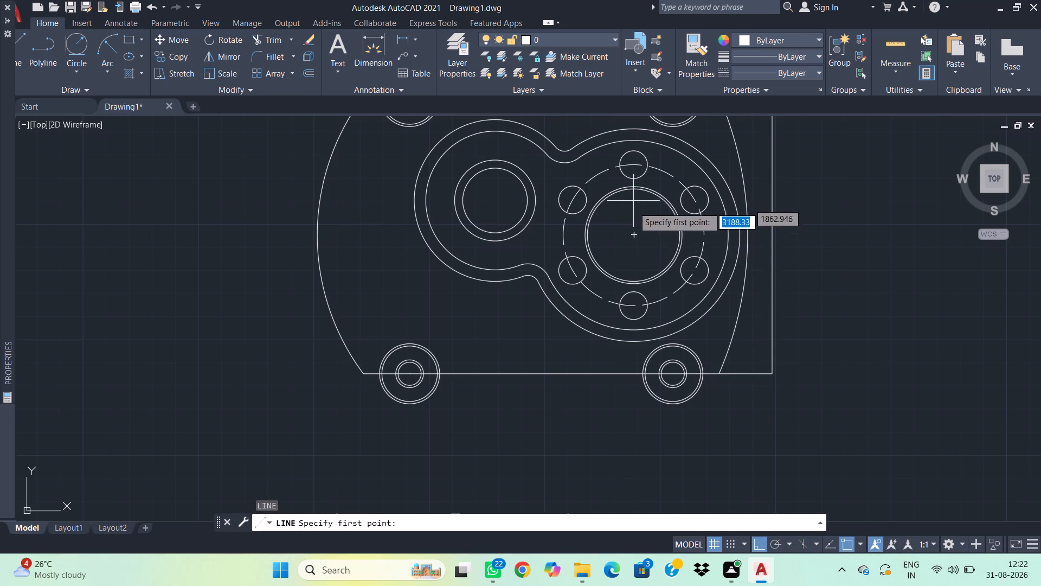
click(635, 235)
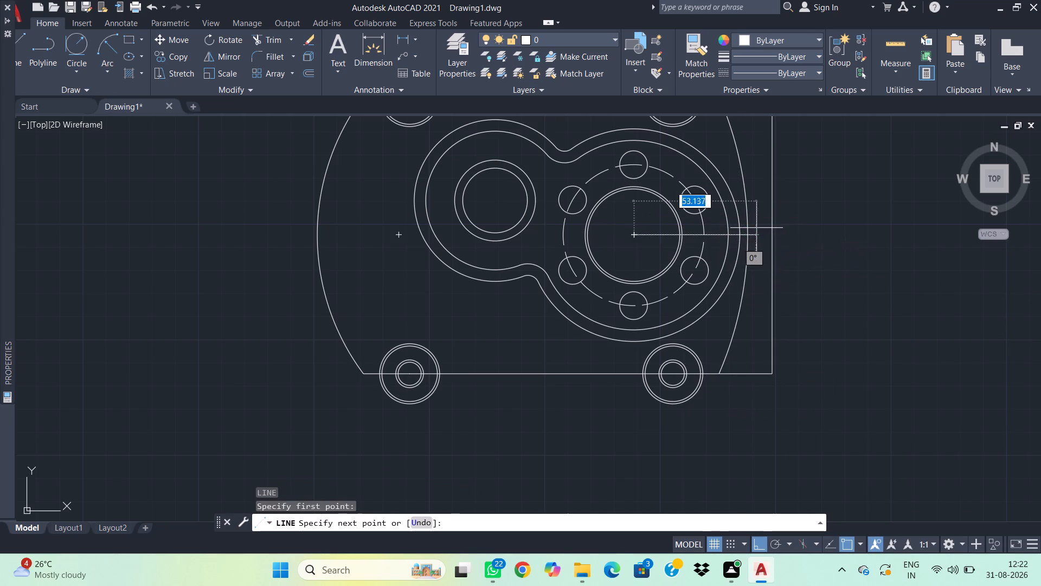
click(772, 234)
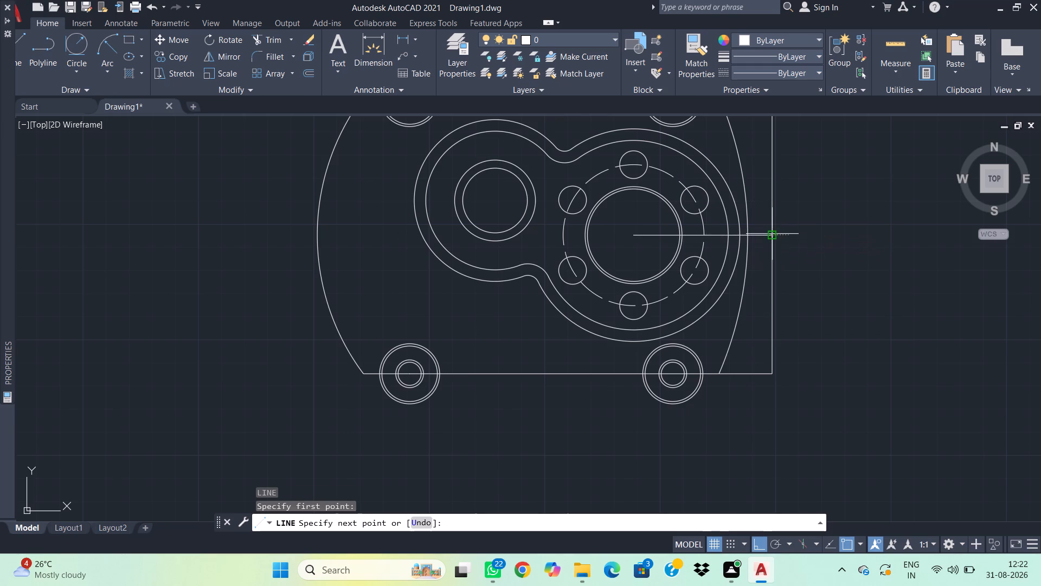
key(Escape)
Stretch the midpoint of the plate's right side arc out to where the horizontal centre line meets the vertical construction line.
middle_drag(832, 215, 673, 296)
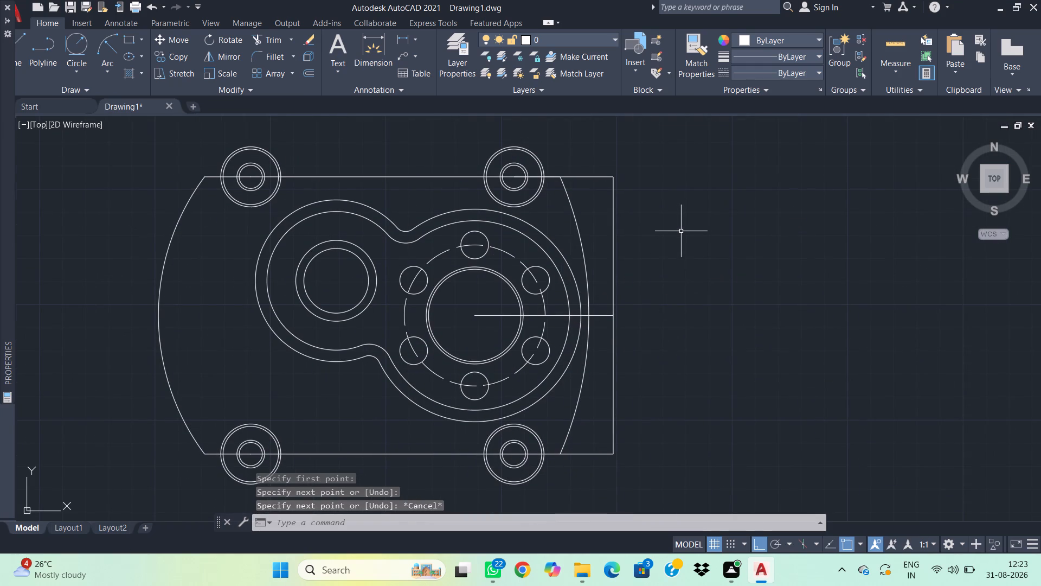
click(593, 361)
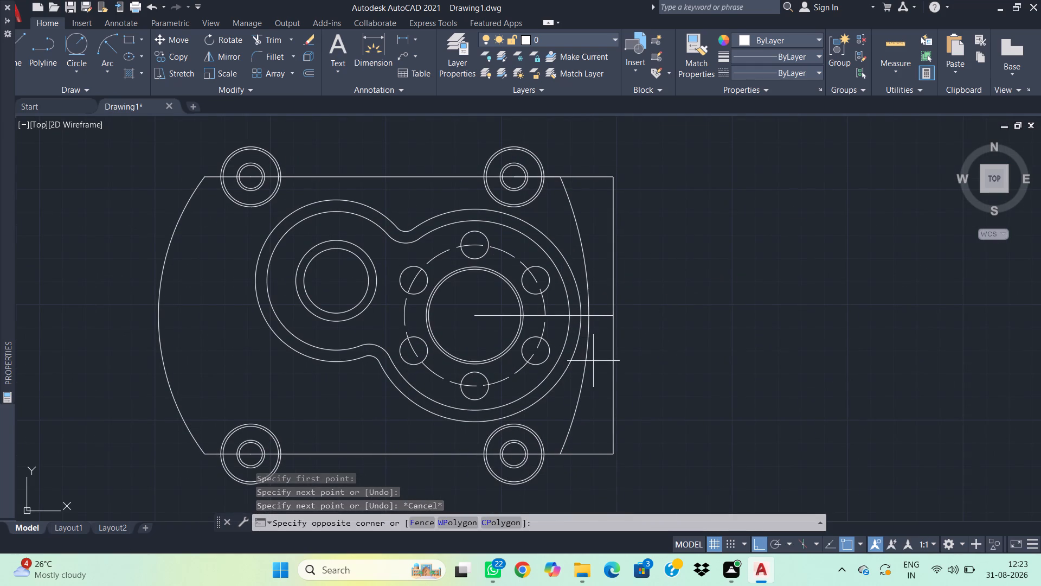
click(585, 347)
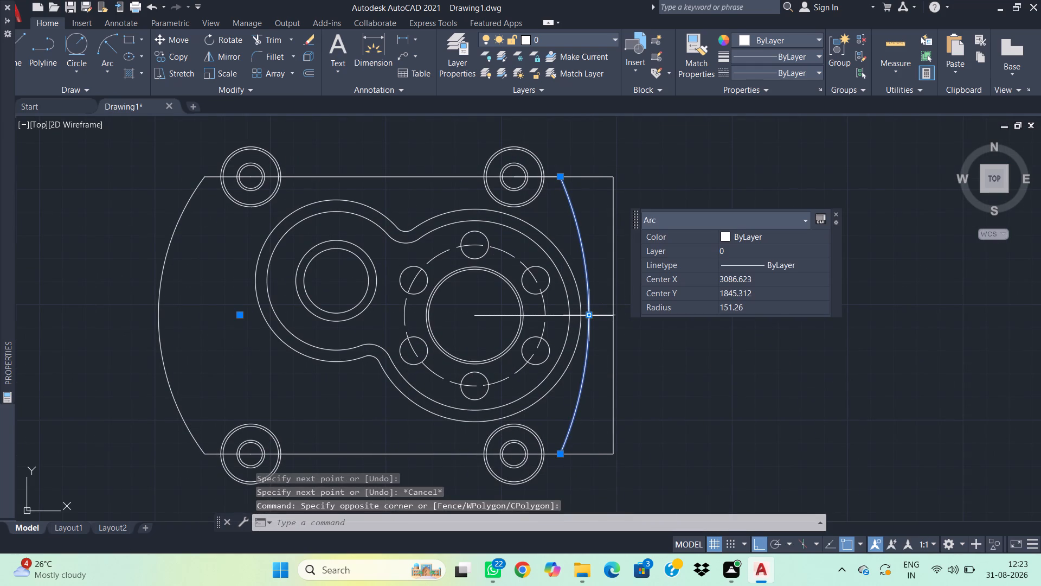
click(591, 317)
click(610, 317)
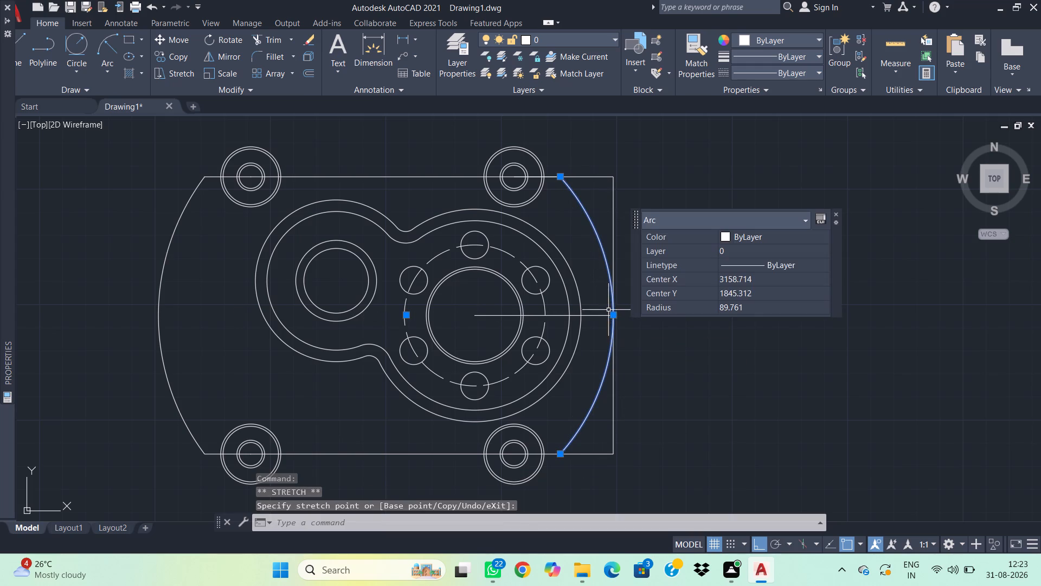
key(Escape)
Delete the three construction lines beside the plate's right arc, keeping the horizontal centre line.
click(639, 206)
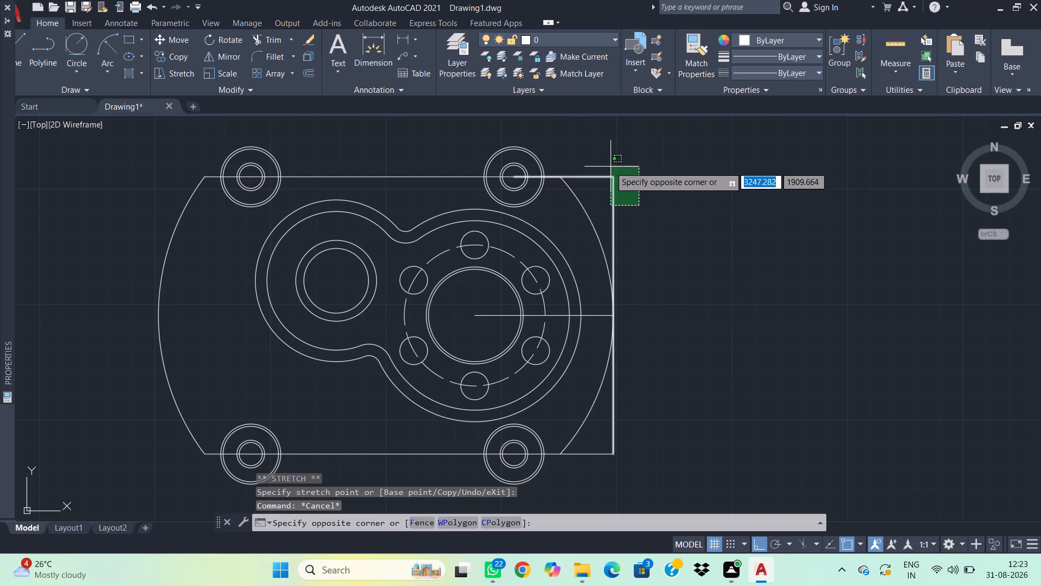
click(609, 165)
click(606, 486)
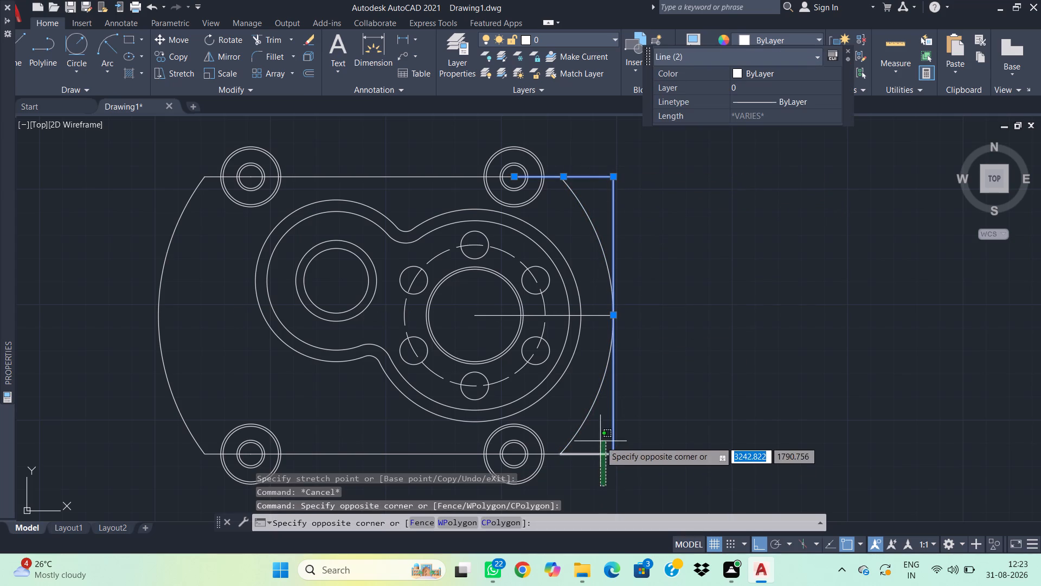
click(600, 441)
key(Delete)
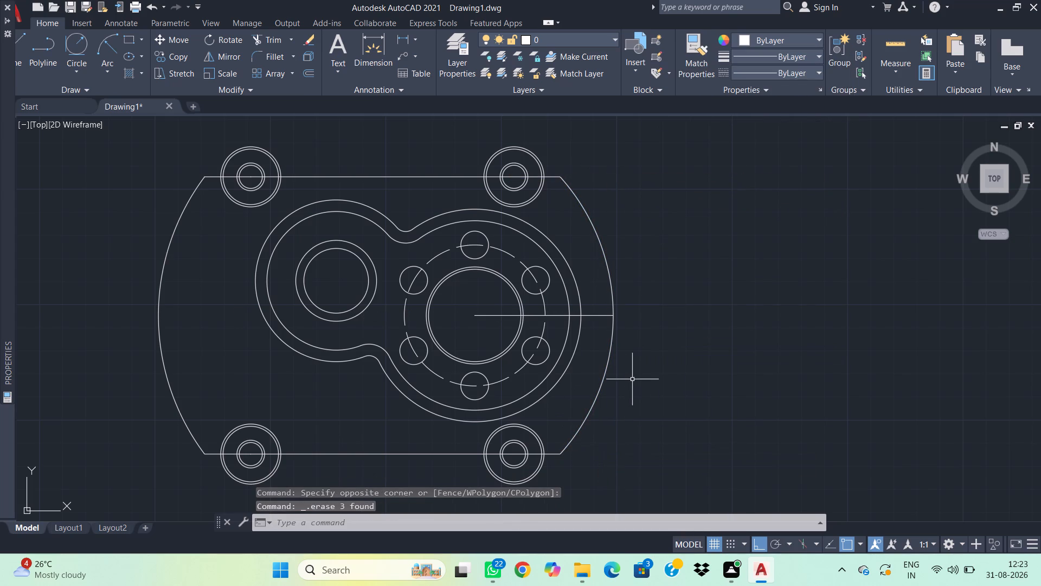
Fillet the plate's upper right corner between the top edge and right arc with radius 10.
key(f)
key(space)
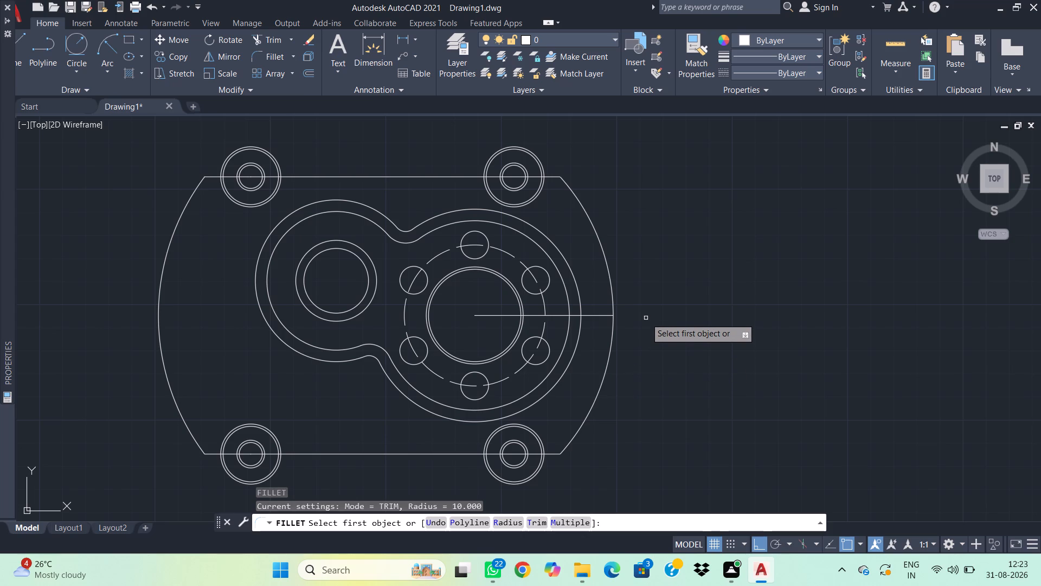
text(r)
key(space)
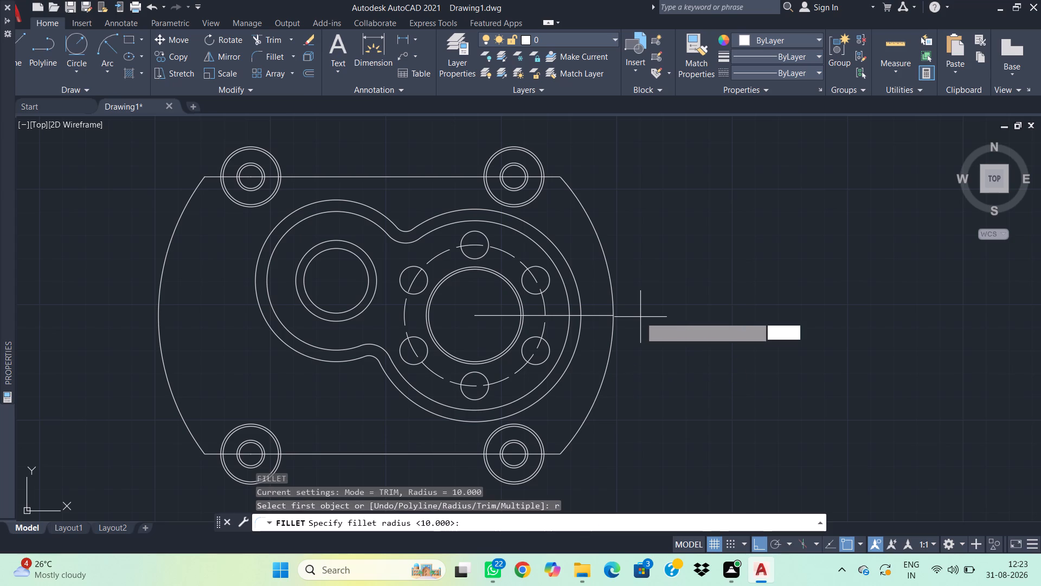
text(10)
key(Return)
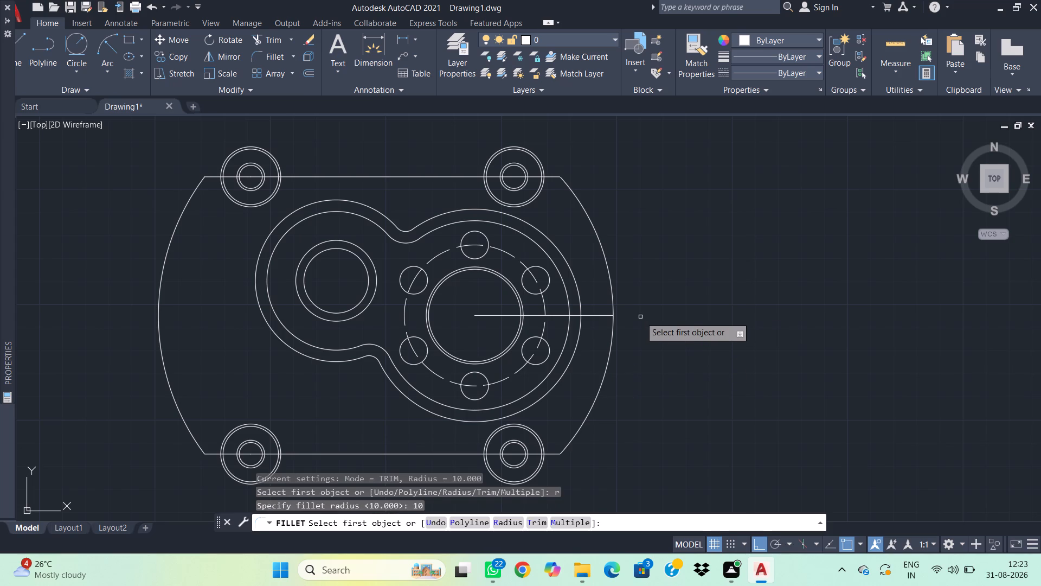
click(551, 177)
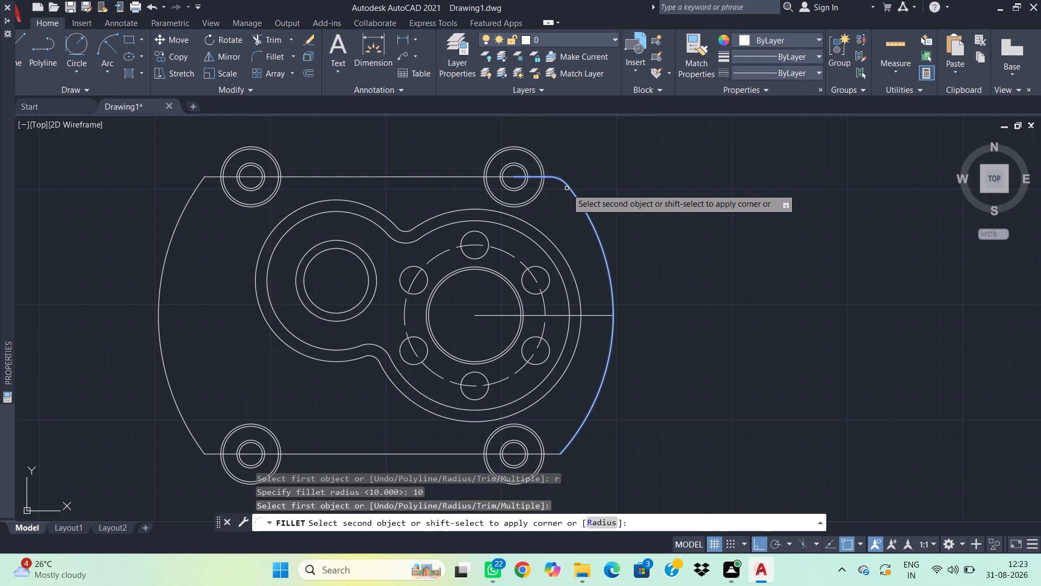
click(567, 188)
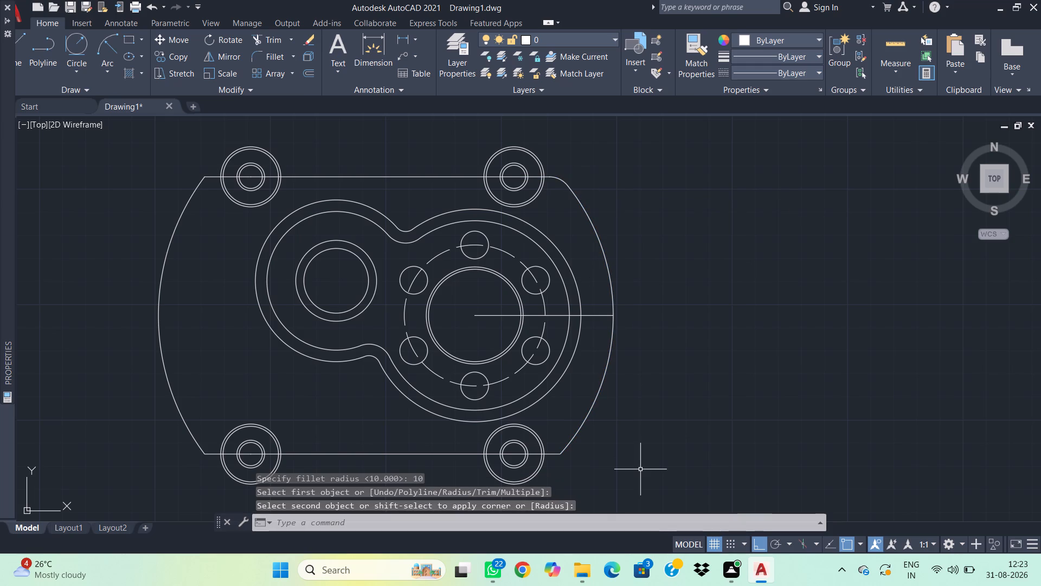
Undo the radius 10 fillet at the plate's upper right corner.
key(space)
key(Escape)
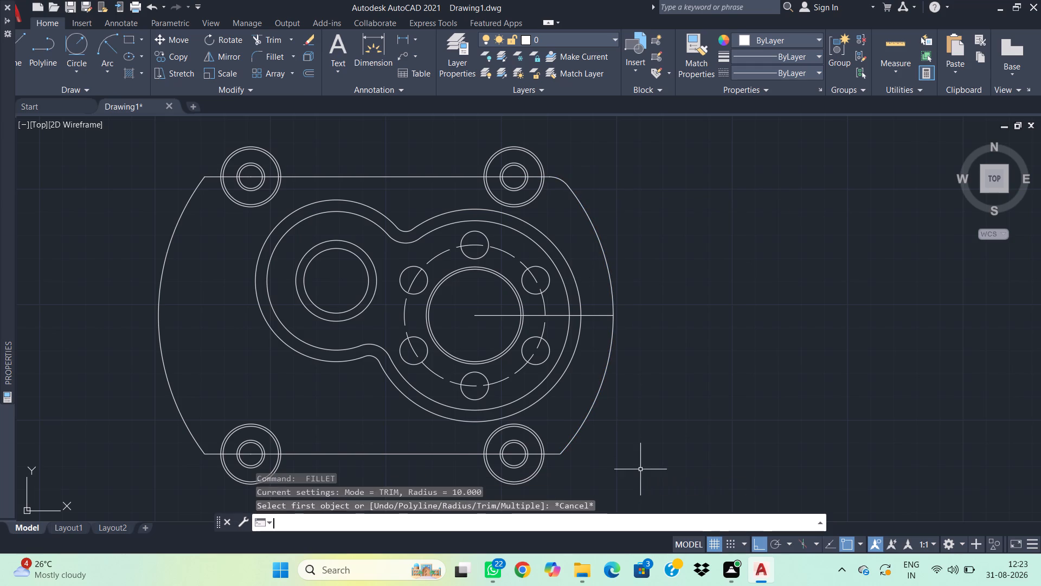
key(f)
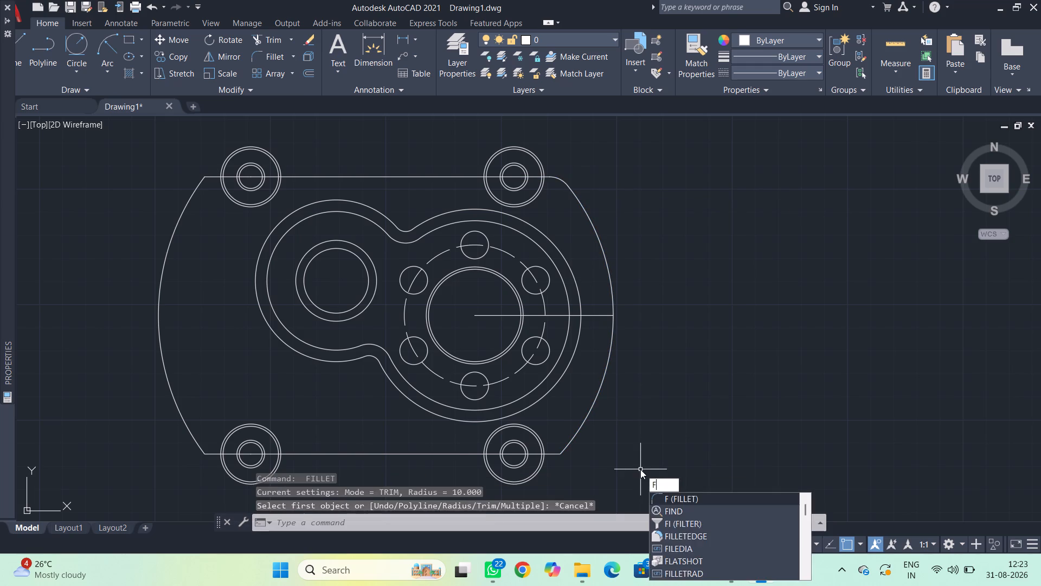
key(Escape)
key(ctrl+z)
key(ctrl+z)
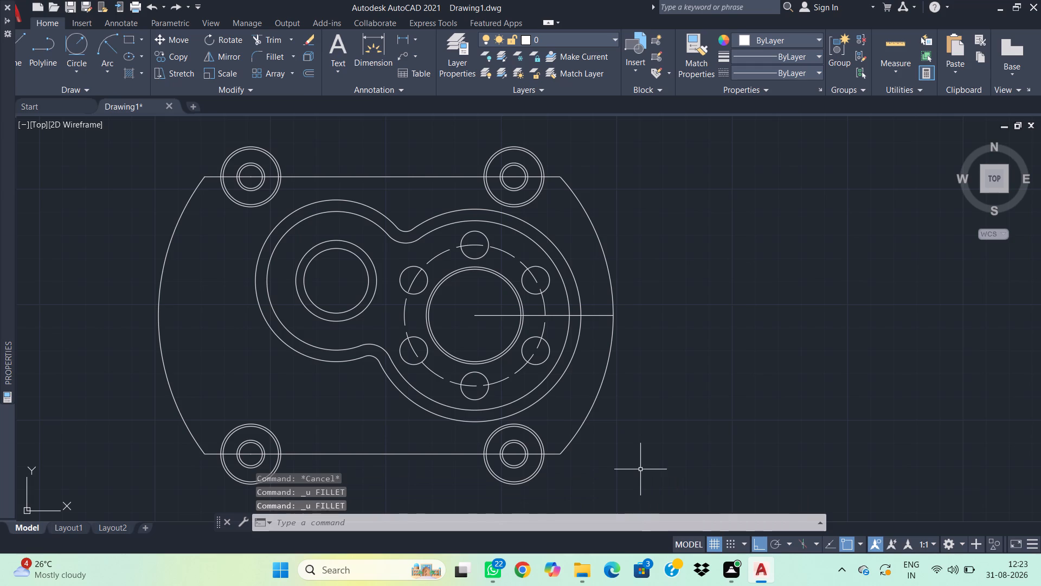
Fillet the plate's lower right and upper right corners with radius 20.
text(f r)
key(space)
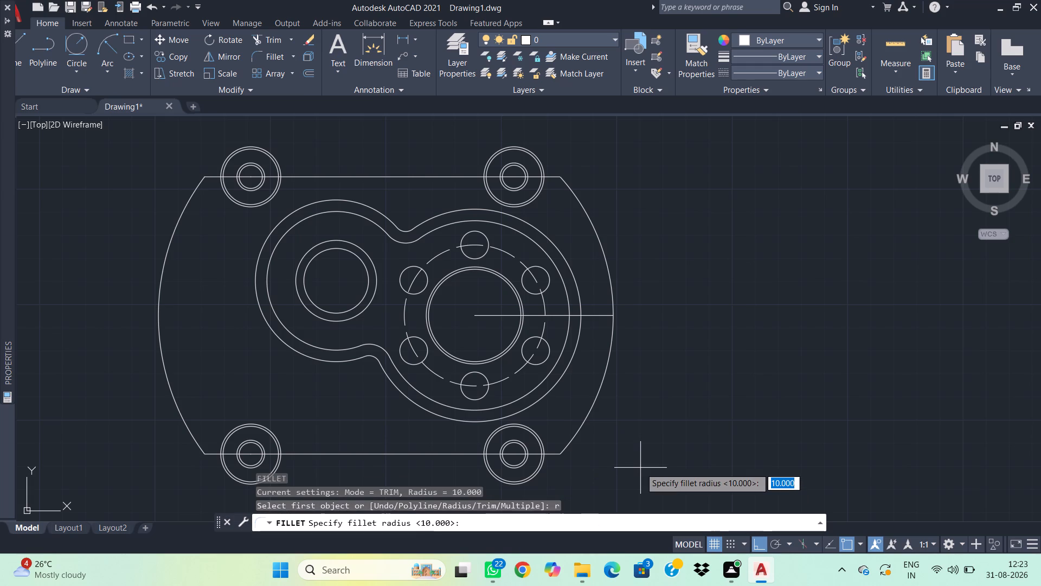
text(20)
key(Return)
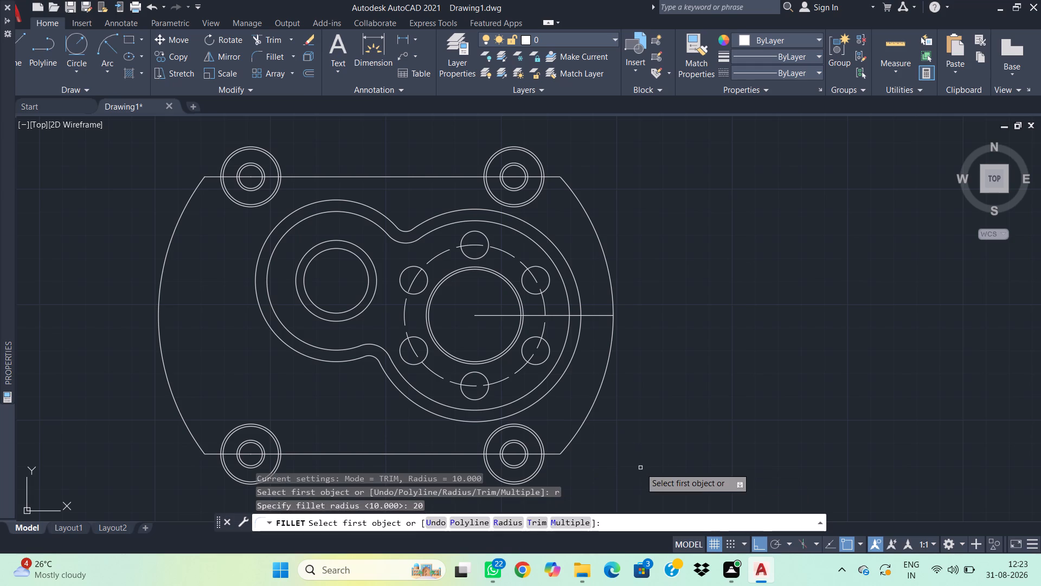
click(555, 454)
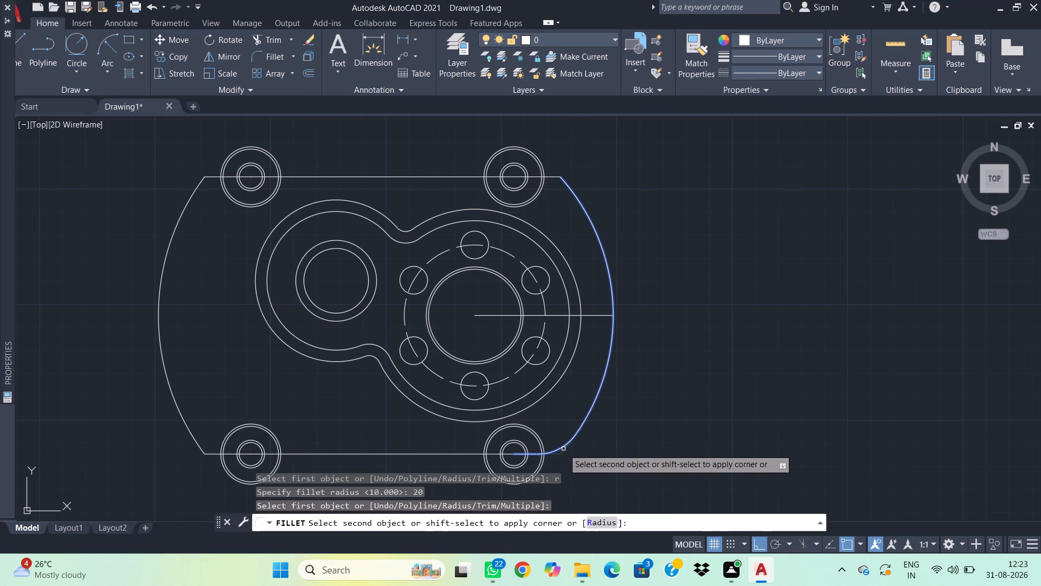
click(563, 448)
key(space)
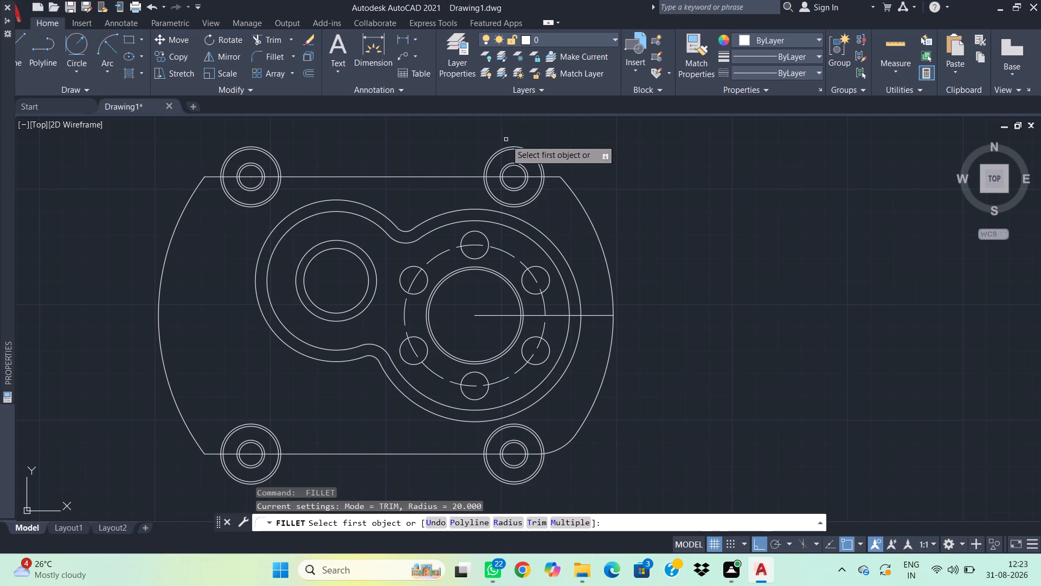
click(555, 178)
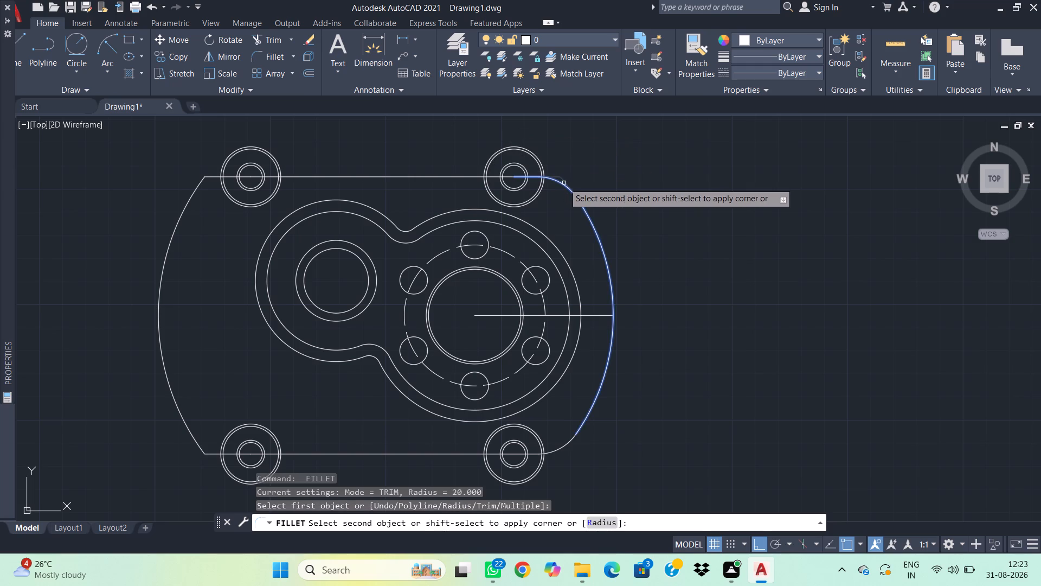
click(564, 183)
Fillet the plate's upper left and lower left corners with the same radius of 20.
key(space)
key(space)
key(space)
key(space)
key(space)
key(space)
key(space)
key(space)
key(space)
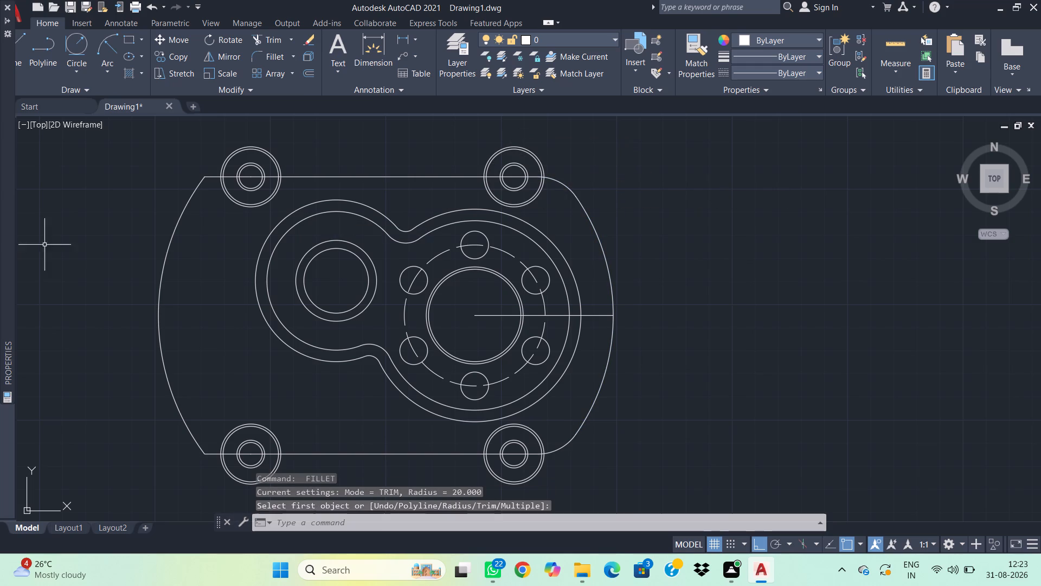
key(space)
click(208, 177)
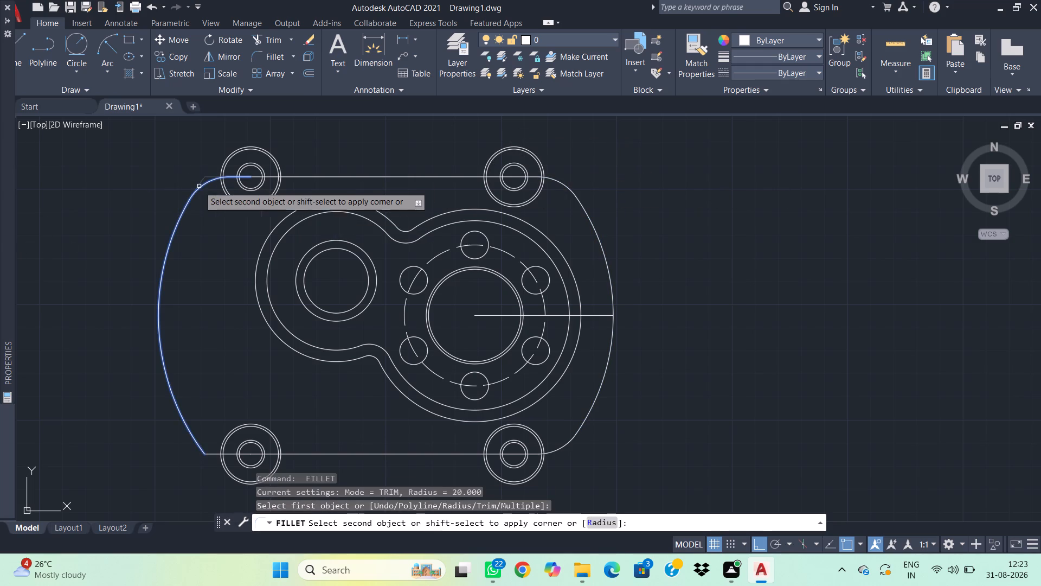
click(196, 189)
middle_drag(232, 249, 727, 114)
key(space)
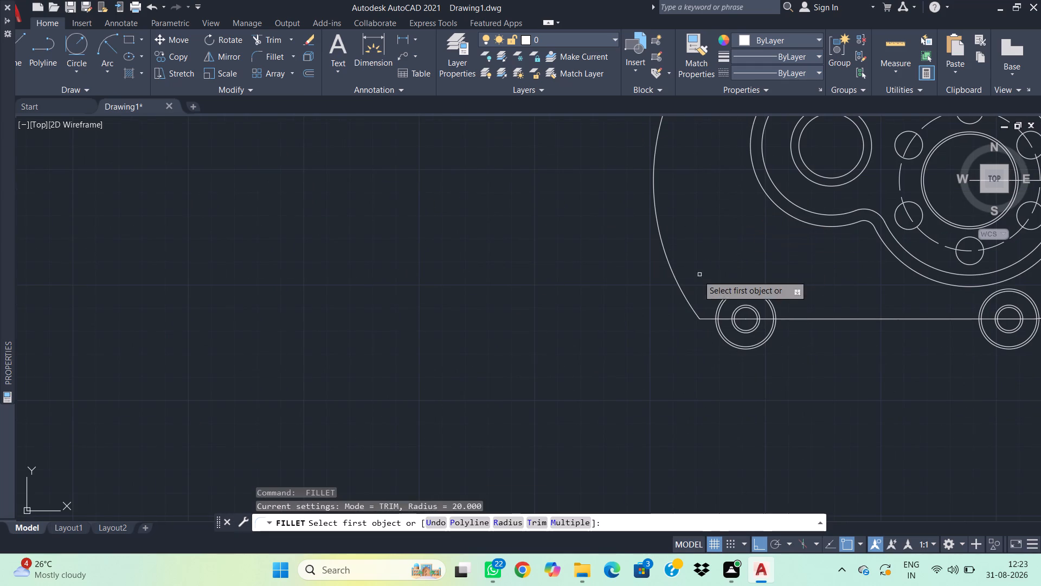
click(705, 320)
click(691, 308)
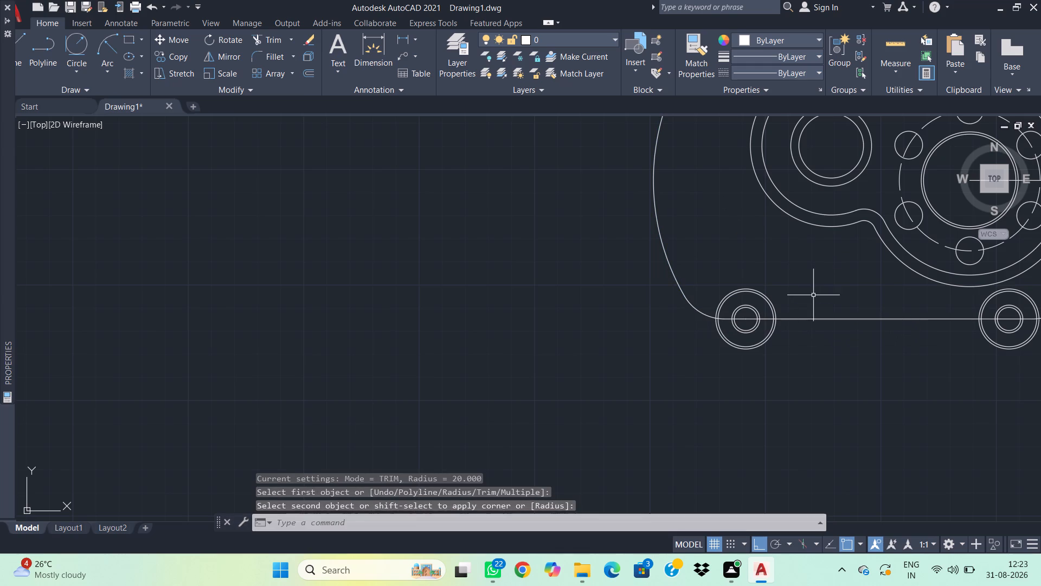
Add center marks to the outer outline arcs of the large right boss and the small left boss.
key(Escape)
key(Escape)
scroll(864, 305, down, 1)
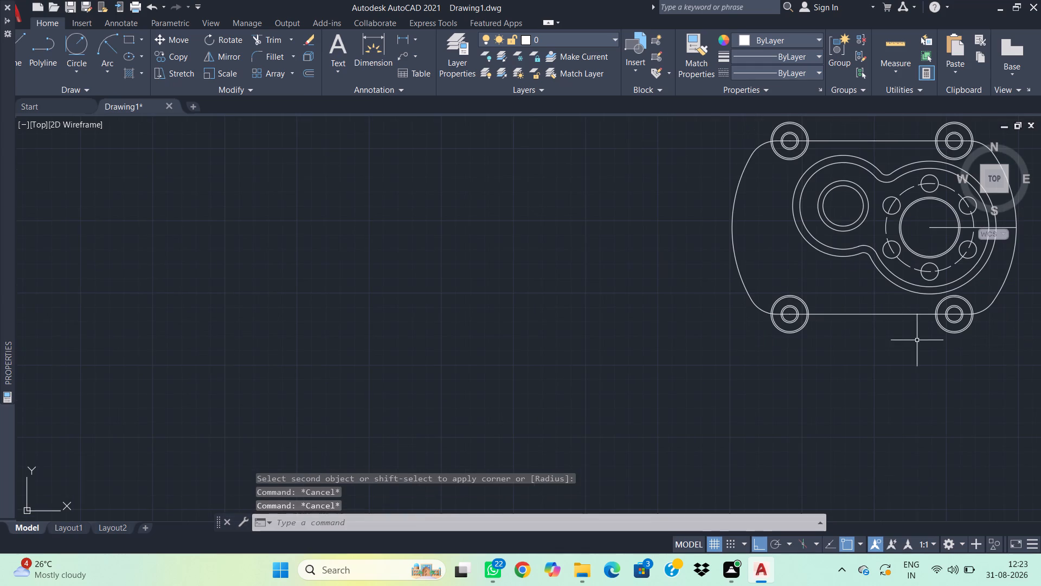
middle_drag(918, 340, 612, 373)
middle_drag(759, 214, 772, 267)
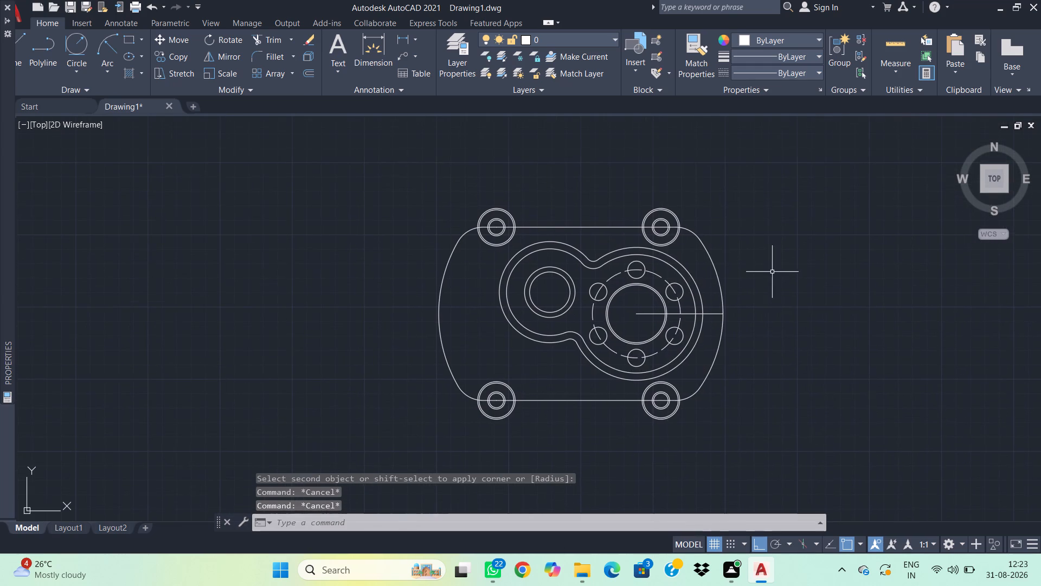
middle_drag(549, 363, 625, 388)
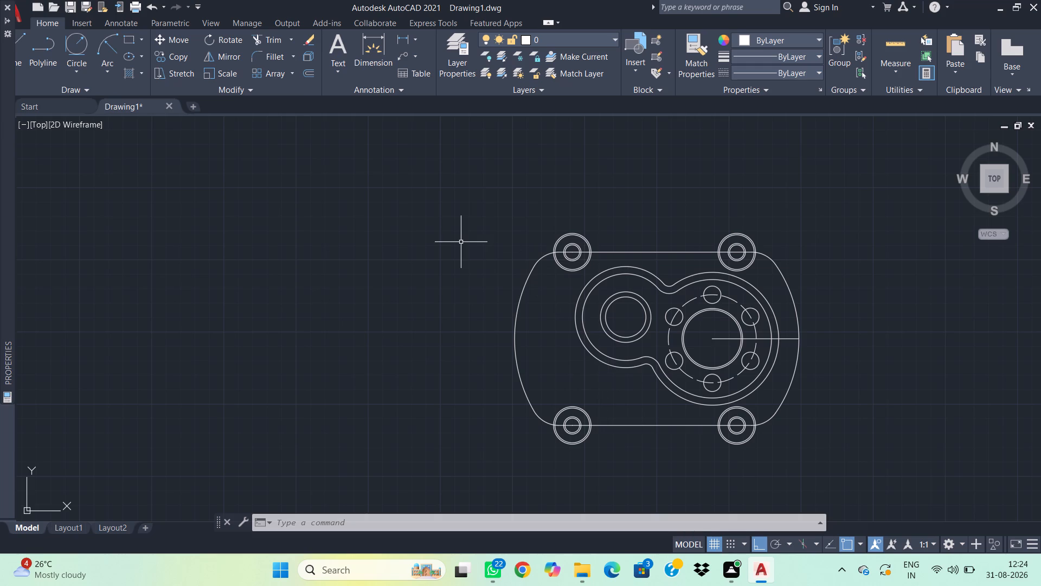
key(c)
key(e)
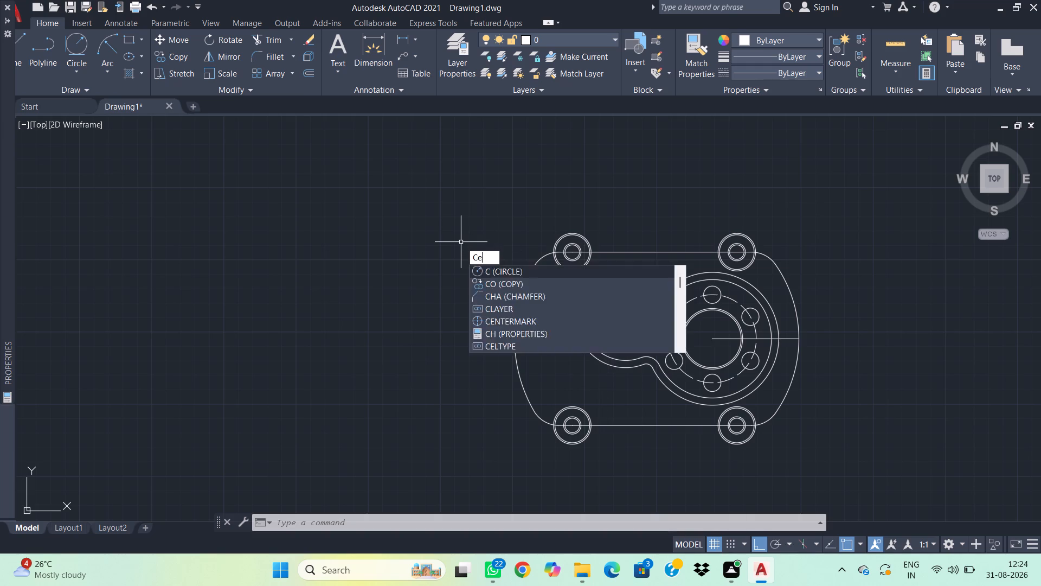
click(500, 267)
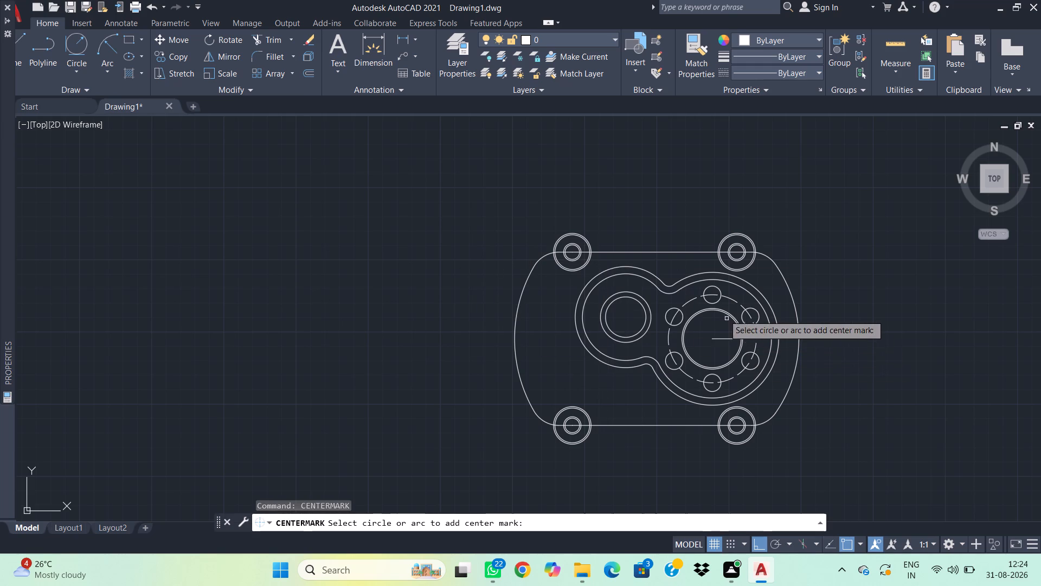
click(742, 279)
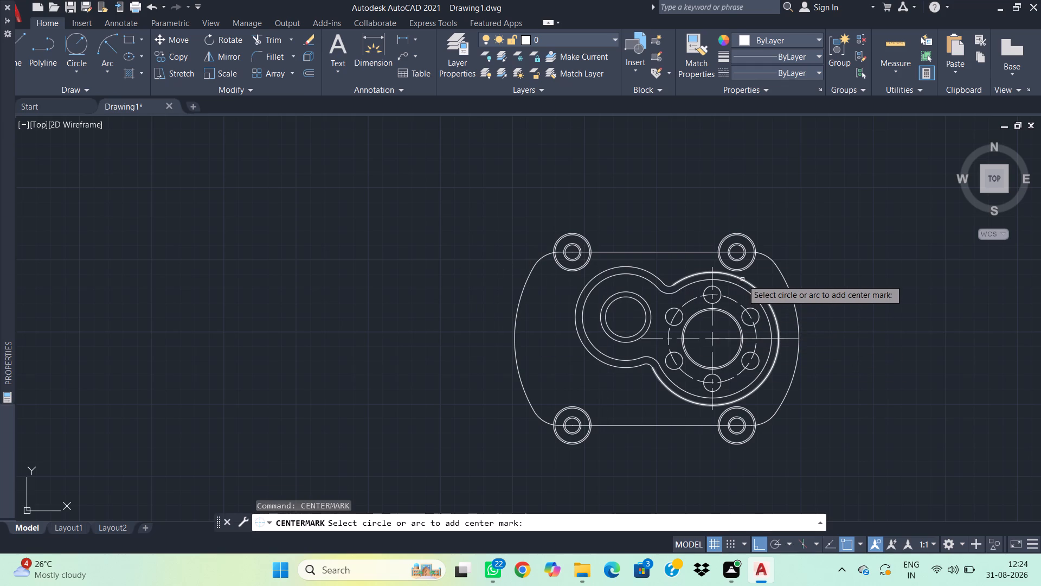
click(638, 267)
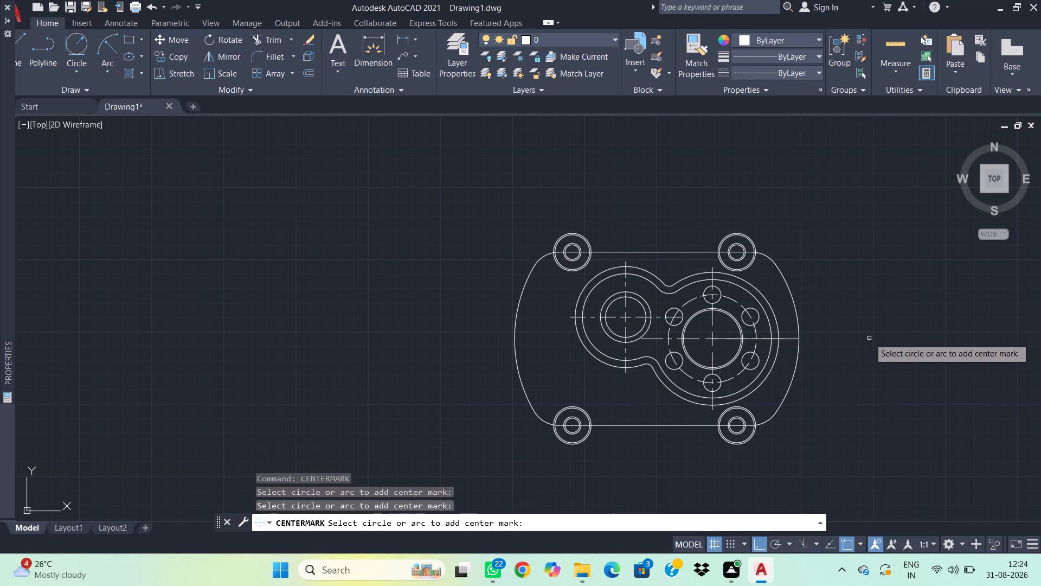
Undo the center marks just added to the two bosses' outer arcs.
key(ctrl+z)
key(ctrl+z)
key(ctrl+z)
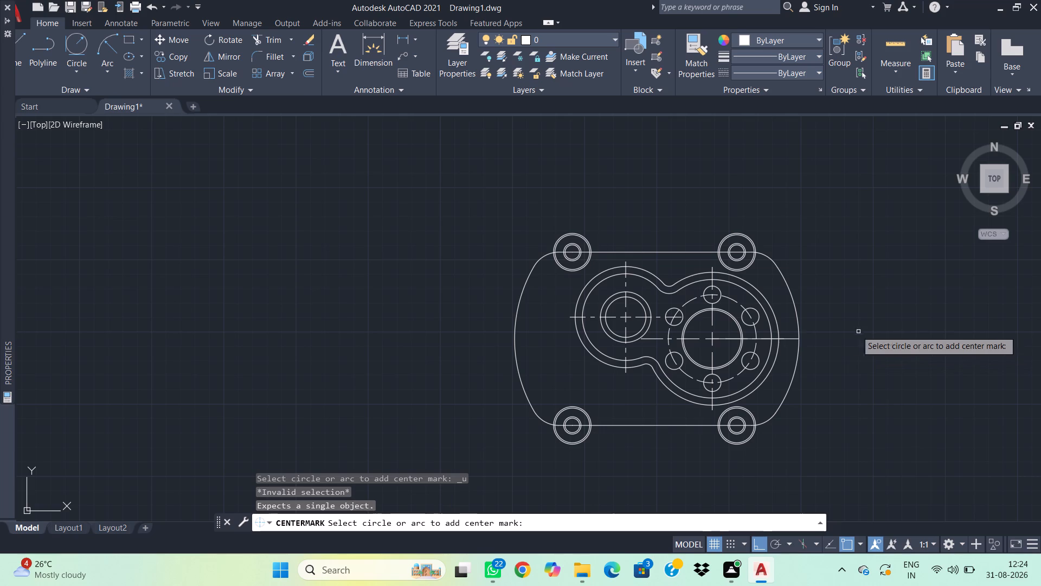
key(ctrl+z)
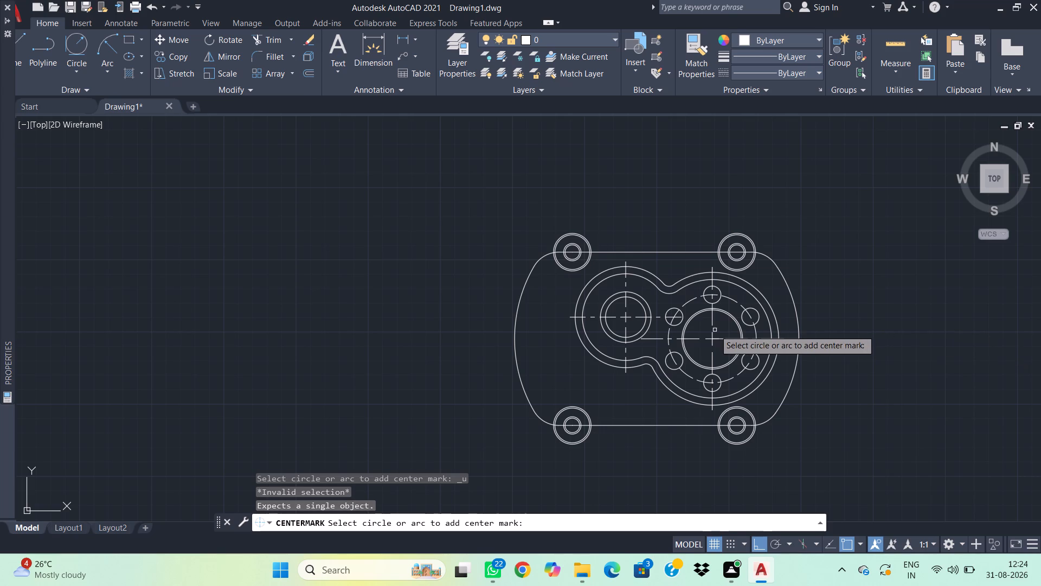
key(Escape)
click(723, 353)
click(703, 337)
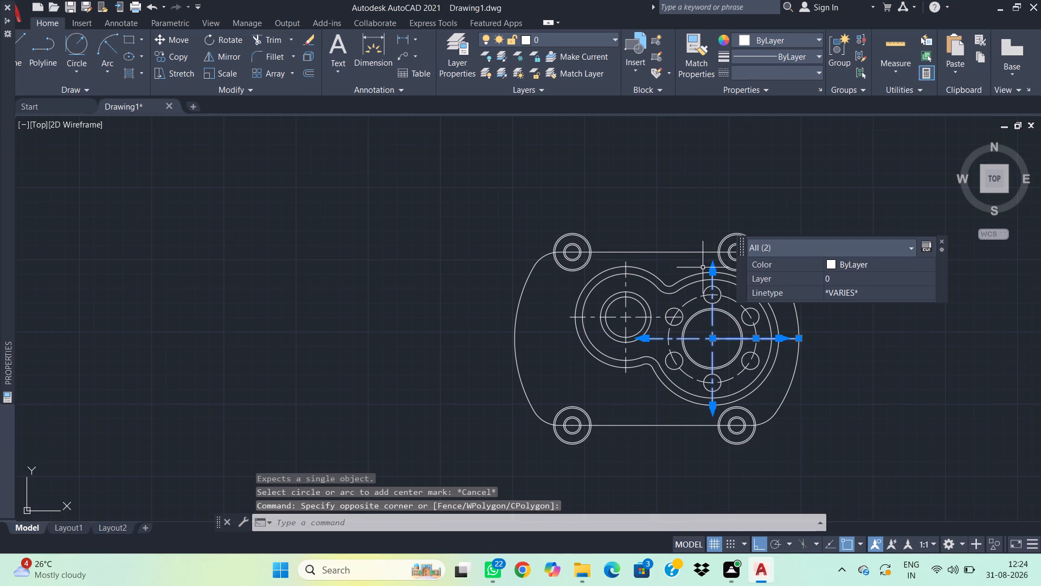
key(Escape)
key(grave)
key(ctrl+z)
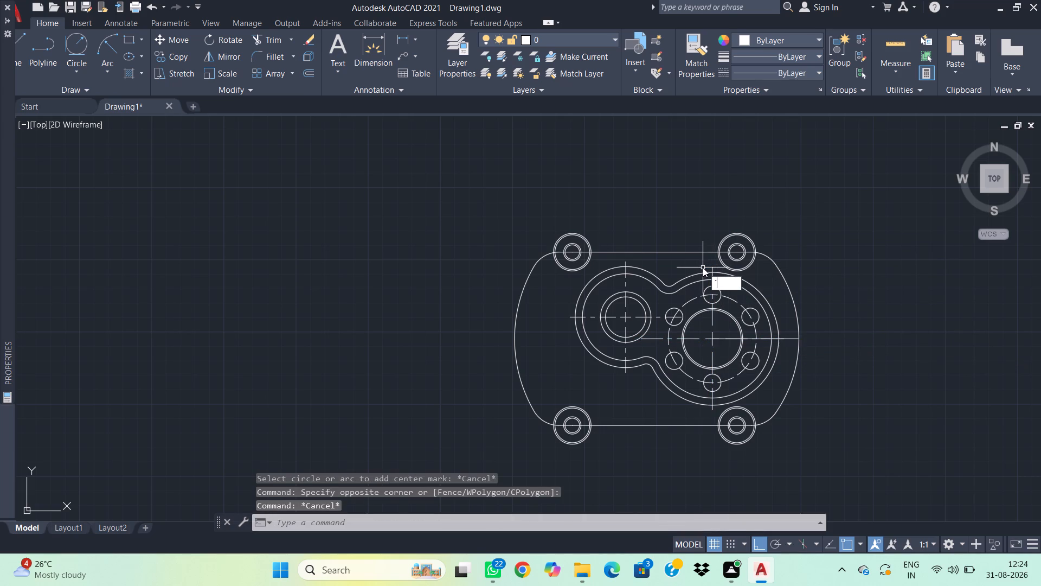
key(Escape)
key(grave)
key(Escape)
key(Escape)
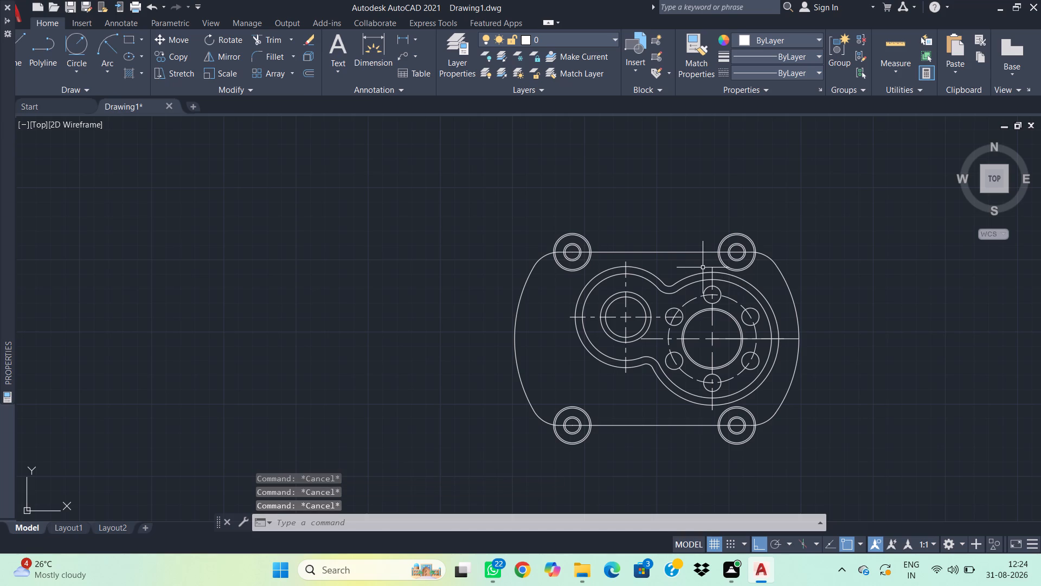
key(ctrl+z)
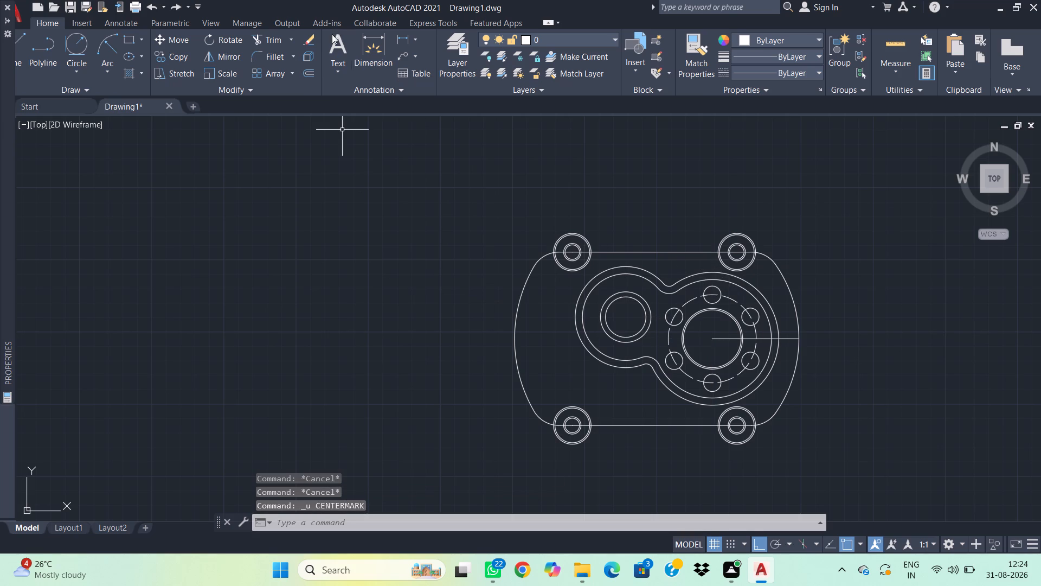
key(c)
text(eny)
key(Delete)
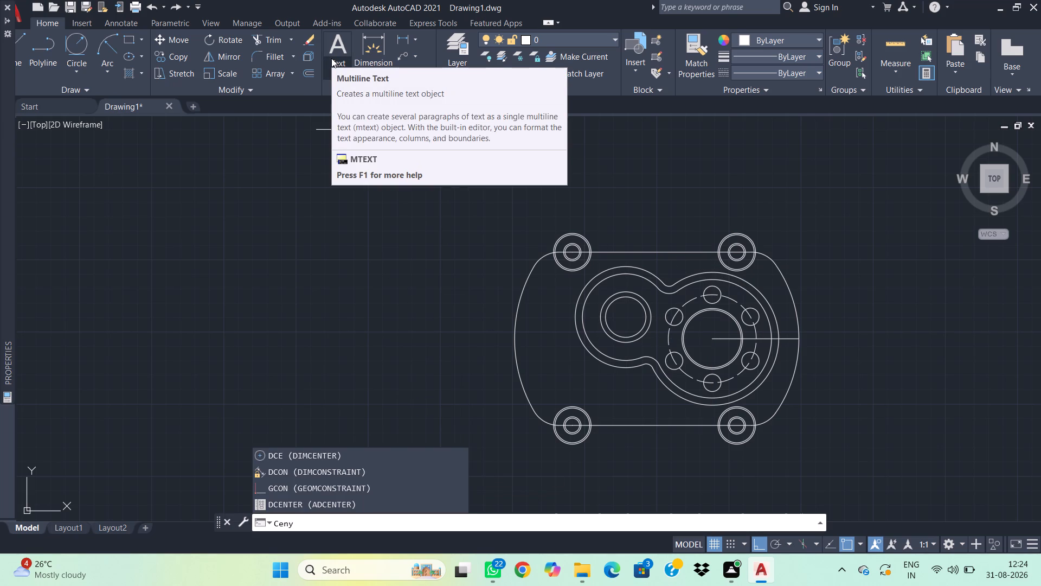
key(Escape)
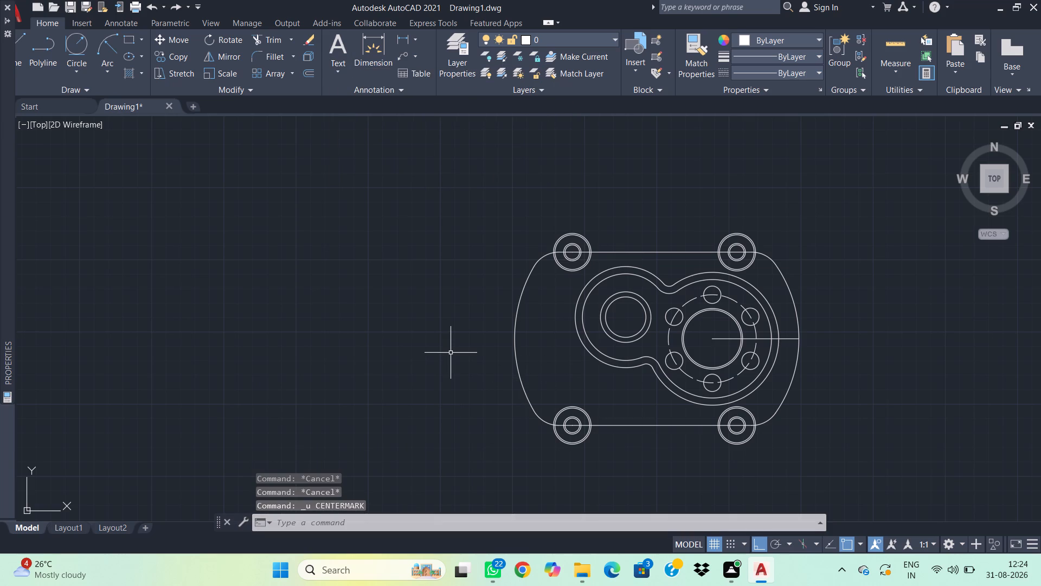
Add a center mark to the inner outline arc of the large right boss.
text(cent)
click(493, 384)
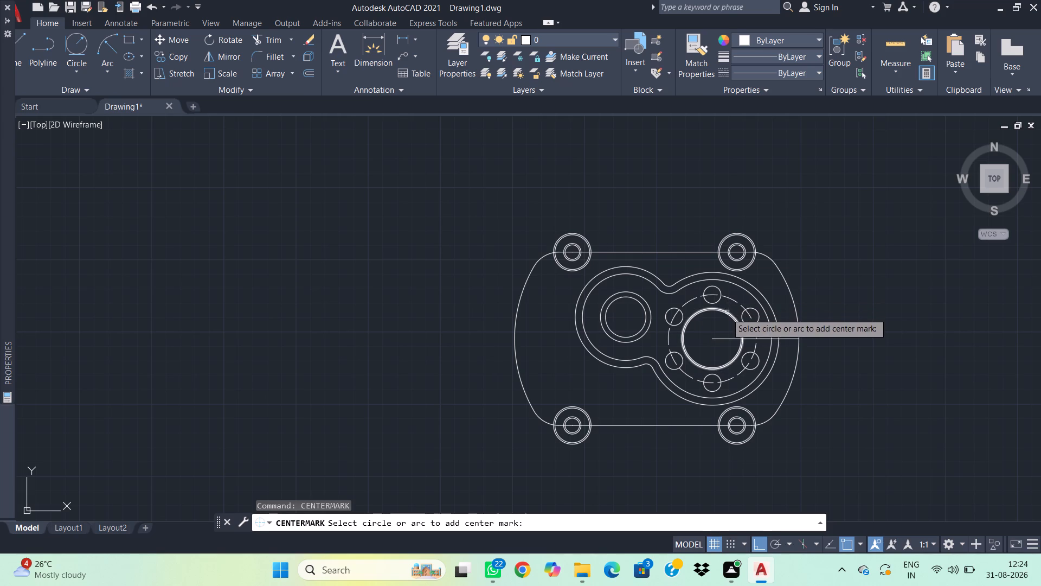
click(731, 284)
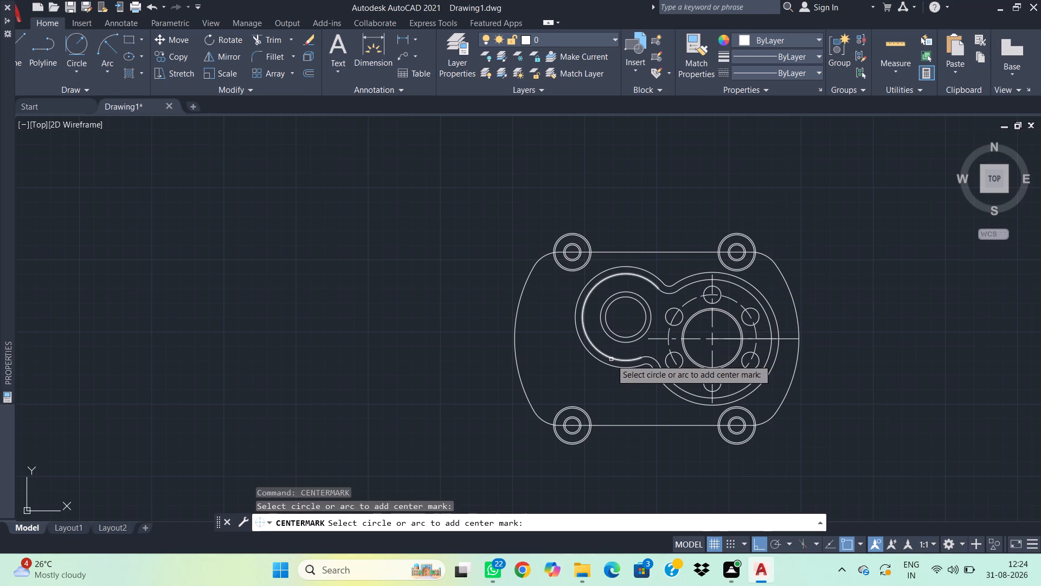
key(Escape)
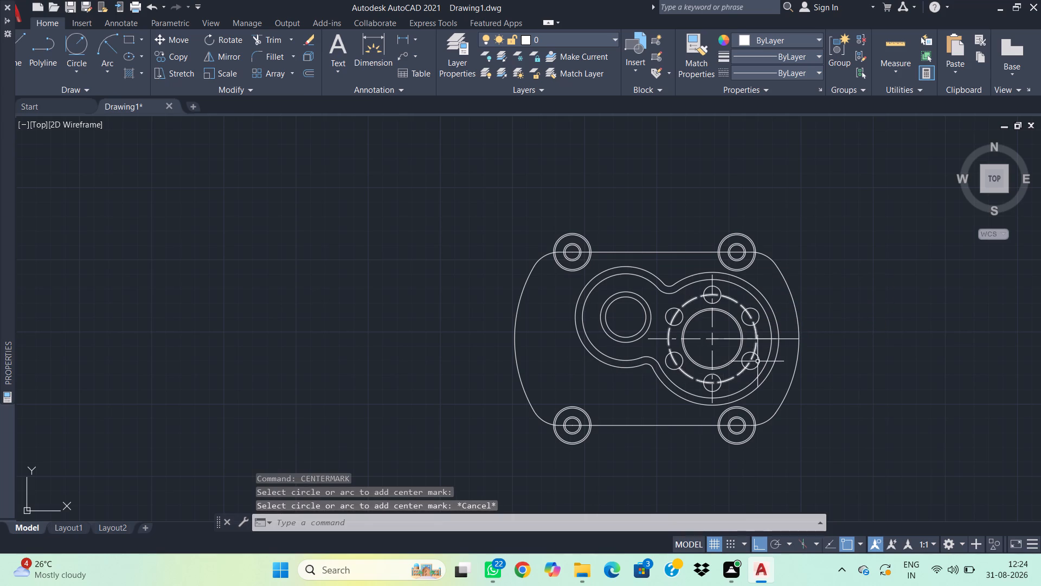
Delete the horizontal construction line running from the large bore's center to the plate's right arc.
click(790, 340)
key(Delete)
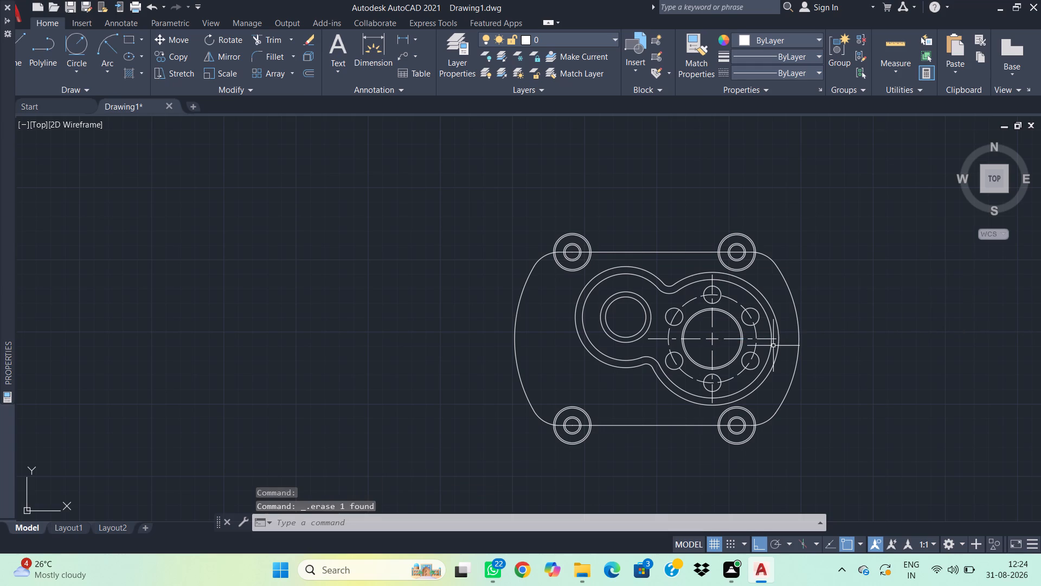
Stretch the large boss's center mark lines out to the plate's right arc, bottom edge and top edge.
click(725, 343)
click(717, 329)
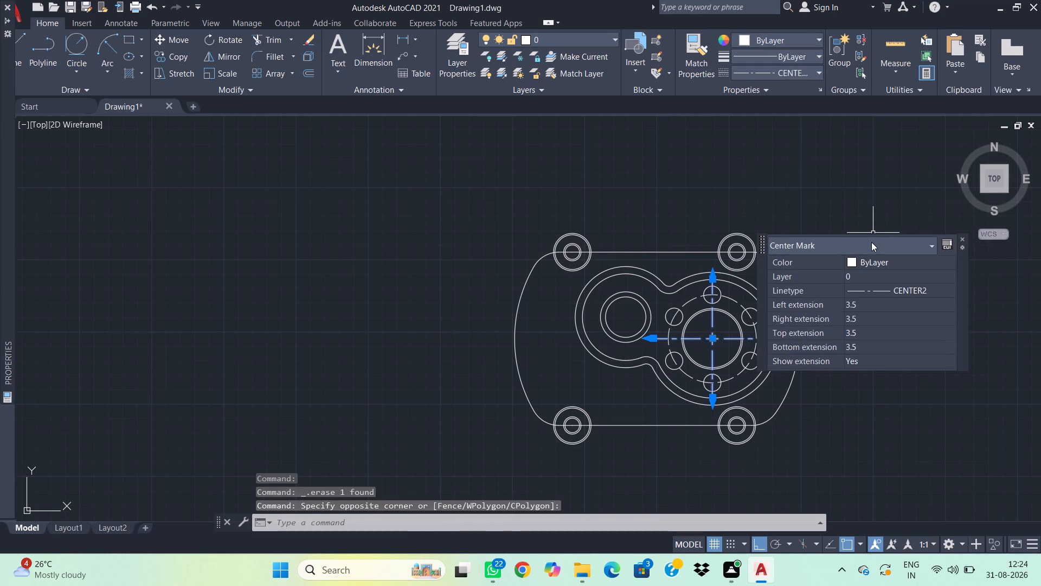
drag(871, 243, 875, 181)
click(962, 239)
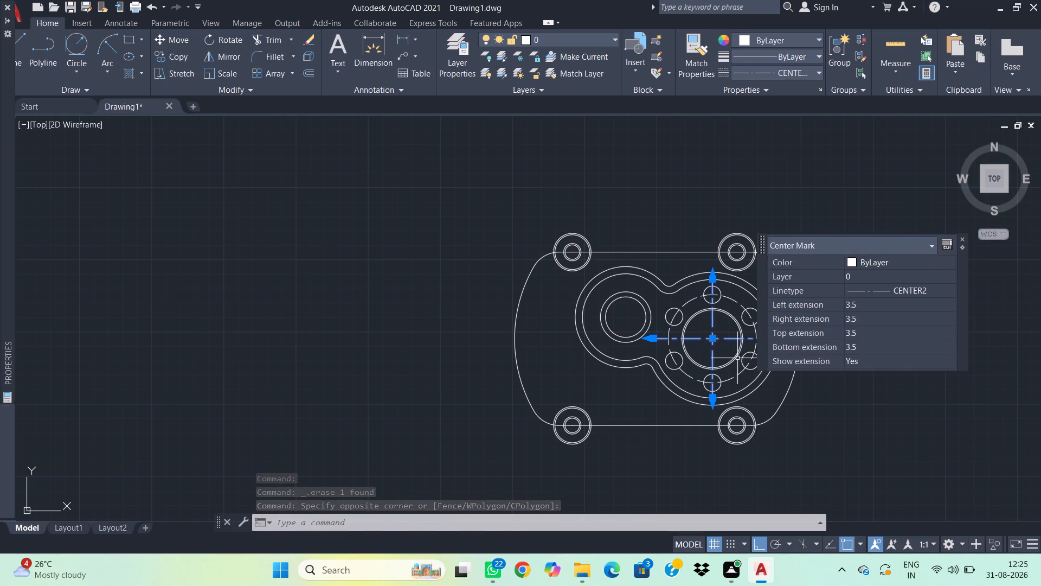
click(964, 238)
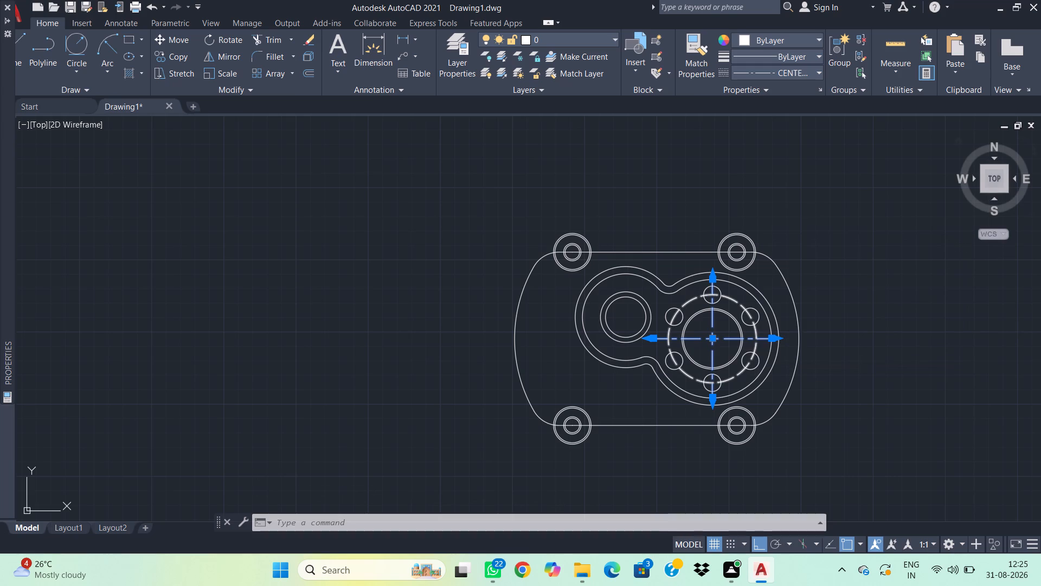
click(770, 336)
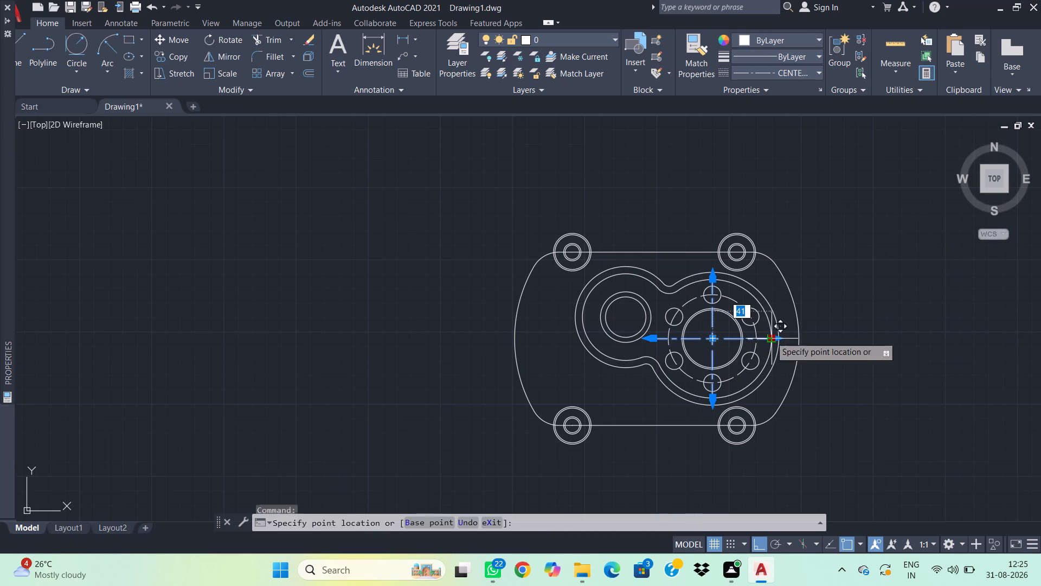
click(803, 337)
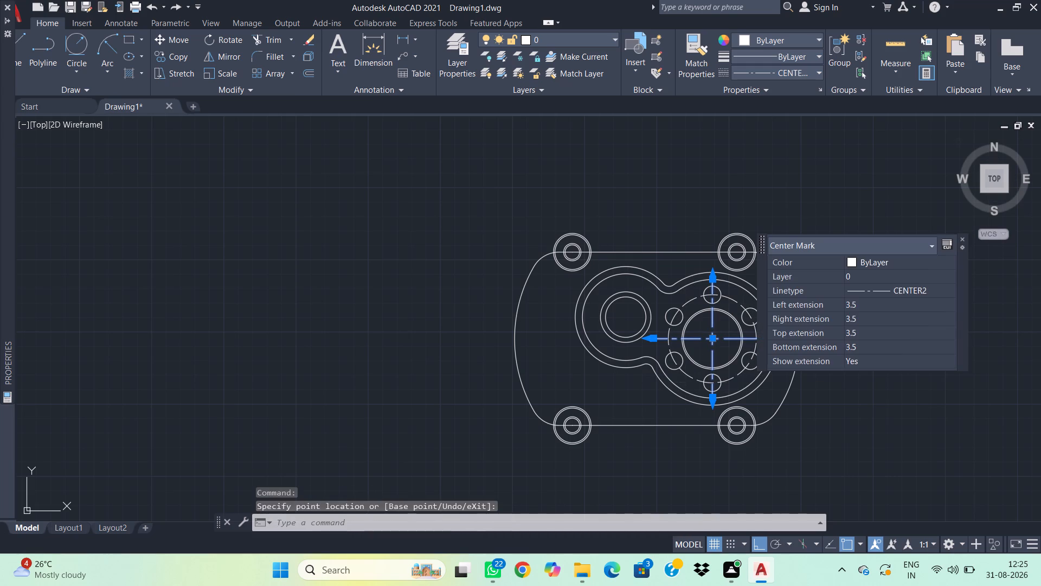
click(711, 395)
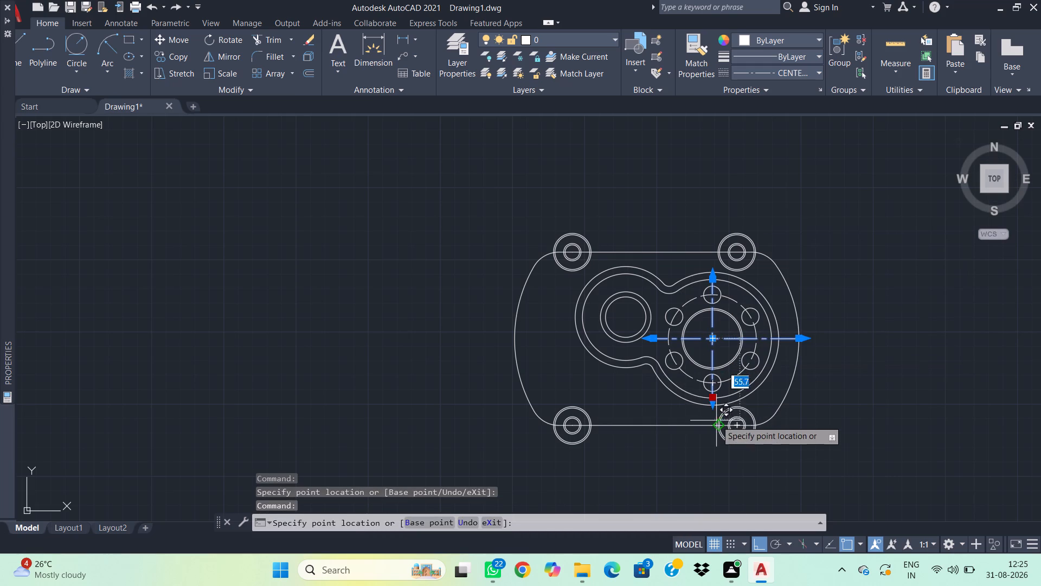
click(709, 423)
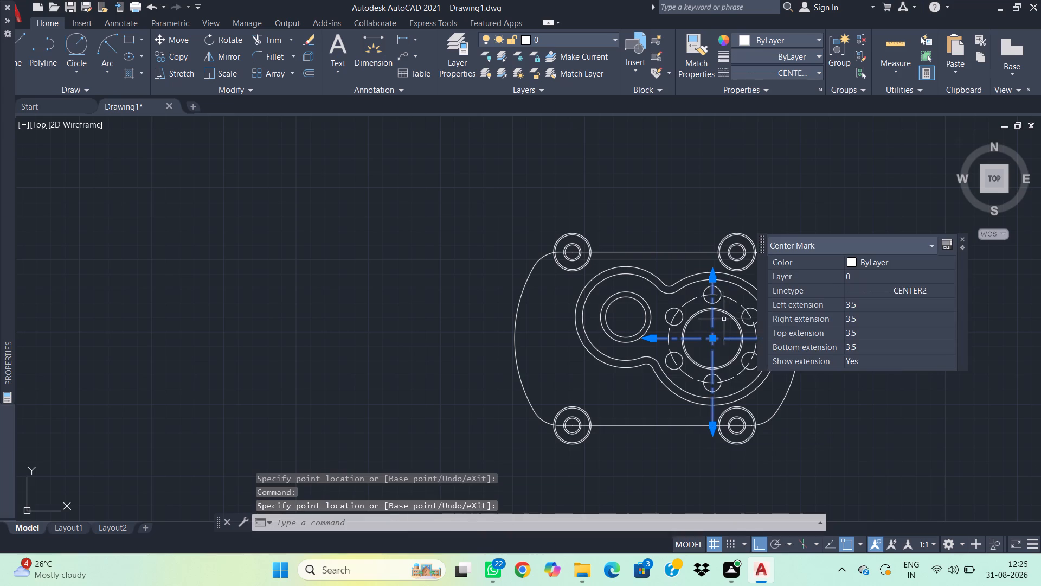
click(712, 281)
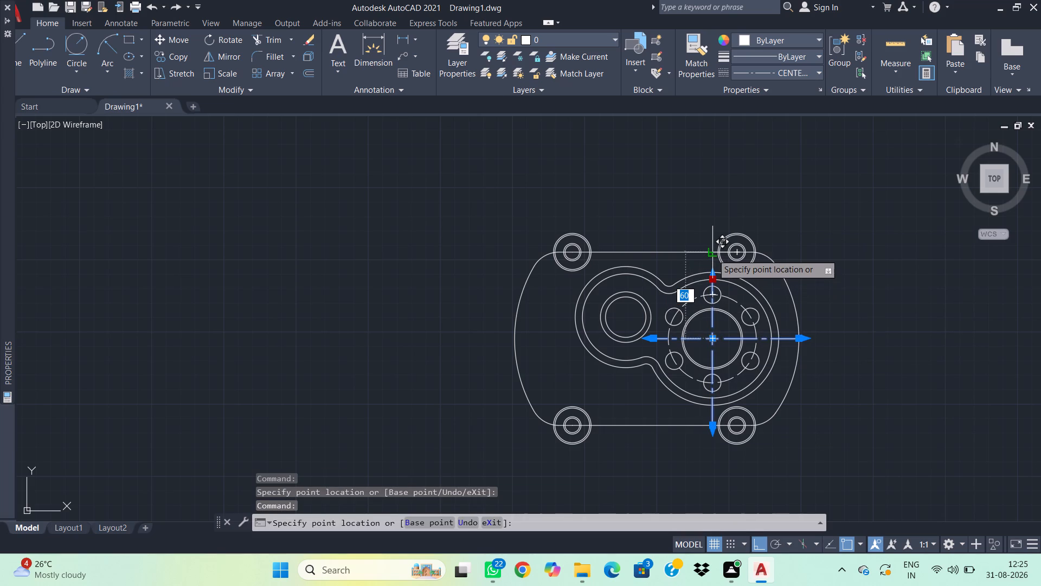
click(712, 254)
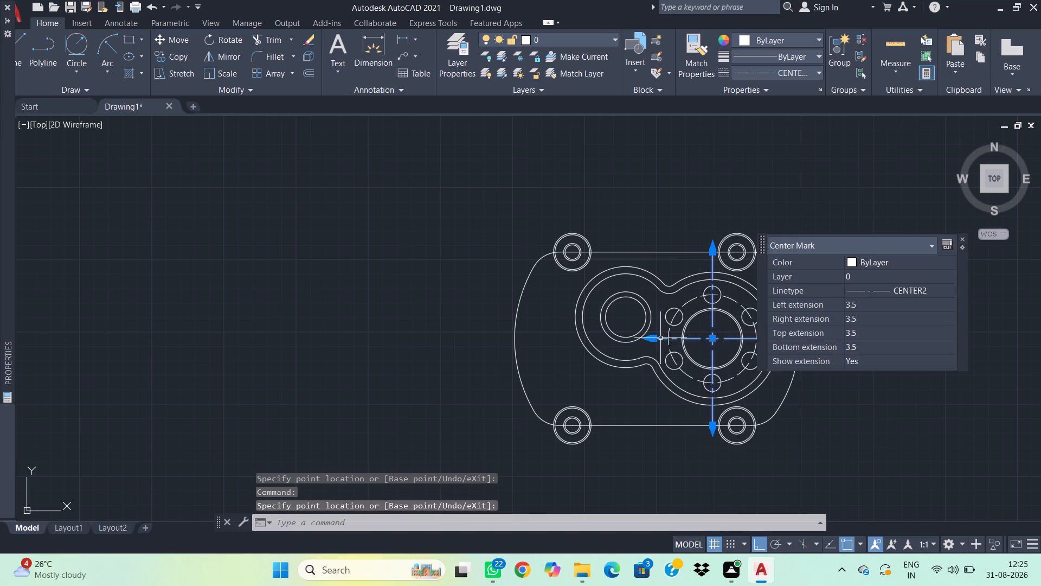
key(Escape)
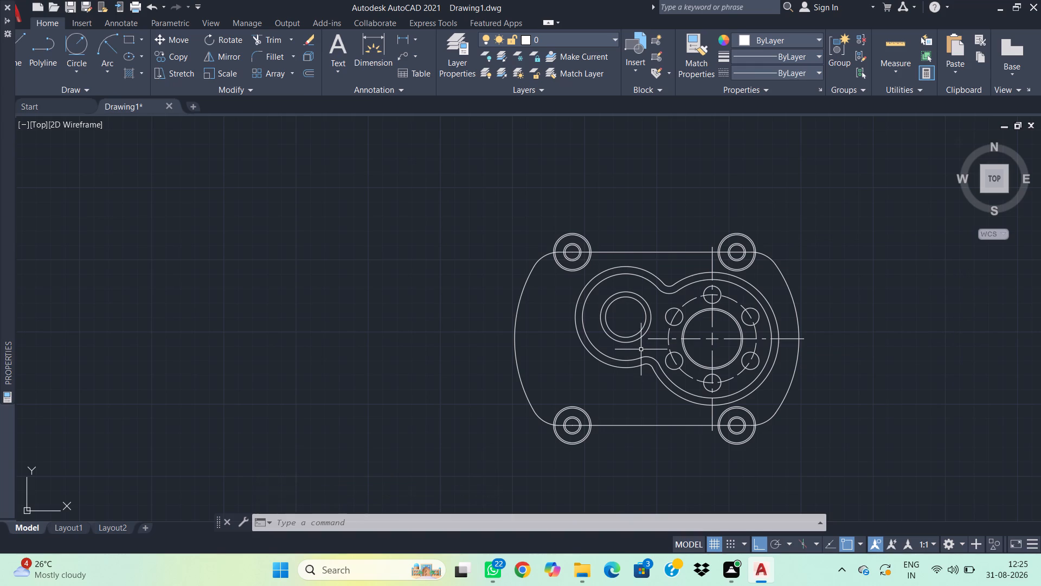
Dimension the horizontal distance between the centers of the two upper corner holes, placing it above the plate.
text(dim)
key(space)
scroll(580, 266, up, 1)
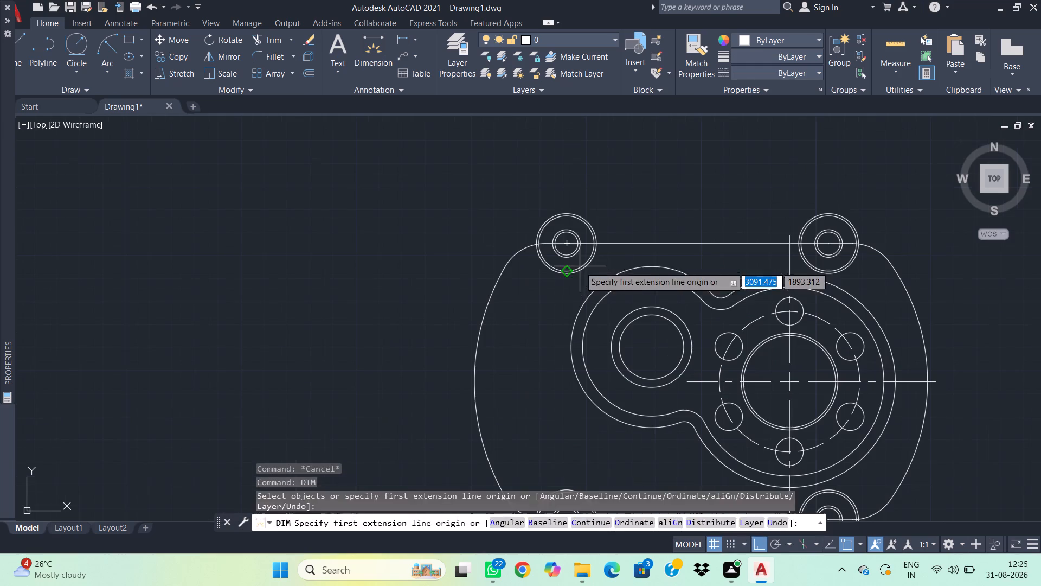
click(567, 245)
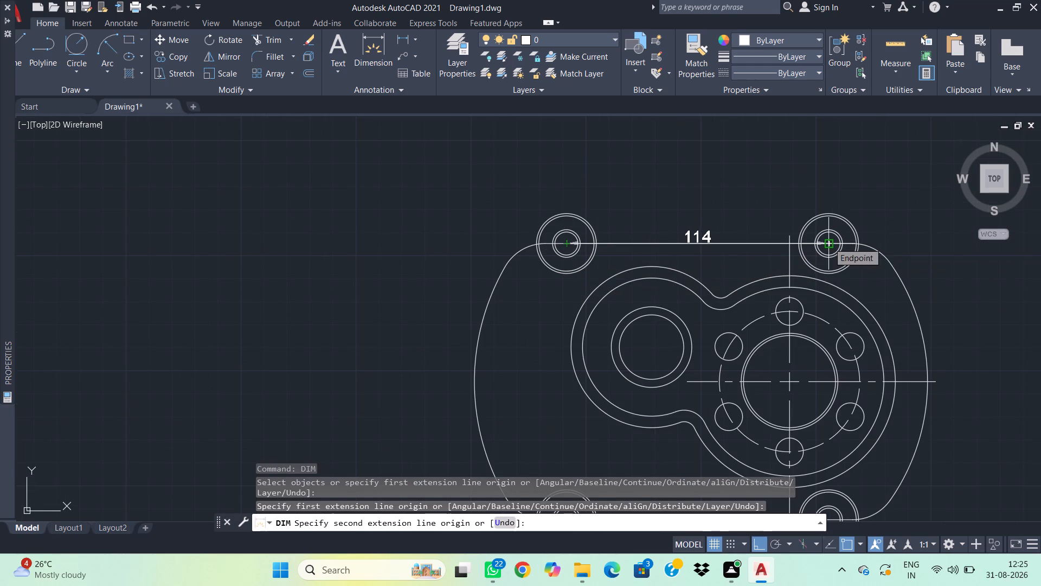
click(829, 243)
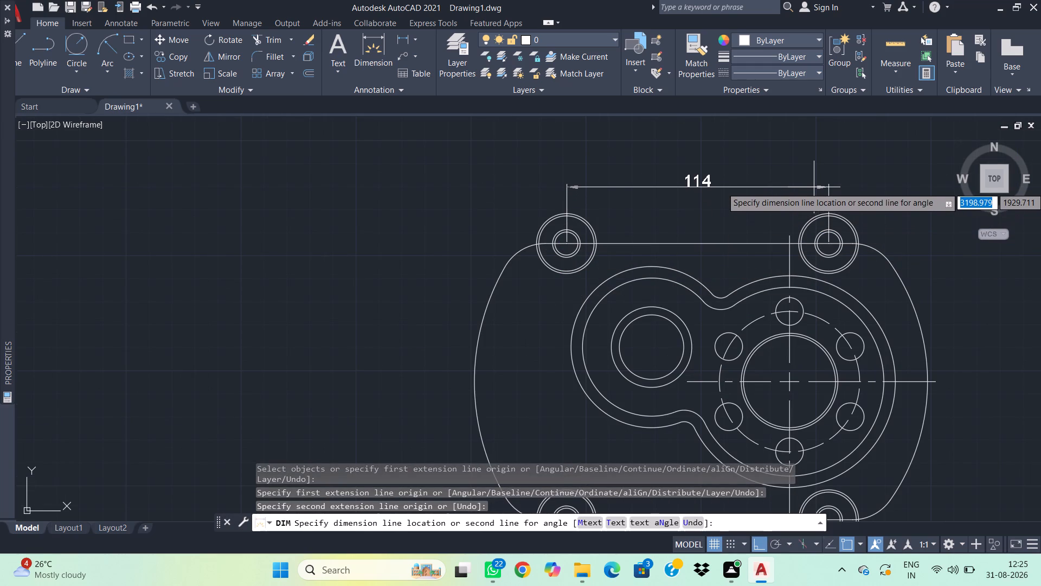
click(813, 193)
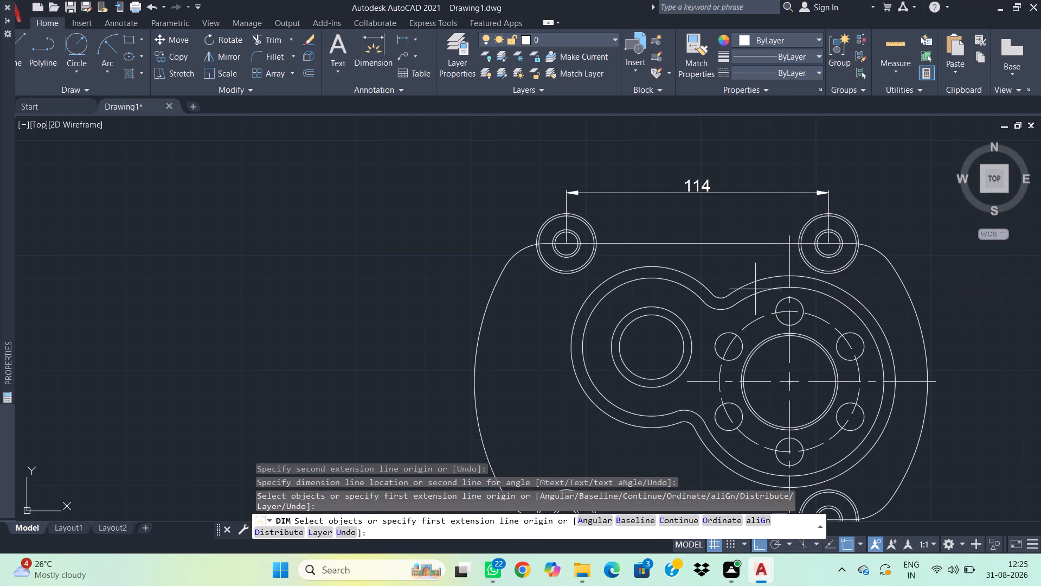
Dimension the horizontal distance between the small bore's center and the large bore's center, placing it just beneath the corner-hole spacing dimension.
click(653, 345)
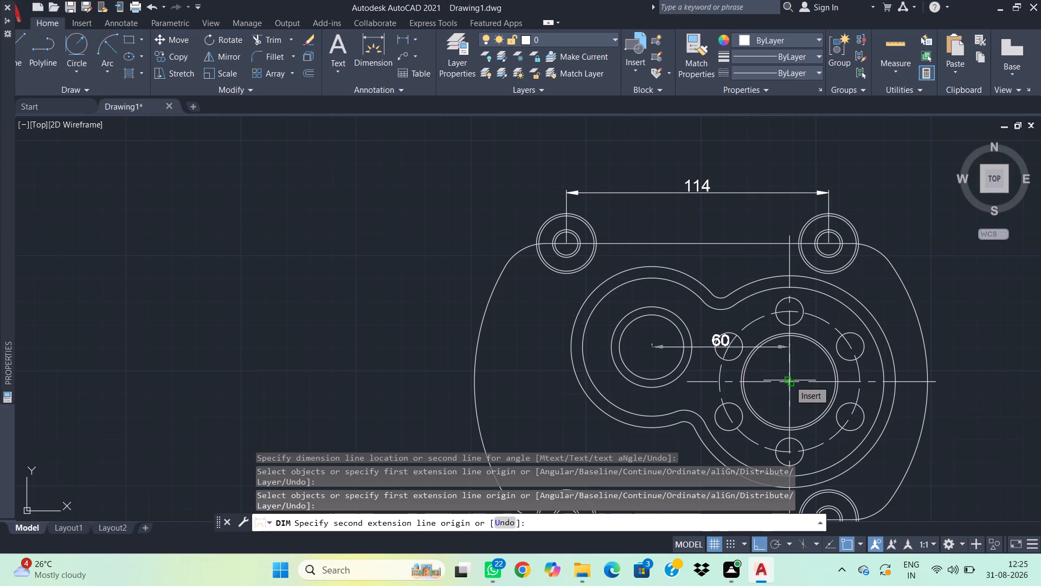
text(60)
key(Return)
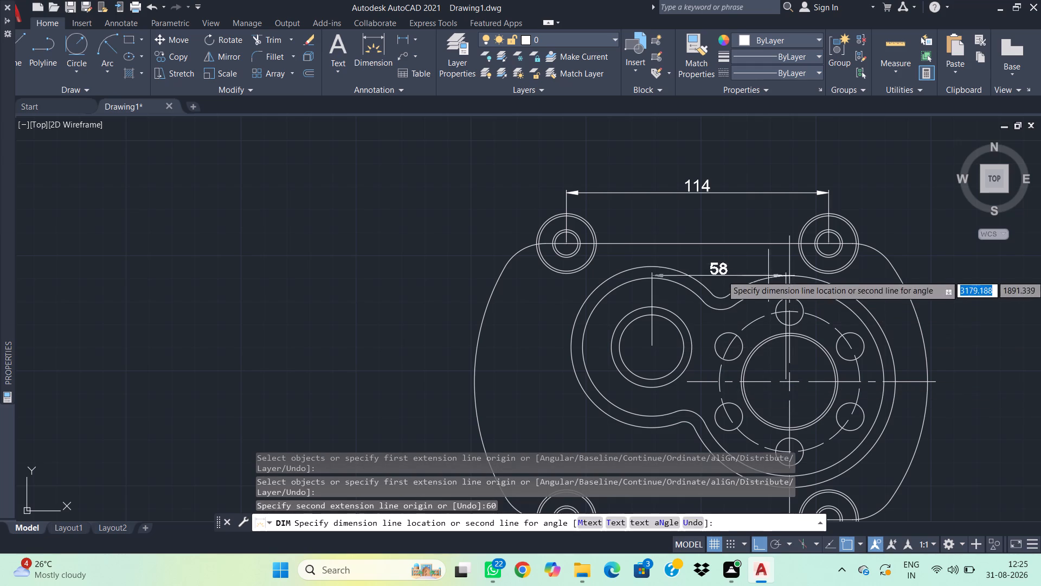
key(ctrl+z)
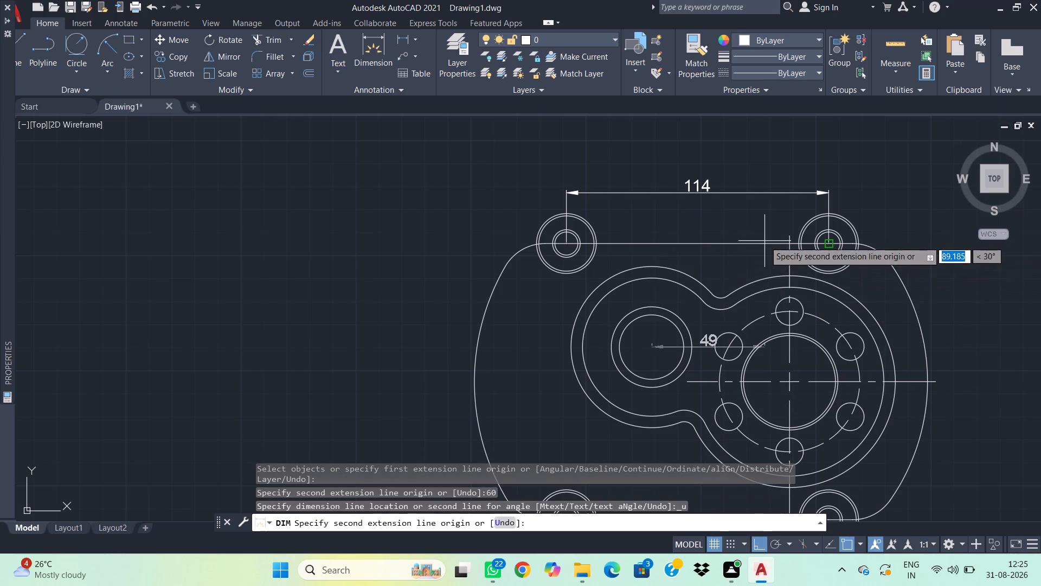
click(789, 381)
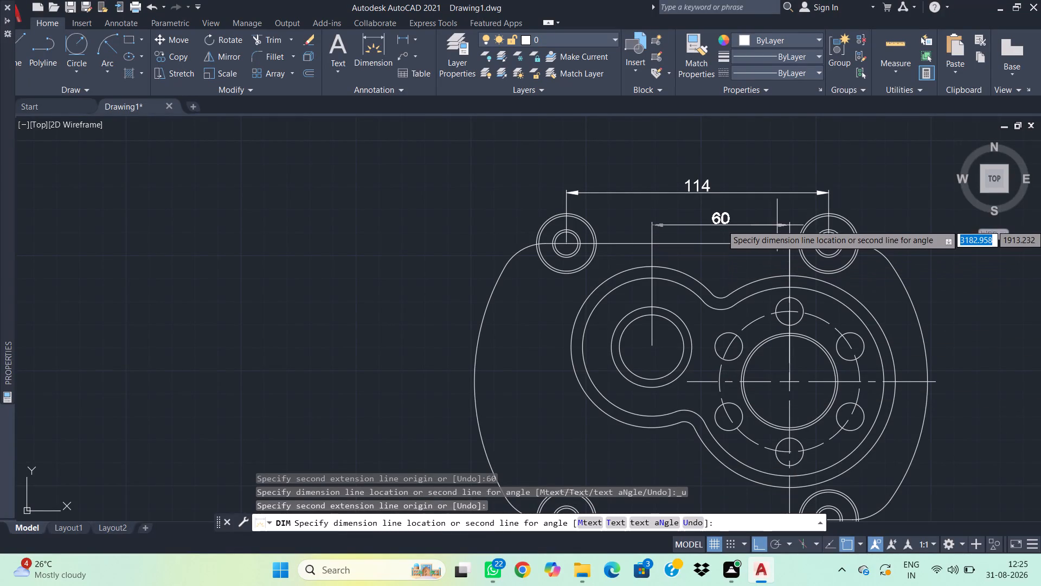
click(730, 216)
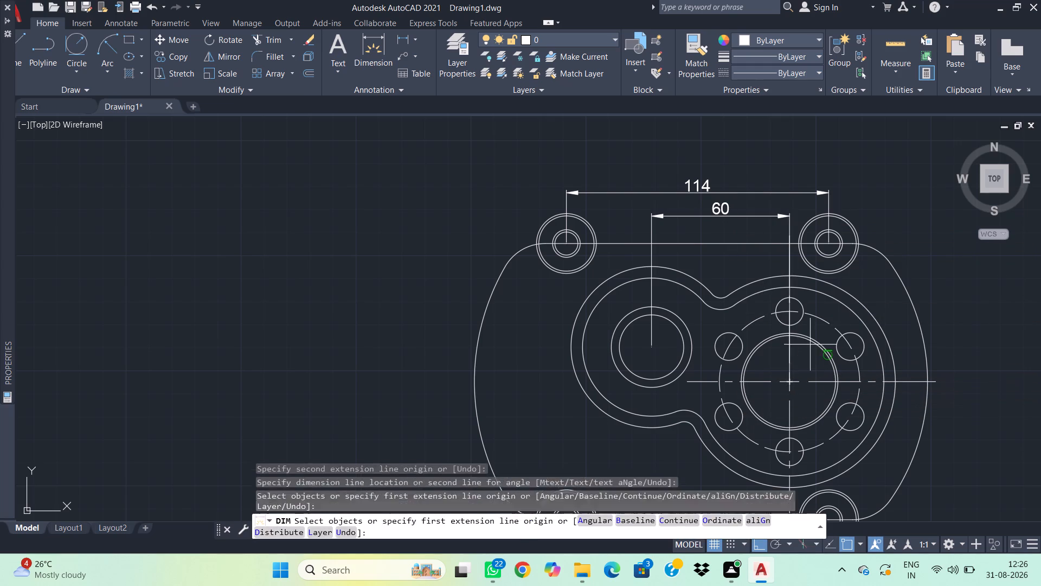
Dimension the horizontal distance from the large bore's center to the upper-right corner hole's center, aligned with the bore spacing dimension.
click(790, 382)
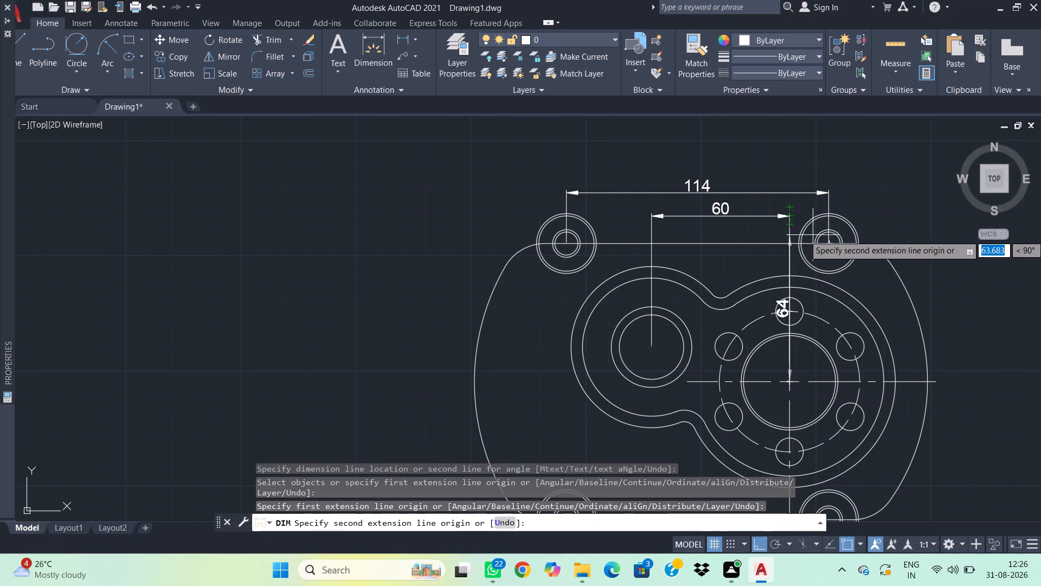
click(830, 246)
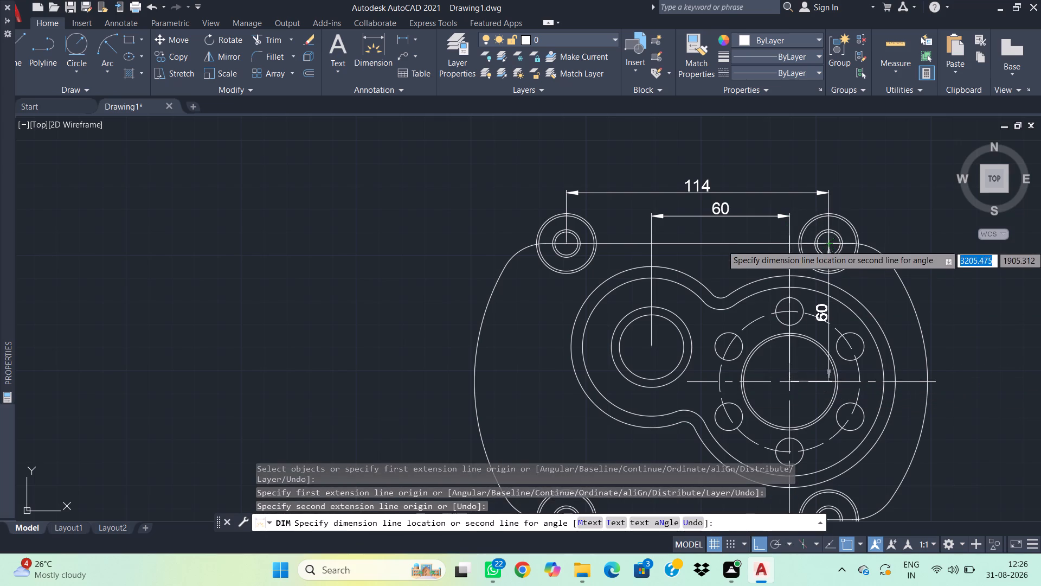
click(790, 219)
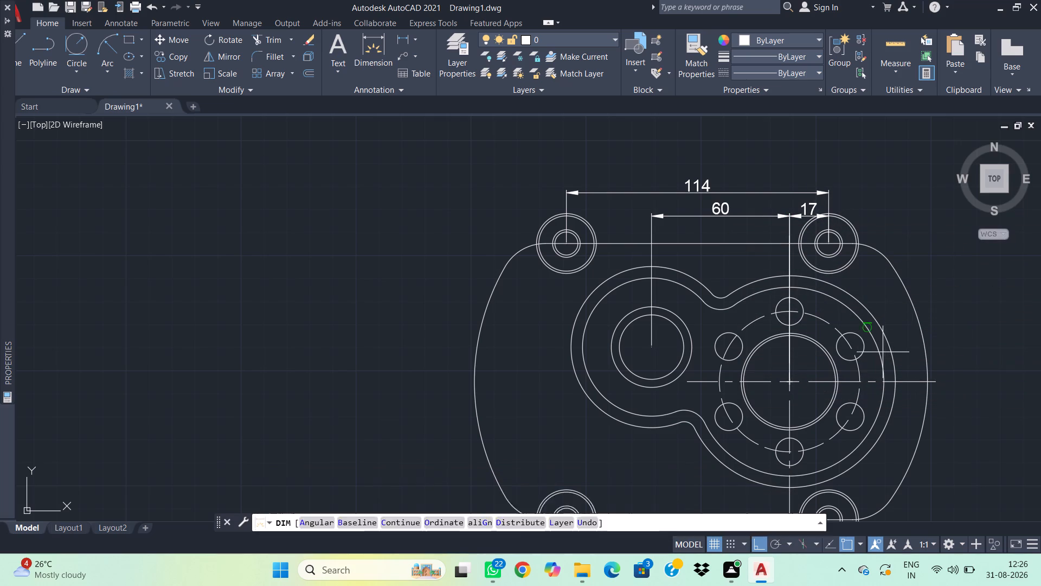
Dimension the horizontal distance from the upper-right corner hole's center to the plate's right arc, aligned with the upper hole spacing dimension.
click(828, 241)
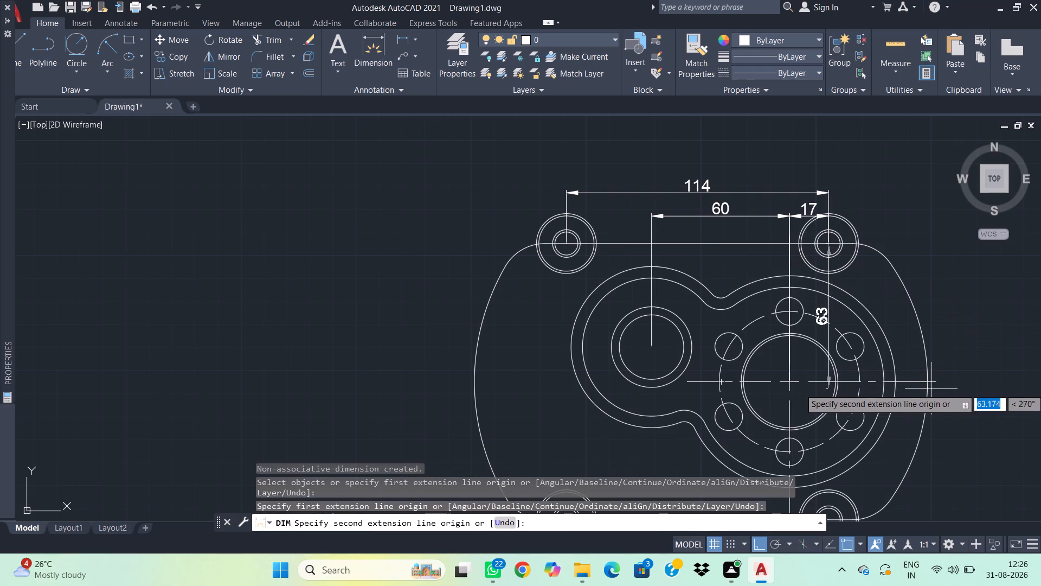
click(929, 384)
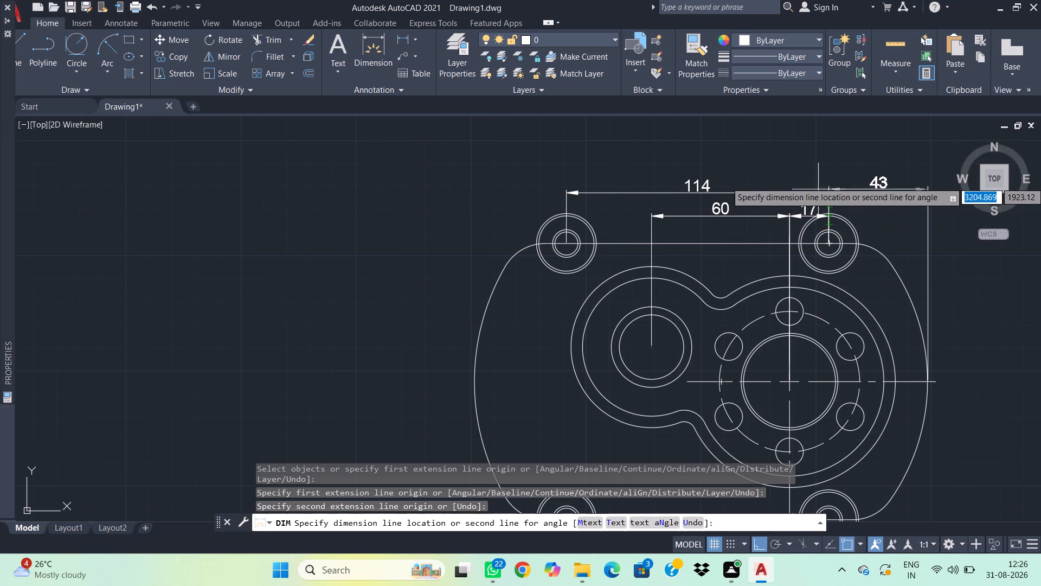
click(828, 193)
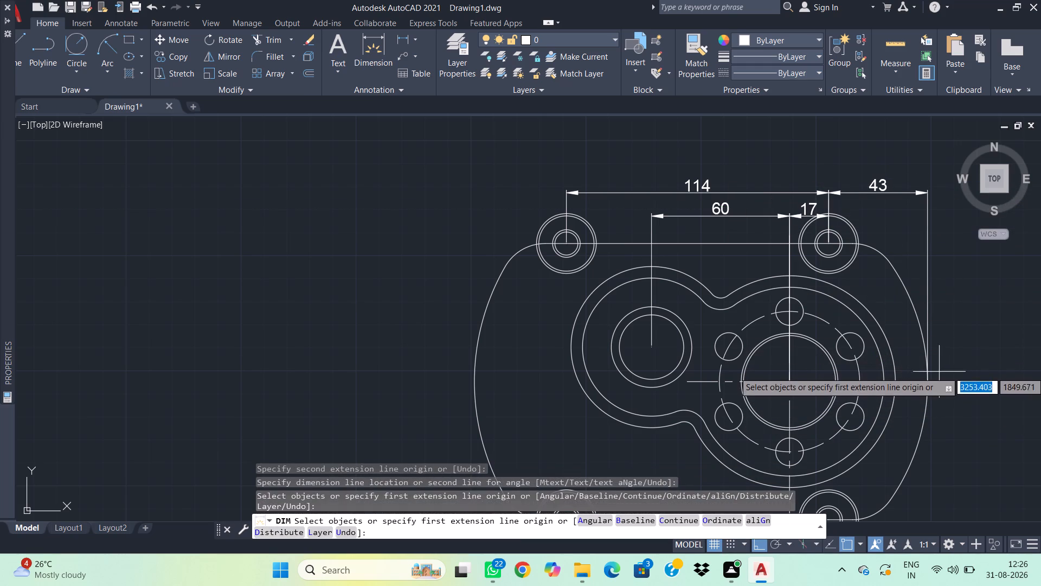
Dimension the vertical distance from the large bore's horizontal centerline to the plate's top edge, placing it beyond the plate's right side.
click(927, 383)
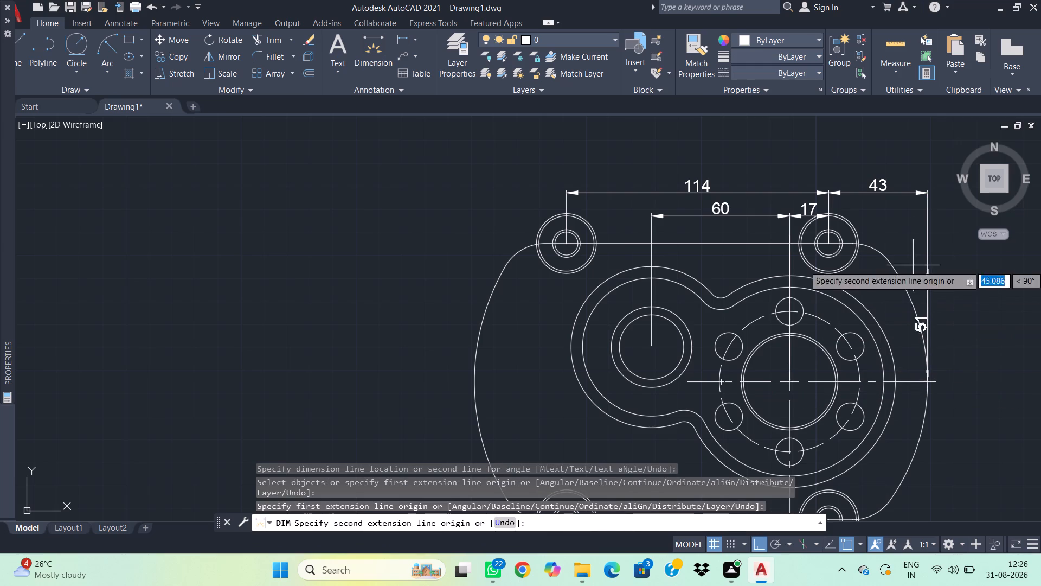
click(862, 241)
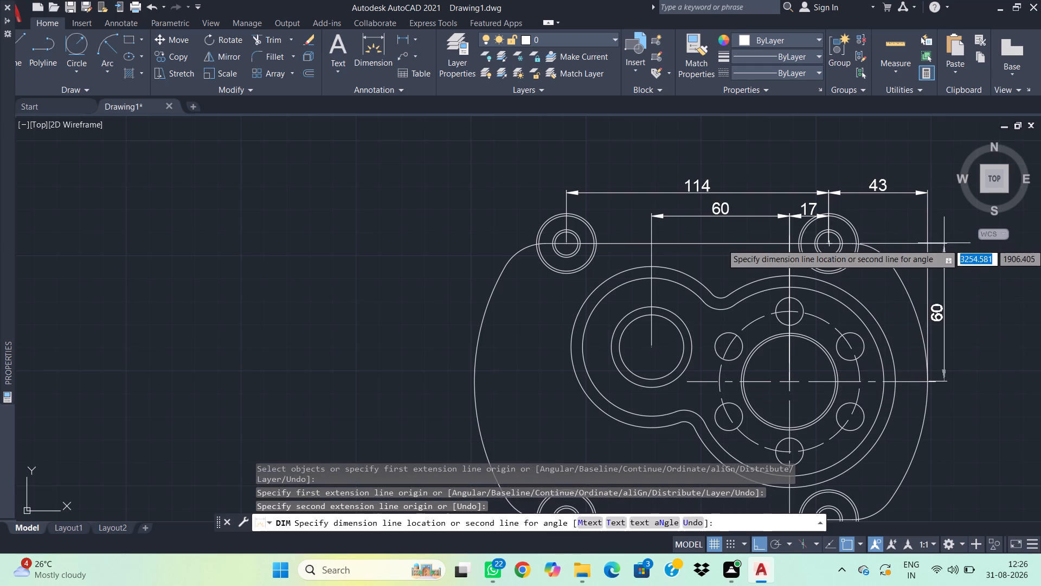
click(962, 253)
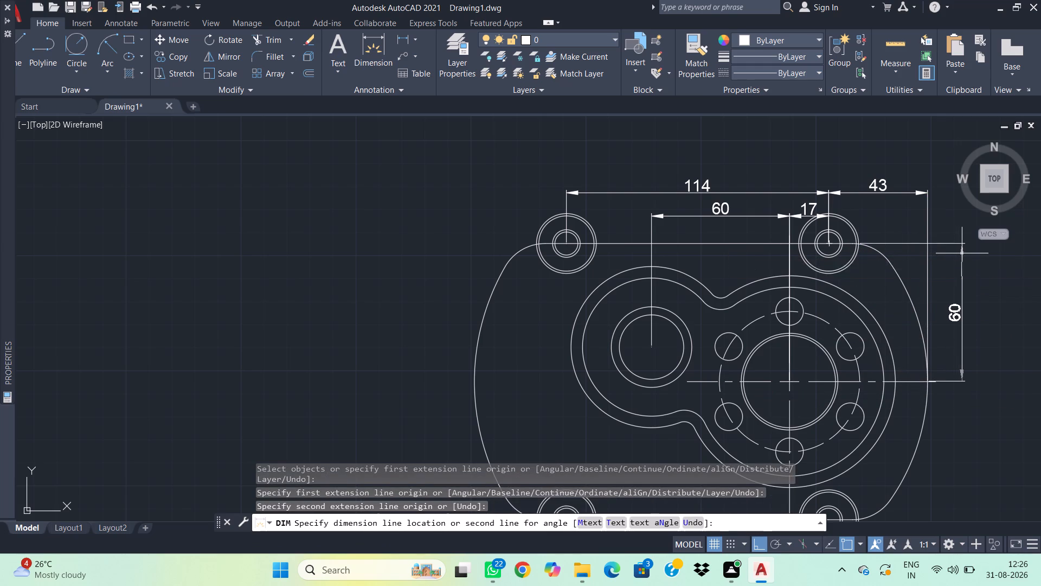
Dimension the vertical distance between the two right corner holes' centers, placing it outside the existing vertical dimension.
click(826, 245)
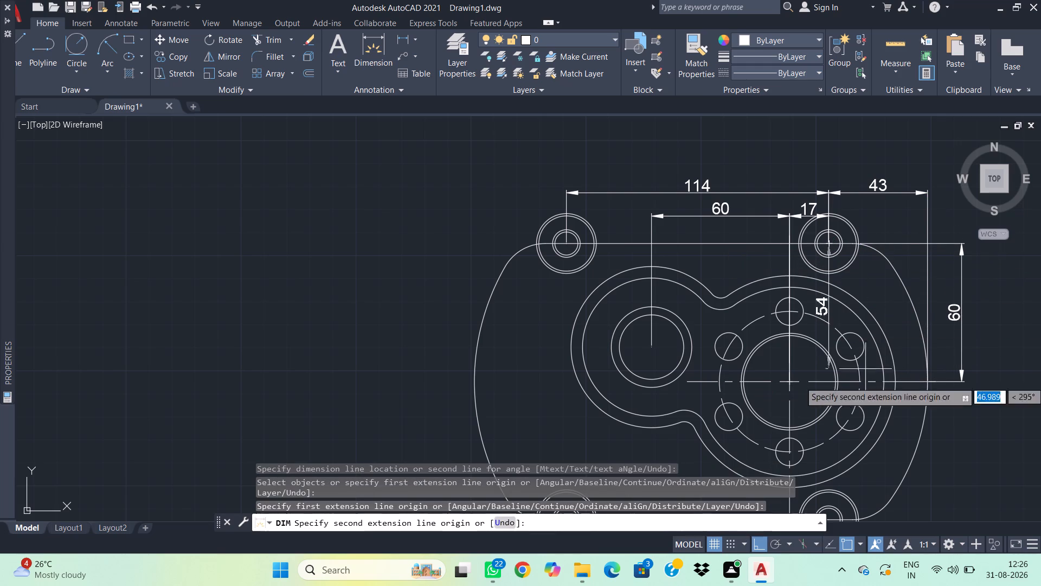
middle_drag(865, 429, 866, 314)
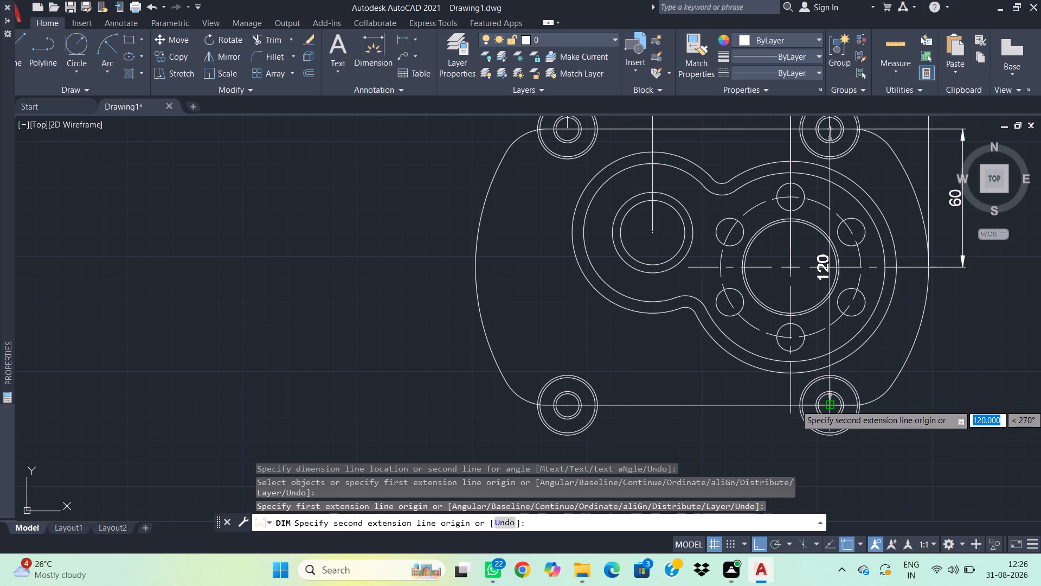
click(832, 405)
middle_drag(970, 407, 821, 404)
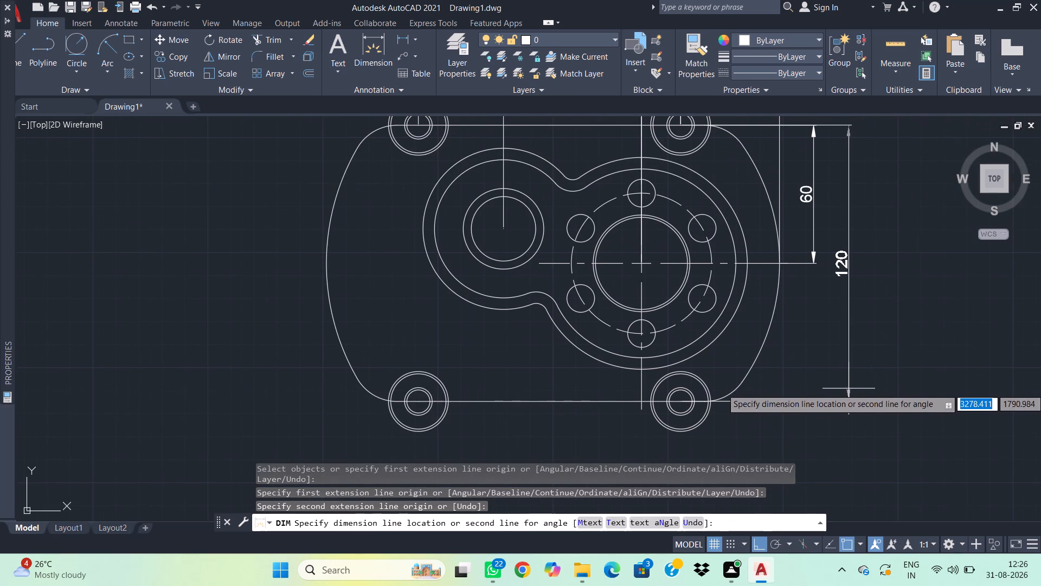
click(840, 388)
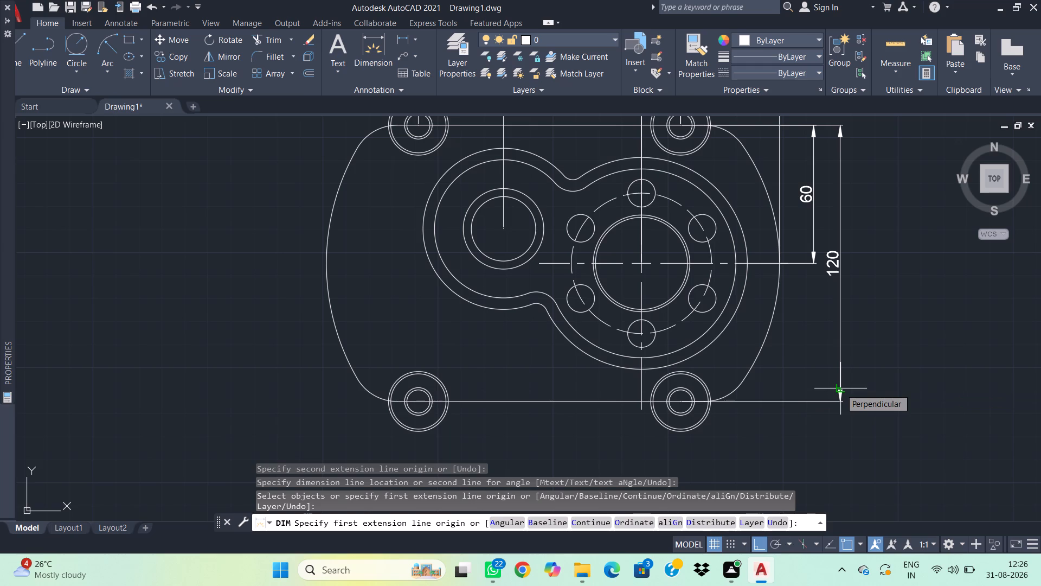
Dimension the vertical offset between the large bore's center and the small bore's center, placing it left of the small boss.
middle_drag(493, 339, 671, 380)
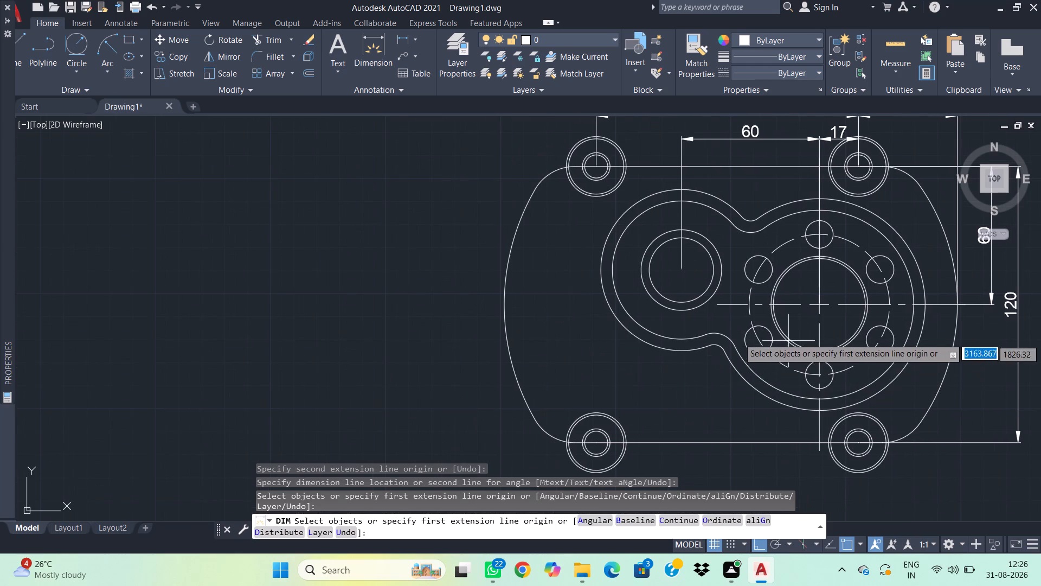
click(820, 305)
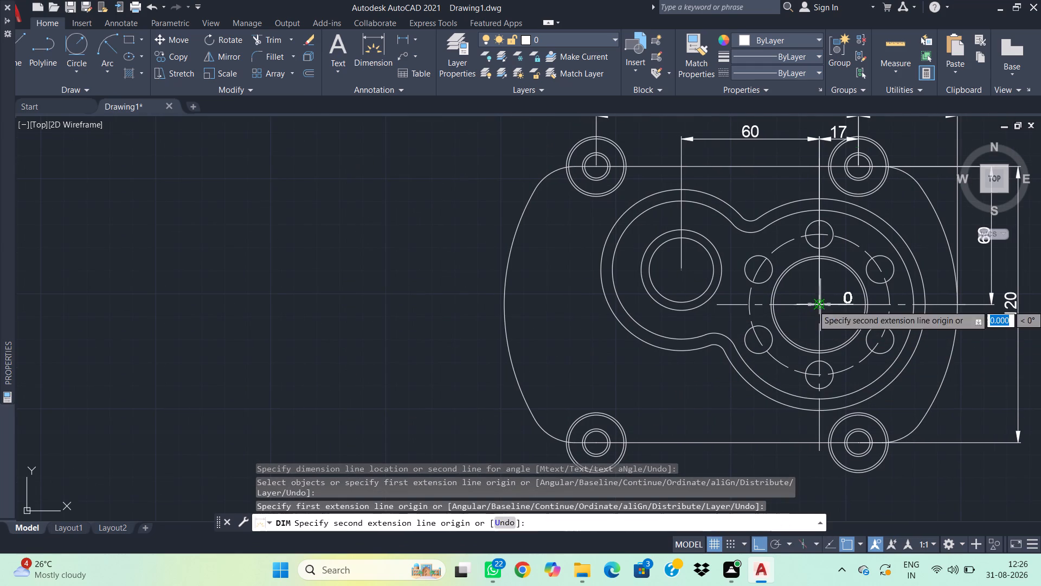
click(679, 272)
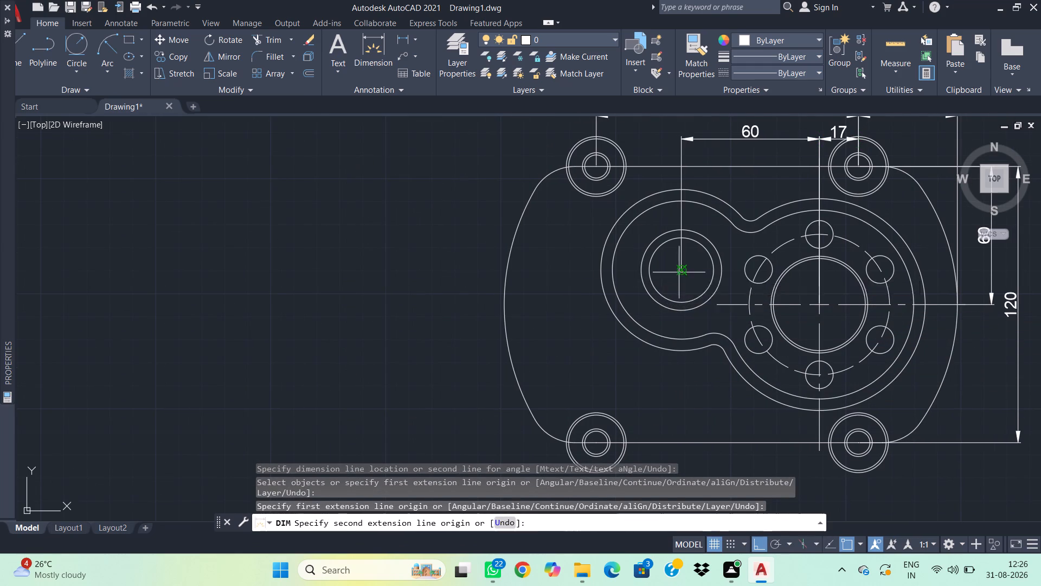
click(580, 291)
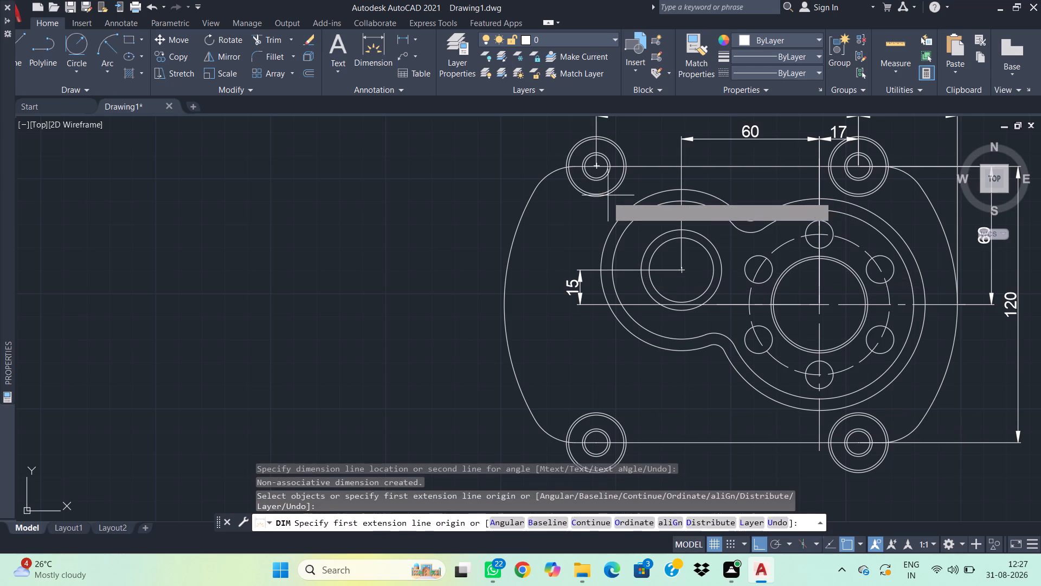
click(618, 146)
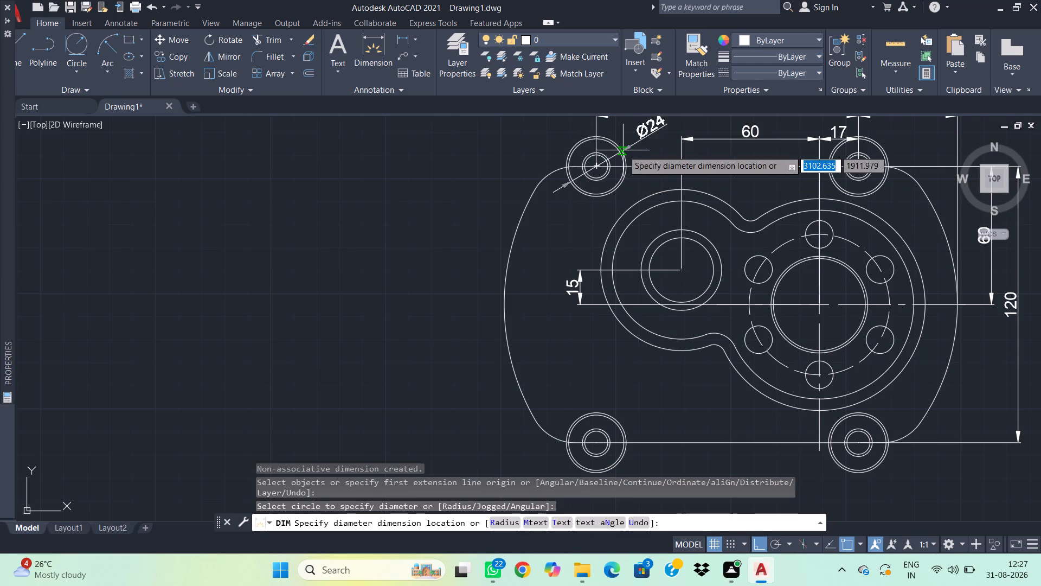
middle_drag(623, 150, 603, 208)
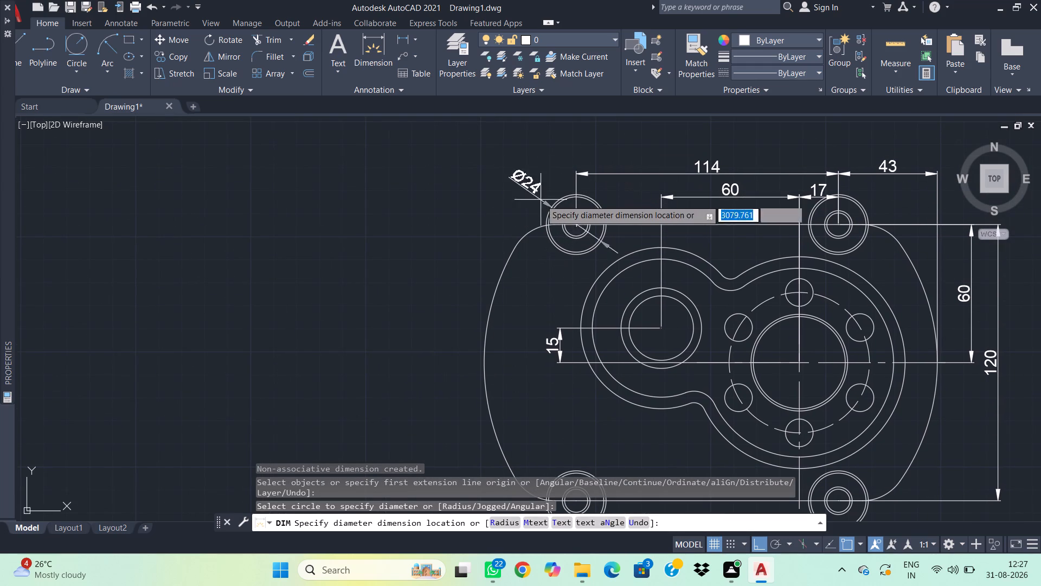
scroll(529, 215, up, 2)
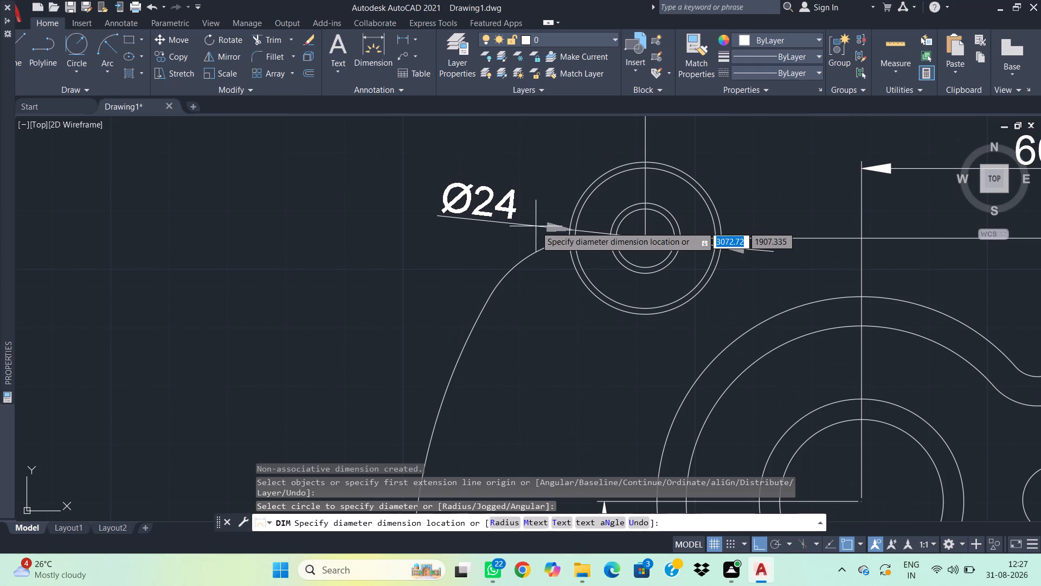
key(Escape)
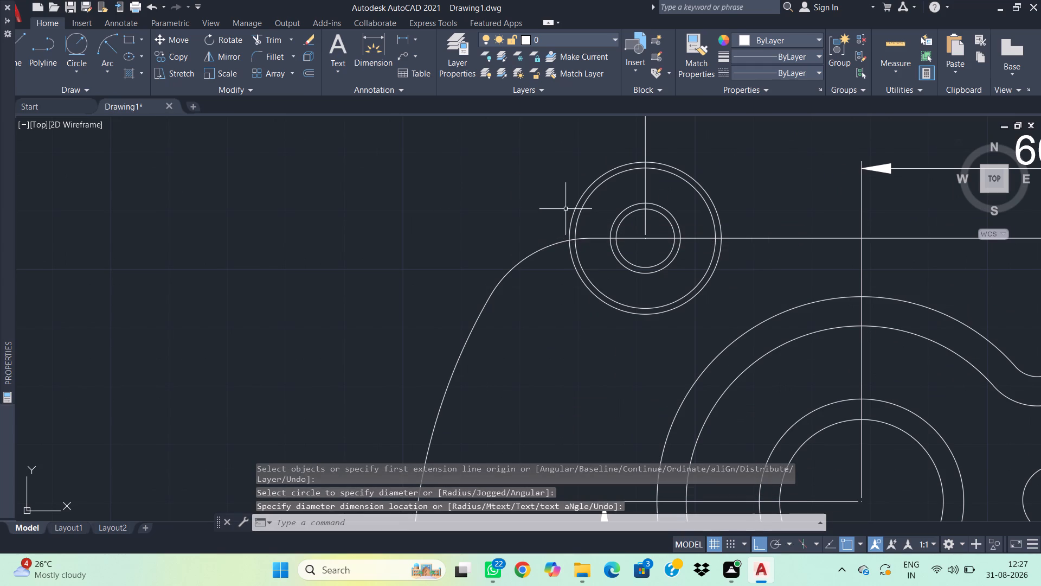
Add a diameter dimension to the outermost circle of the upper-left corner boss, with its text up and left of the boss.
key(space)
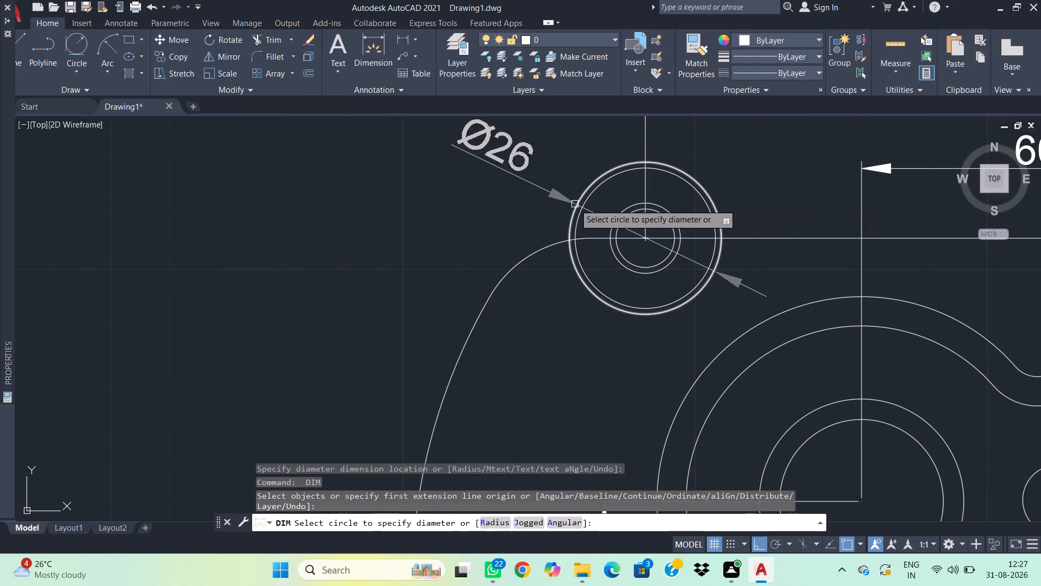
click(575, 204)
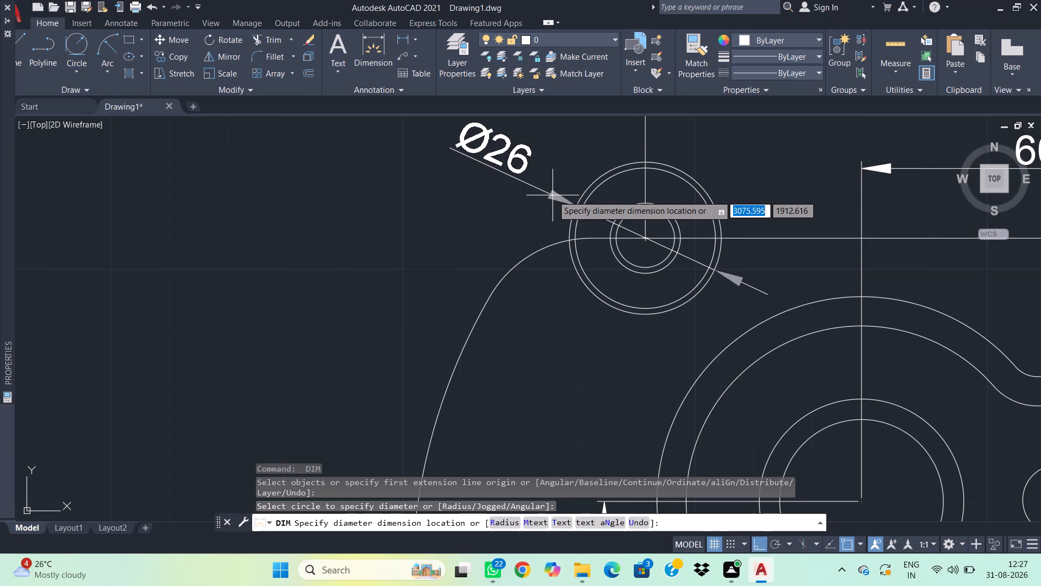
click(553, 193)
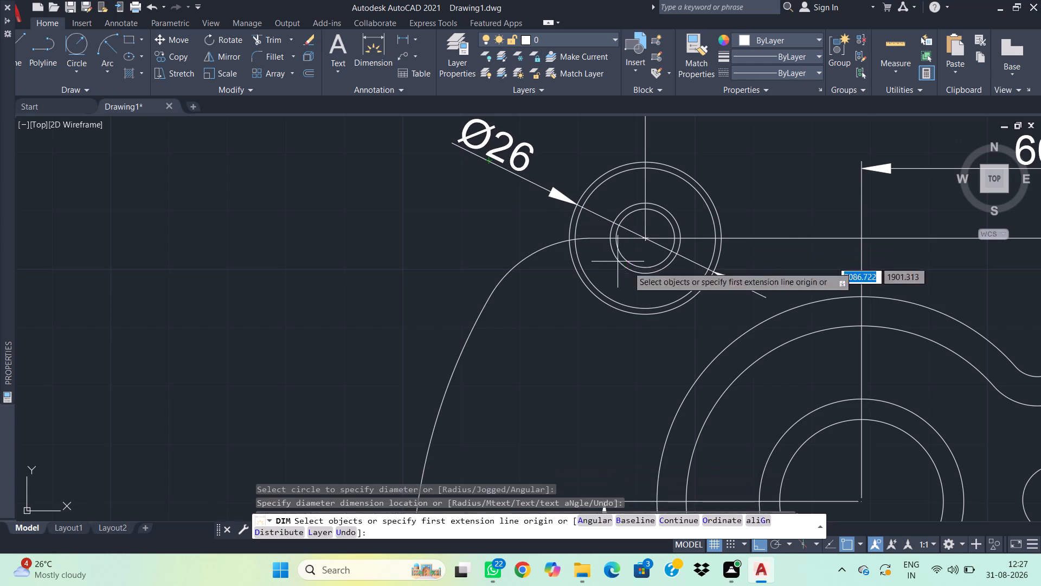
Add a diameter dimension to the large bore's inner circle, with its text up and left of the bore.
scroll(778, 281, down, 1)
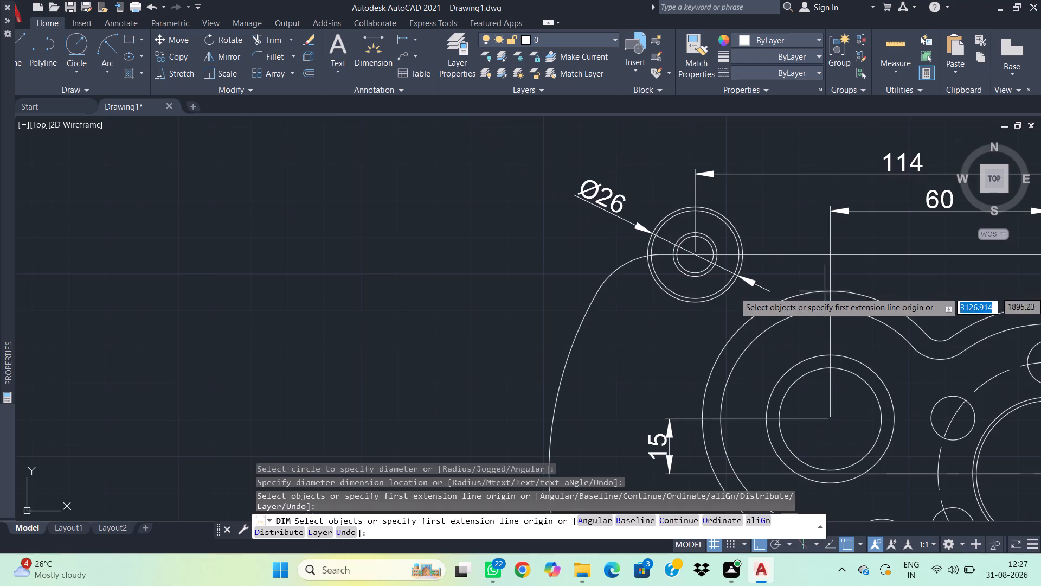
scroll(832, 297, down, 1)
middle_drag(923, 475, 587, 371)
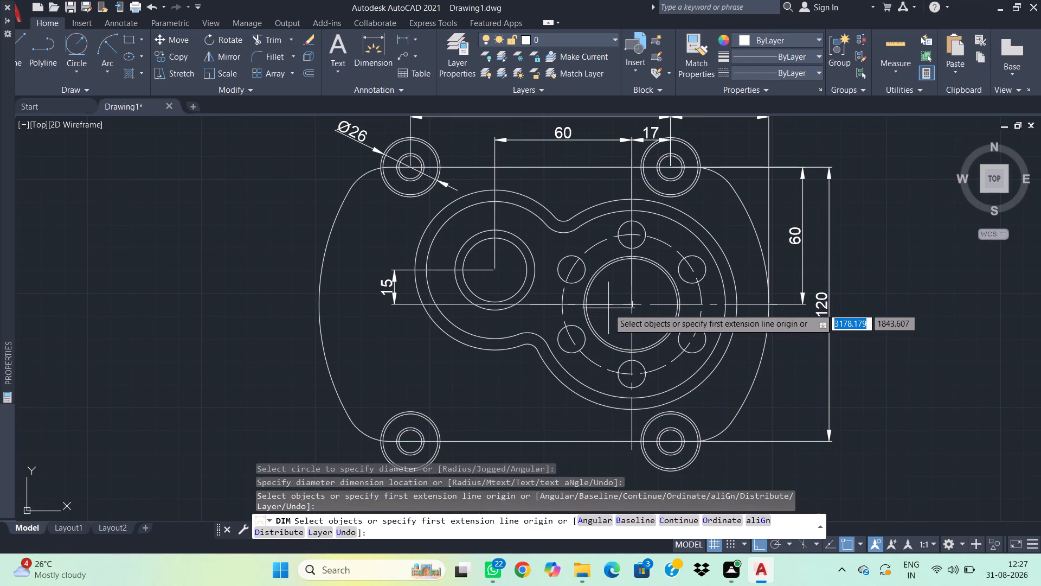
click(602, 274)
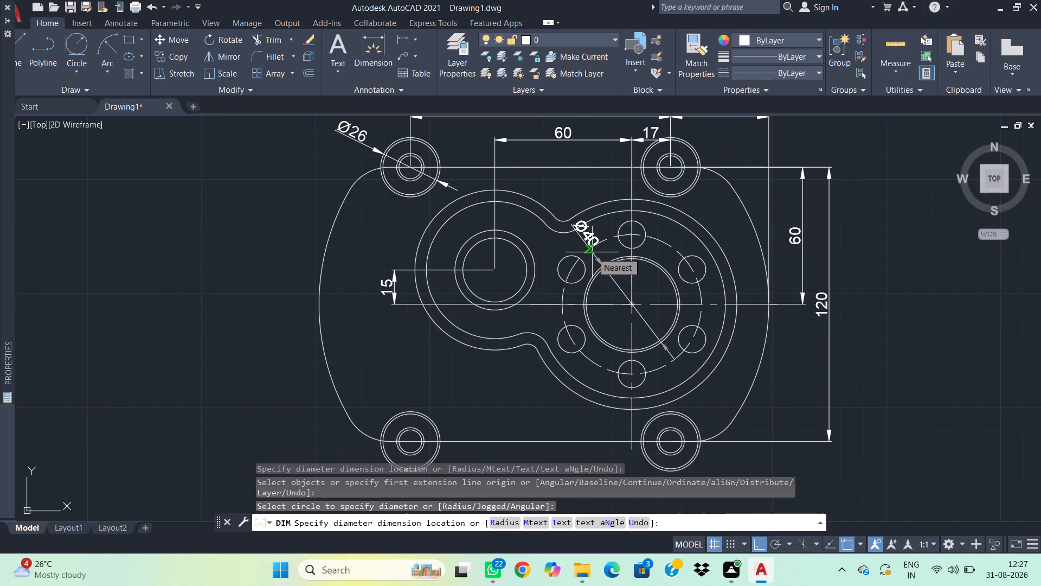
click(592, 252)
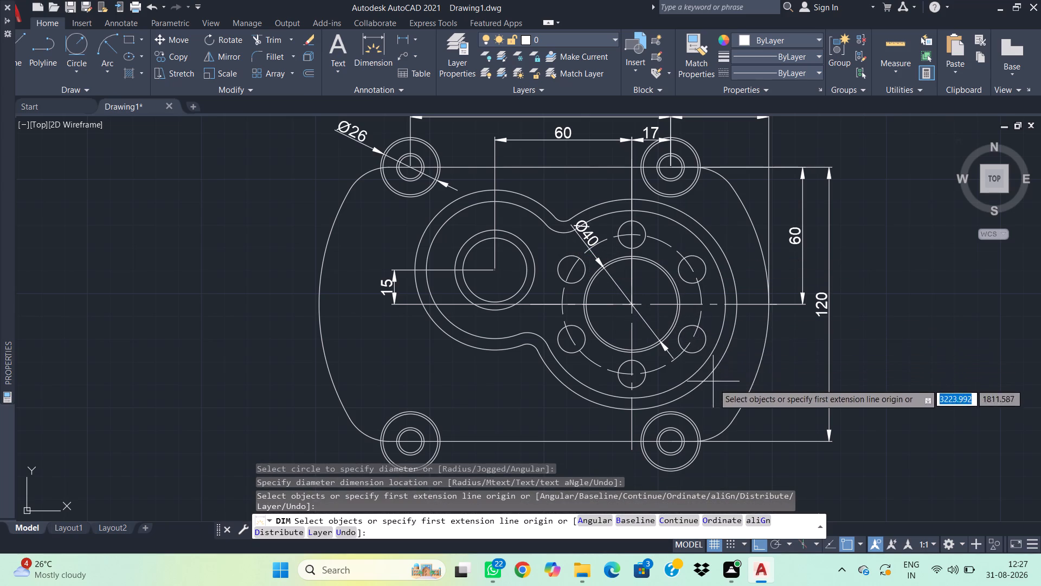
Add a diameter dimension to the dashed bolt circle around the large bore, with its text inside the circle's left side.
click(702, 315)
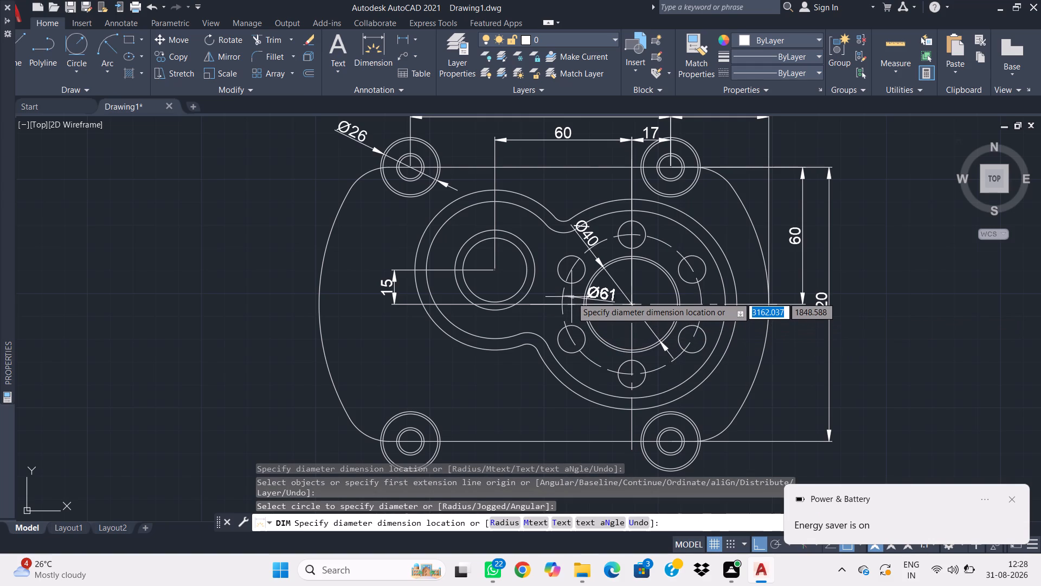
click(571, 297)
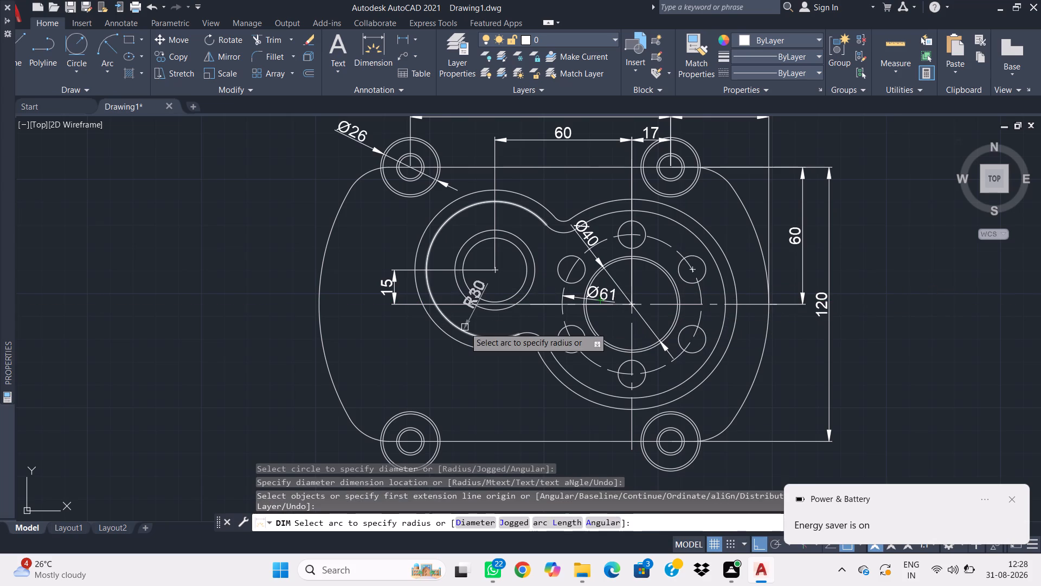
Add a diameter dimension to the inner contour arc around the small bore, with its text down and left, outside the contour.
key(Escape)
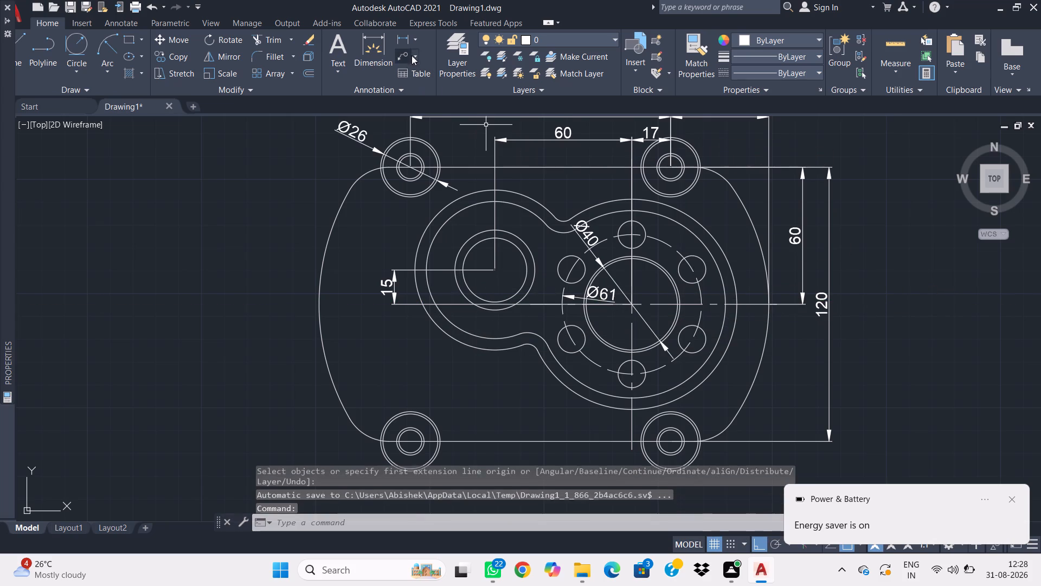
text(dd)
key(Escape)
key(Escape)
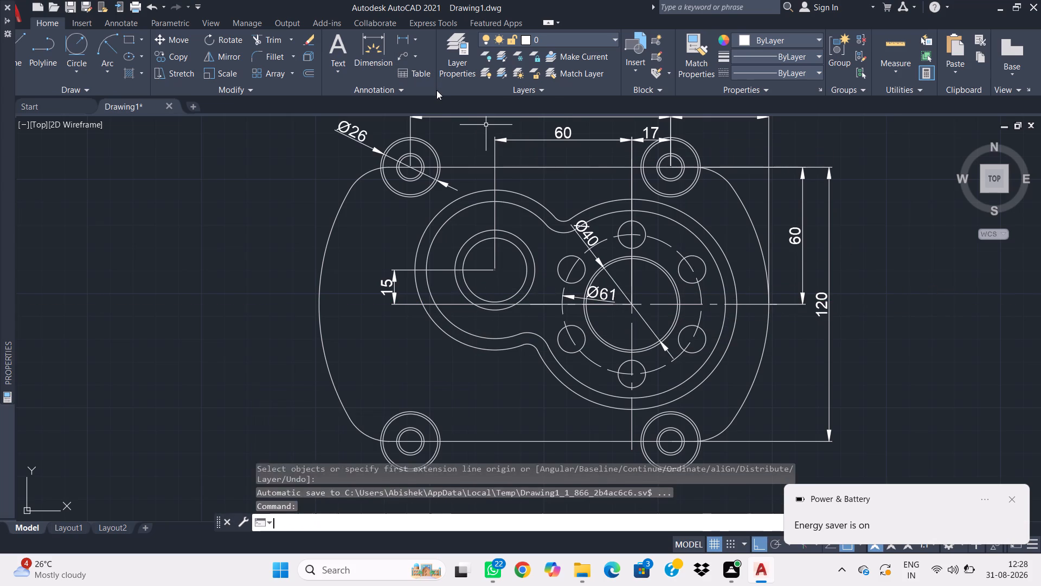
text(dd)
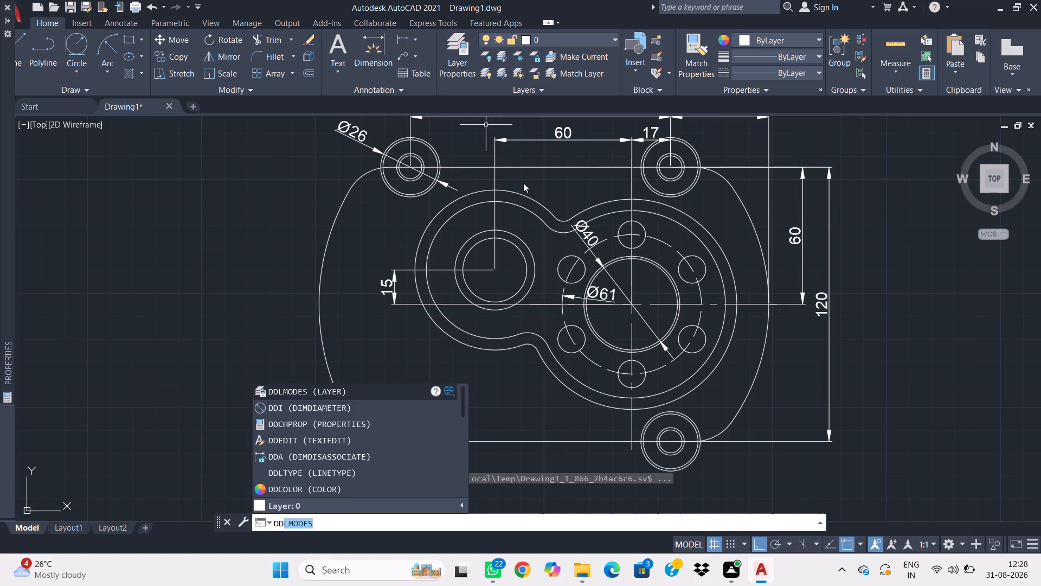
key(i)
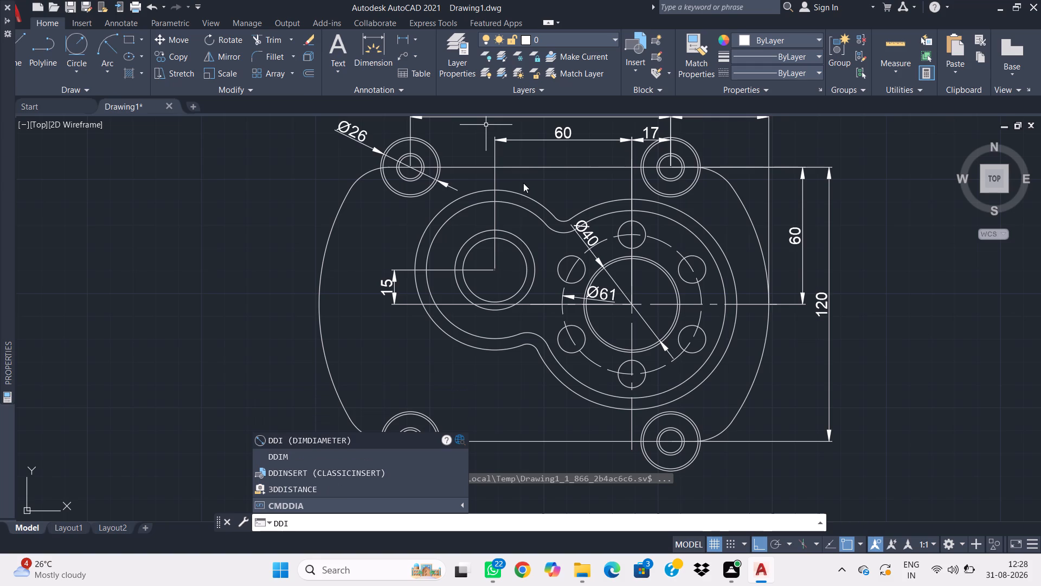
key(Return)
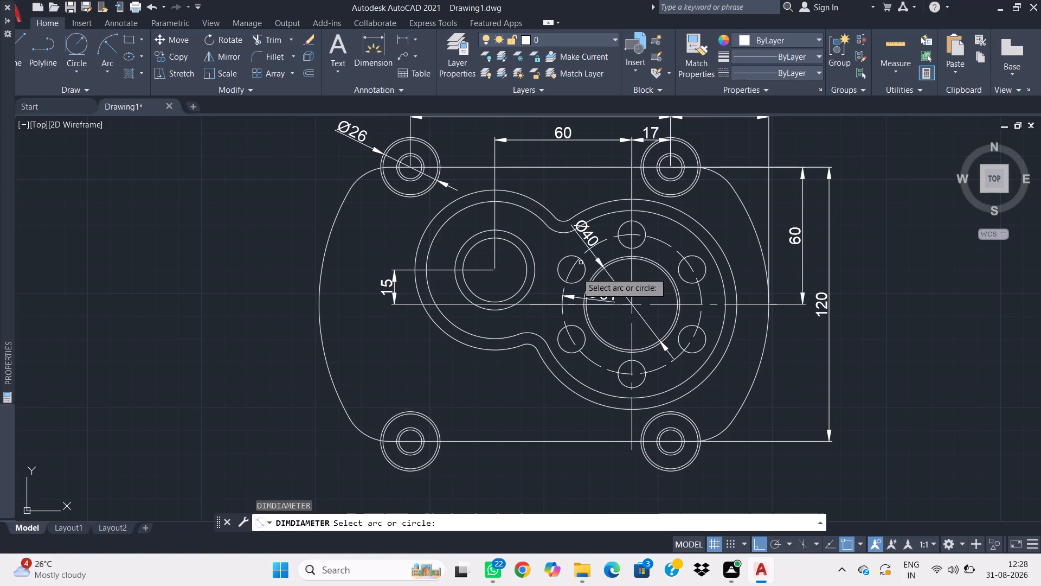
click(452, 325)
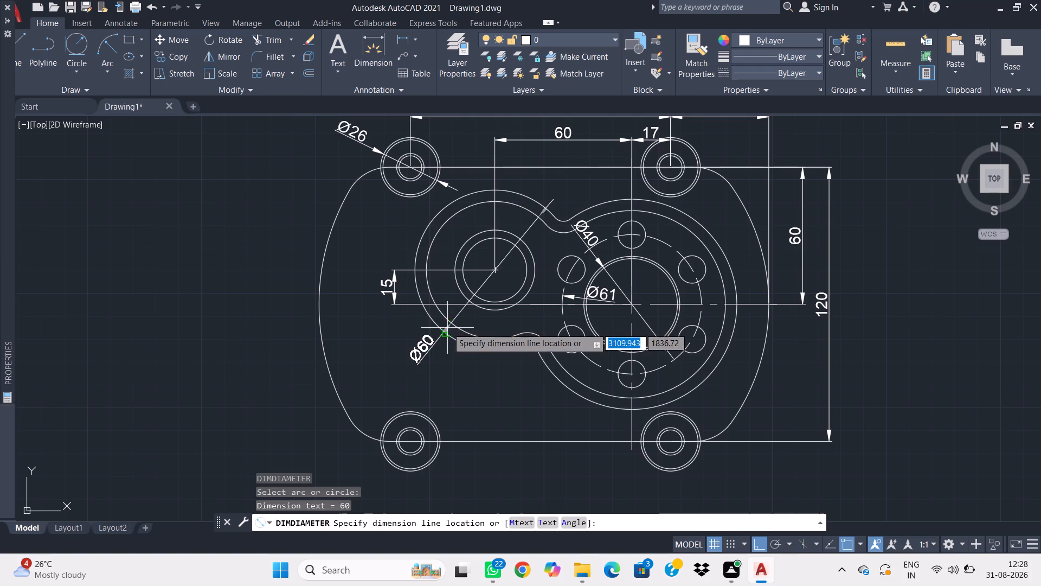
click(444, 329)
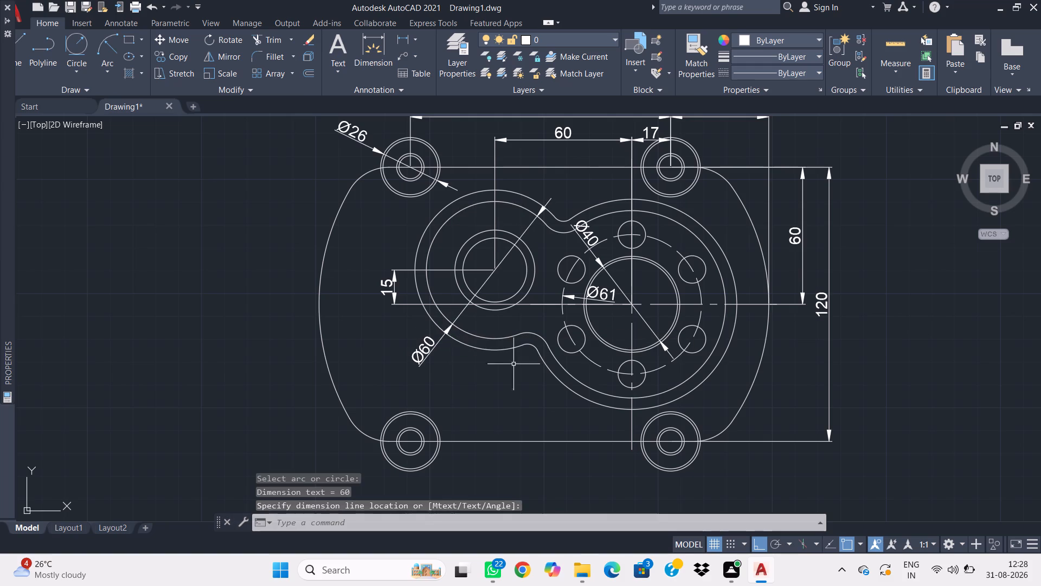
Add a diameter dimension to the inner contour arc around the large bore, with its text up and right, outside the contour.
key(space)
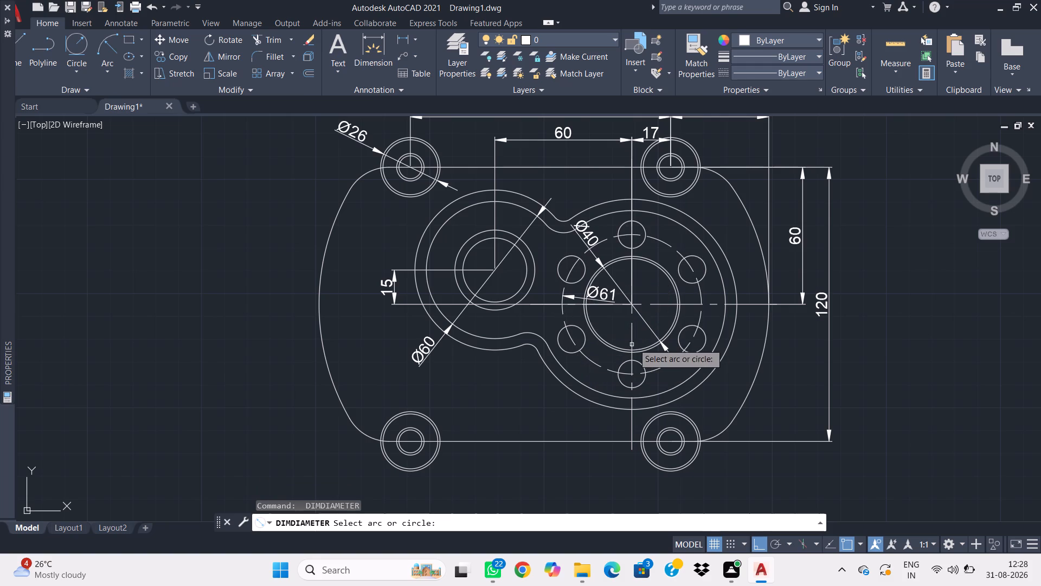
click(707, 248)
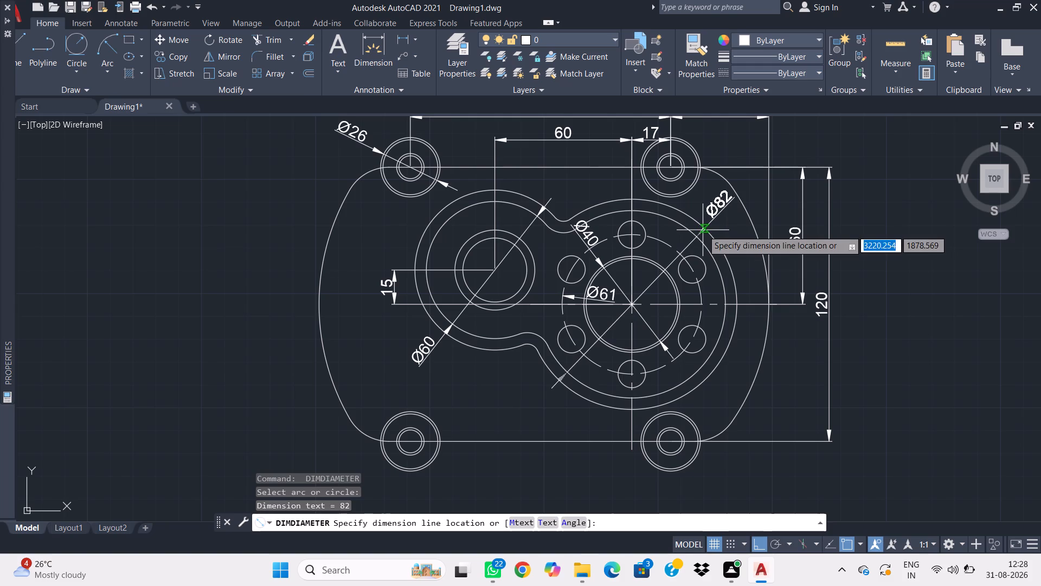
click(703, 230)
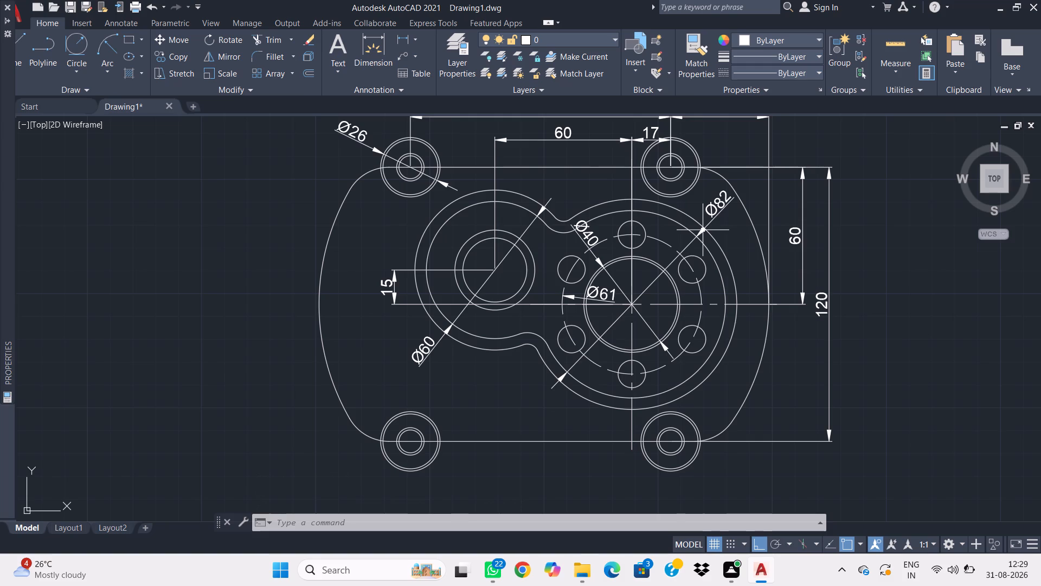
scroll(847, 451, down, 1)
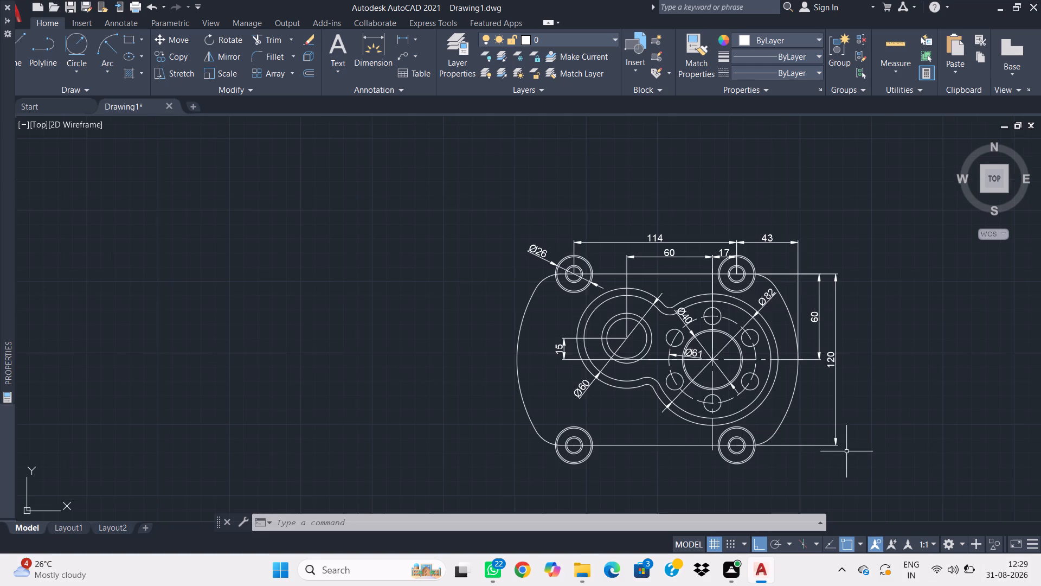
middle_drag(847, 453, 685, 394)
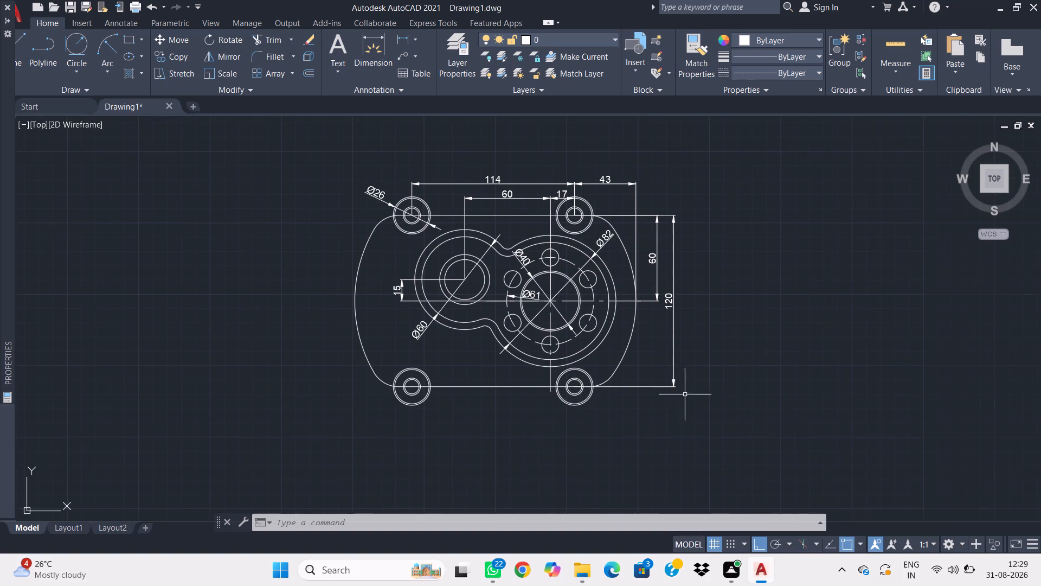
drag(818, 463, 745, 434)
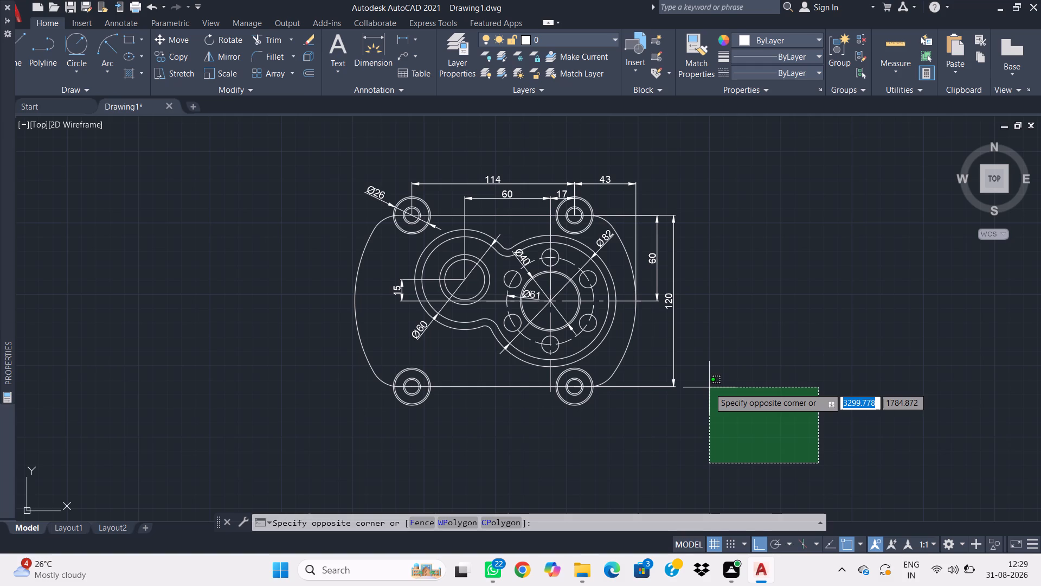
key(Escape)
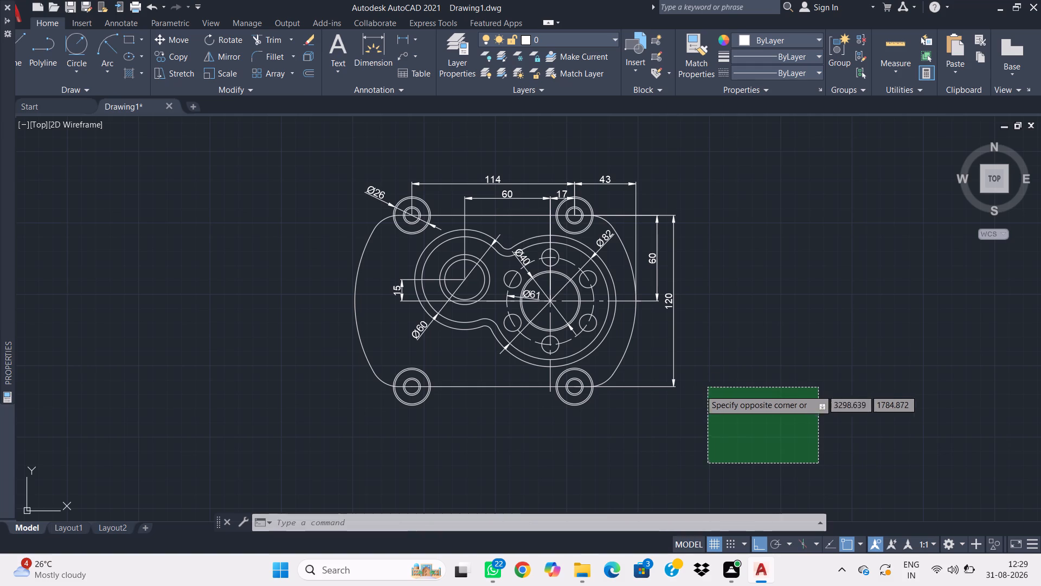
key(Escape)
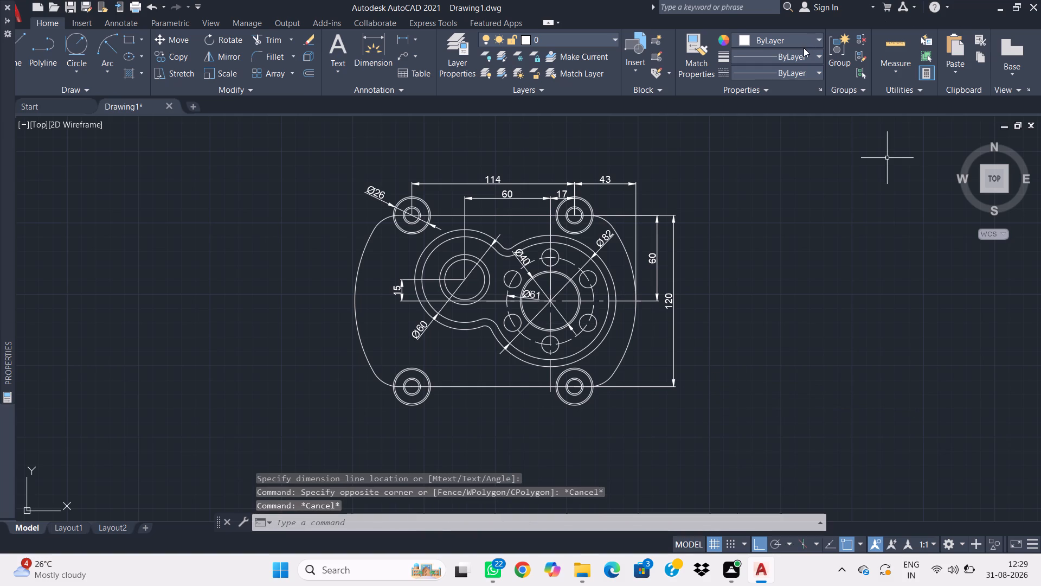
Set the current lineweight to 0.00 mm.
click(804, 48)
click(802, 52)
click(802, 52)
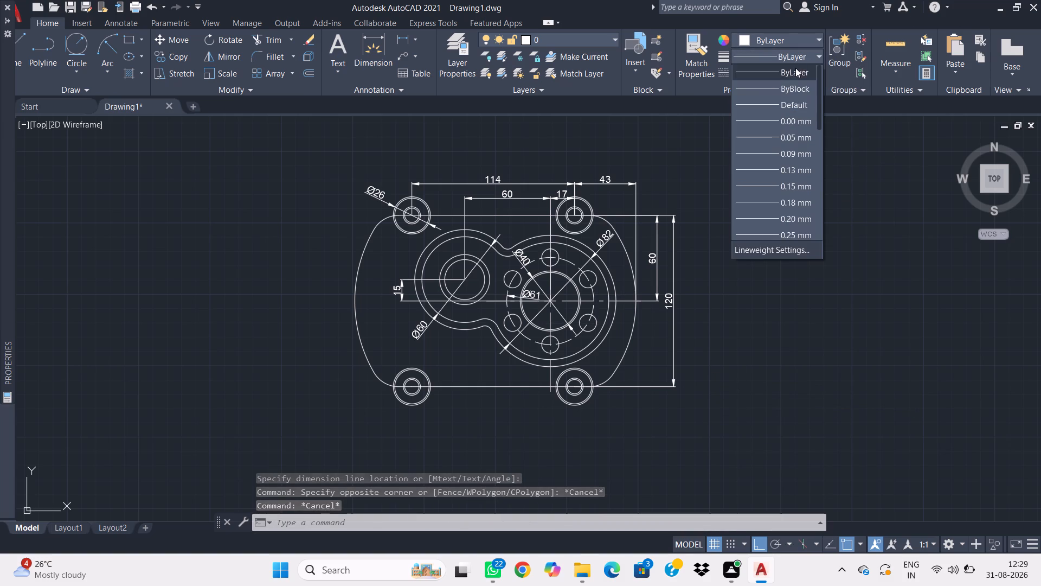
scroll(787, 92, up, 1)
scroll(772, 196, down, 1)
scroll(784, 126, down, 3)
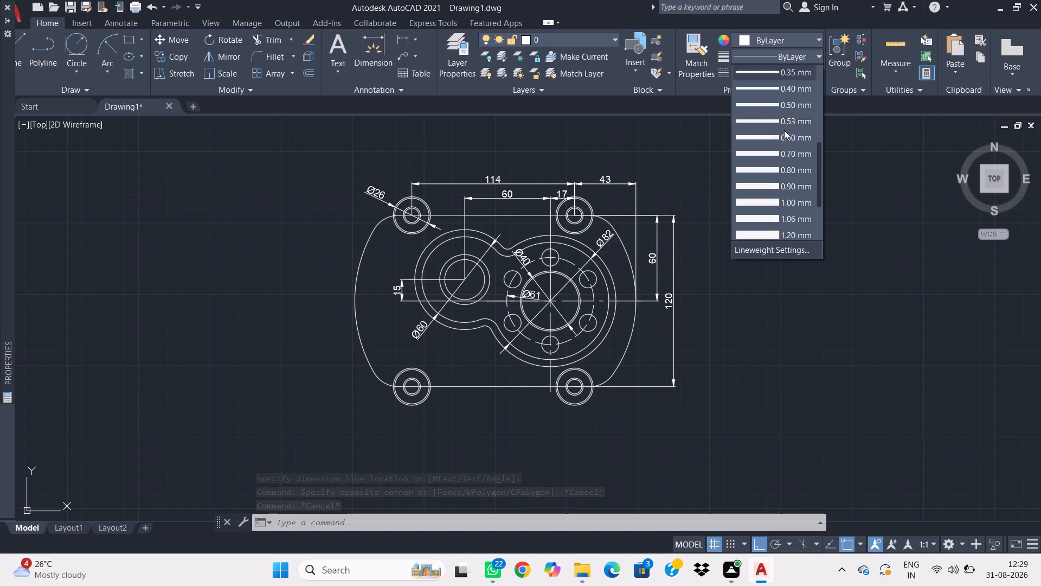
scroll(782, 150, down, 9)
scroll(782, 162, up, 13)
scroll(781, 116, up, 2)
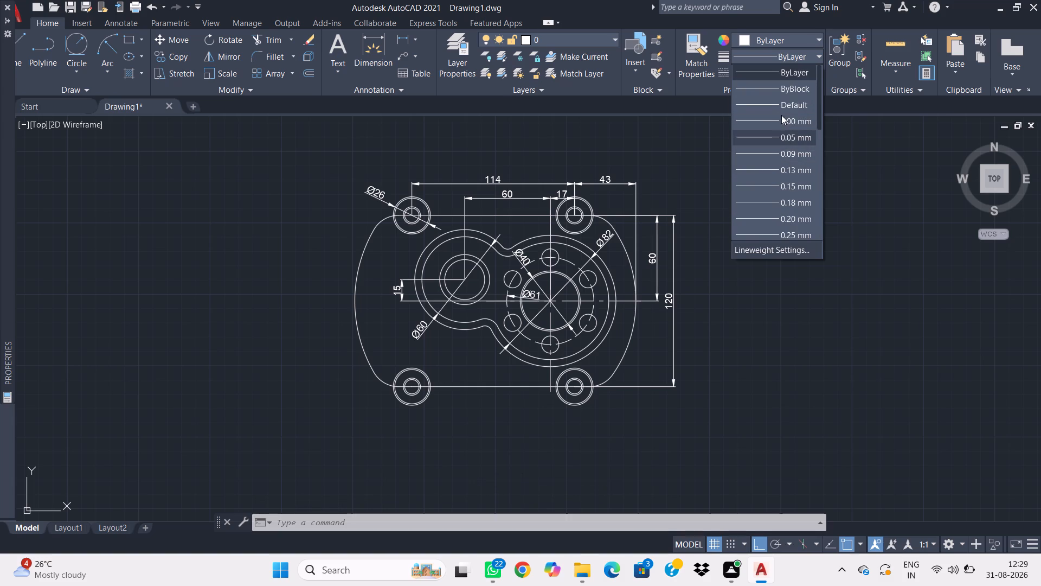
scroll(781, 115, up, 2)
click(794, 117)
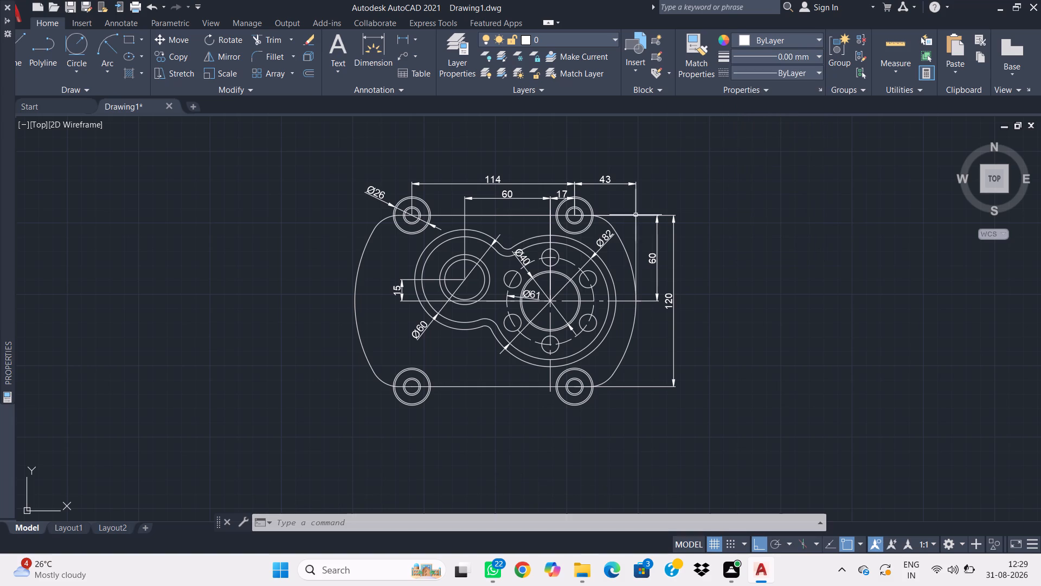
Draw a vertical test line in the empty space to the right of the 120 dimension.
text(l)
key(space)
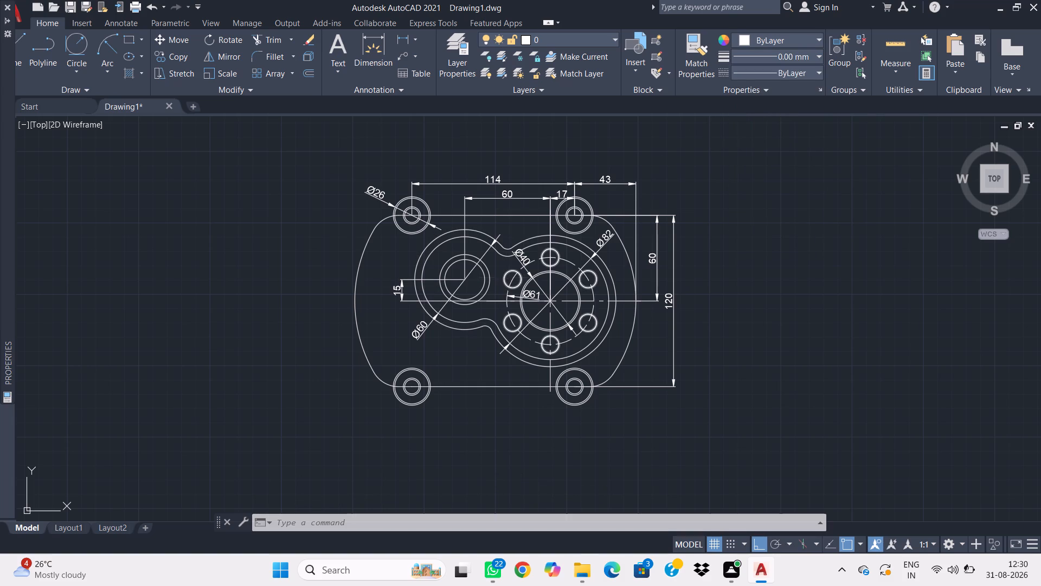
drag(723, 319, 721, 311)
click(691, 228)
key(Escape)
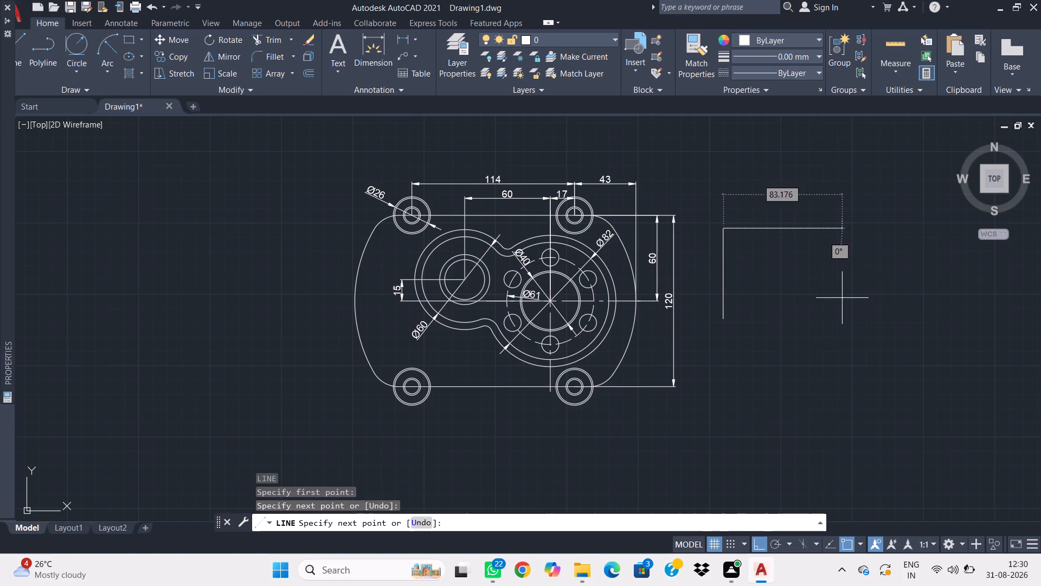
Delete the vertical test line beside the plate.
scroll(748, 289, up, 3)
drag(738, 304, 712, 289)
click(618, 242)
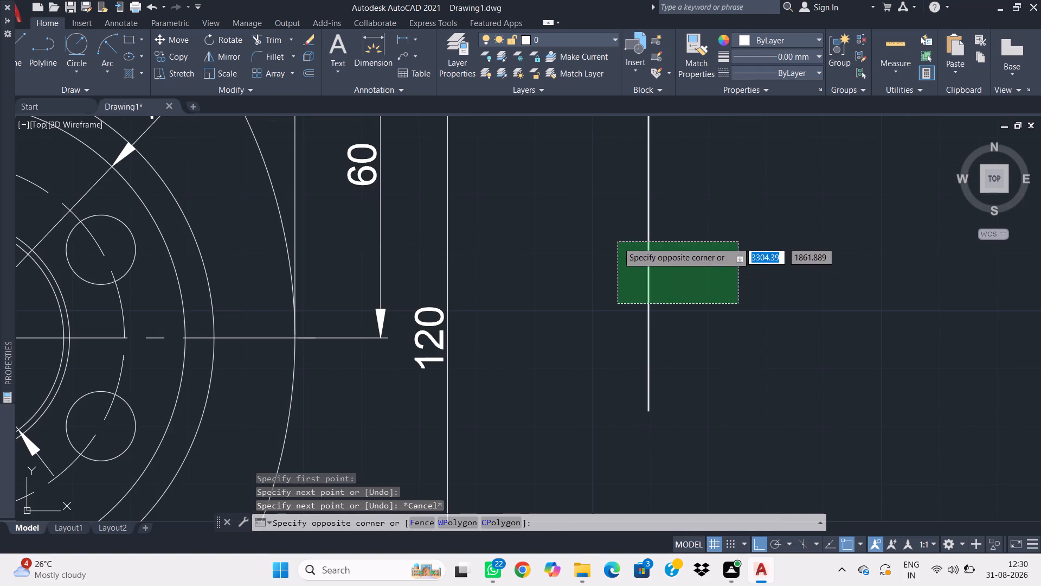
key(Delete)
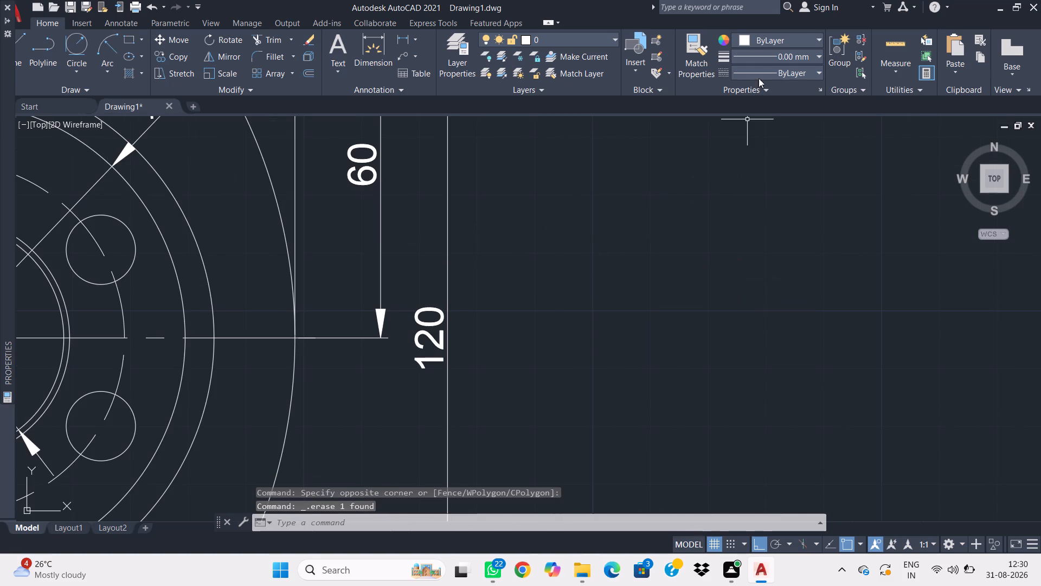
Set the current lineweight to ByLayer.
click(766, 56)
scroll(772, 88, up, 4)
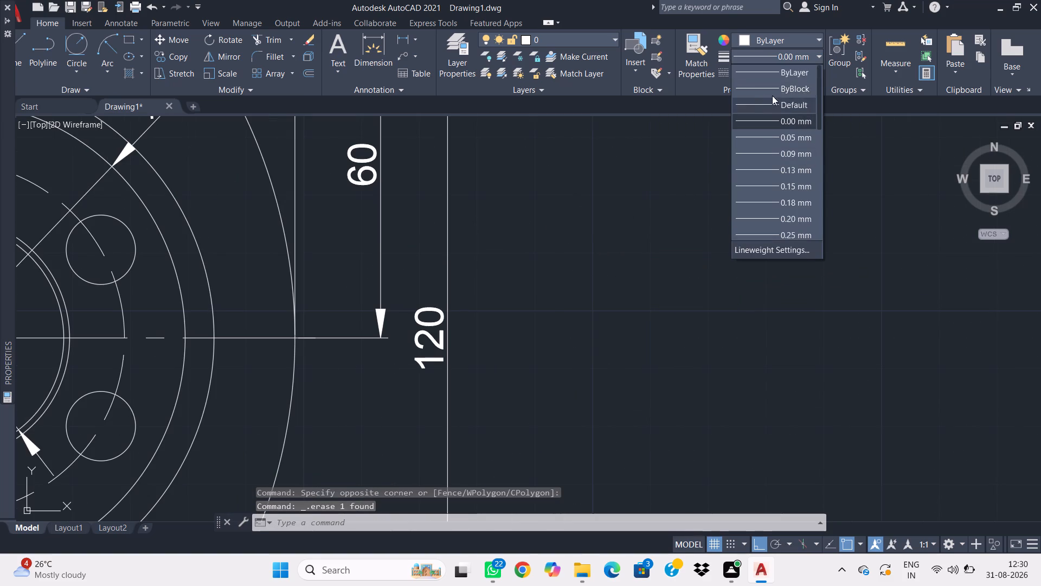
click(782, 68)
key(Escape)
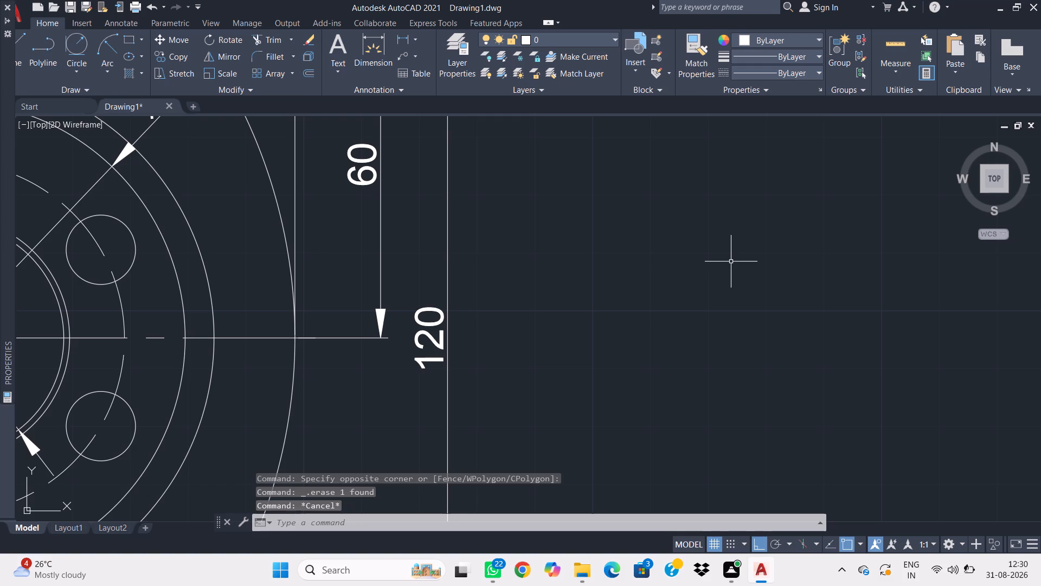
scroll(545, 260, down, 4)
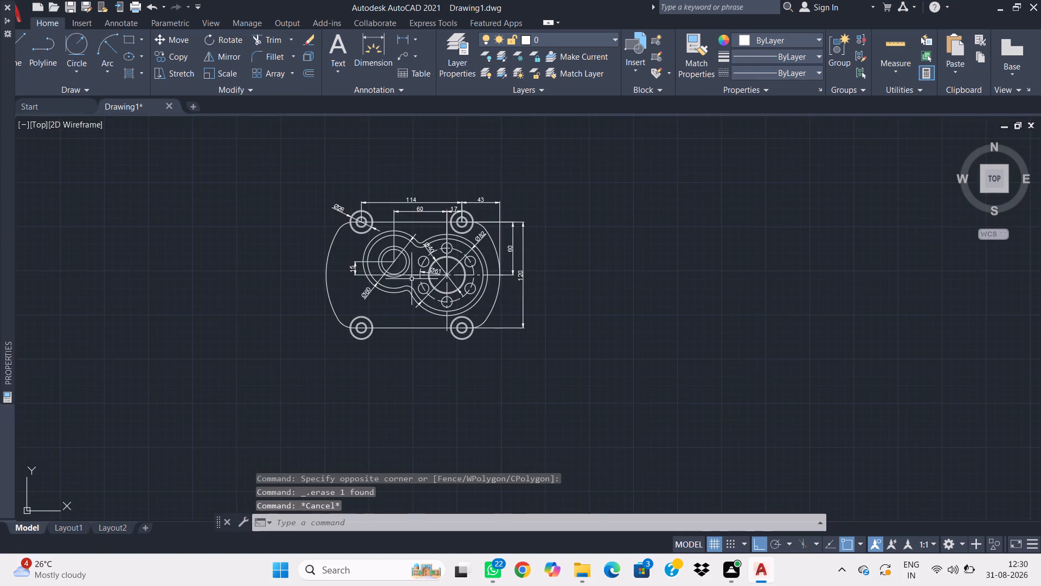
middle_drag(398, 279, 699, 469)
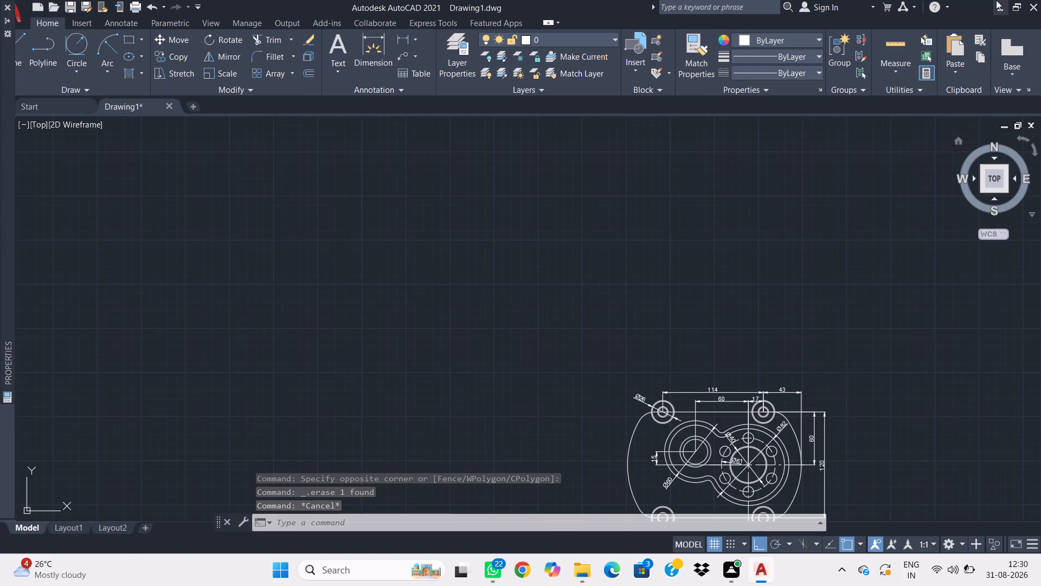
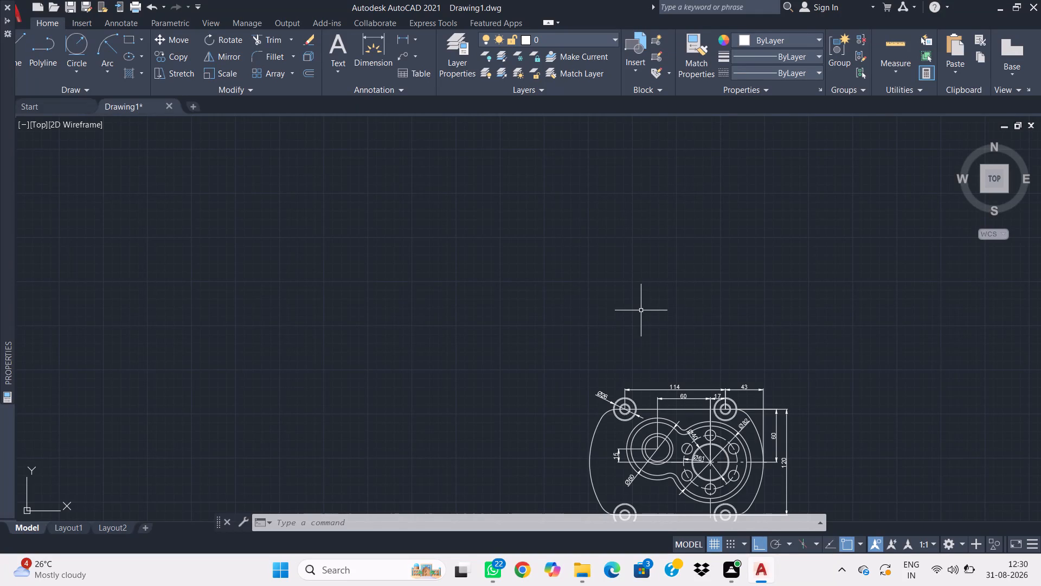
Draw a vertical construction line through the leftmost point of the cover plate outline.
text(xl)
key(space)
click(592, 467)
click(599, 279)
key(Escape)
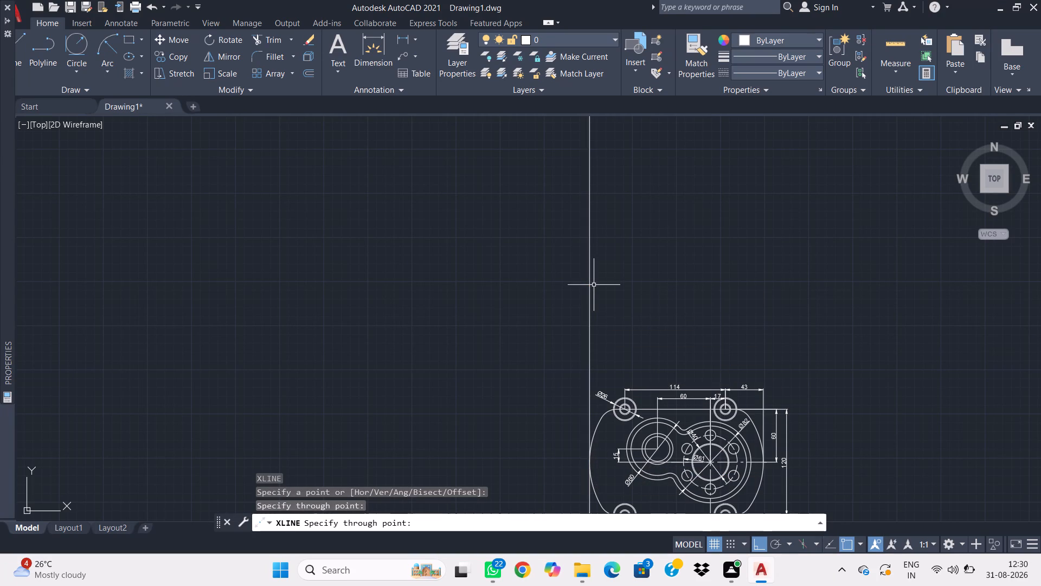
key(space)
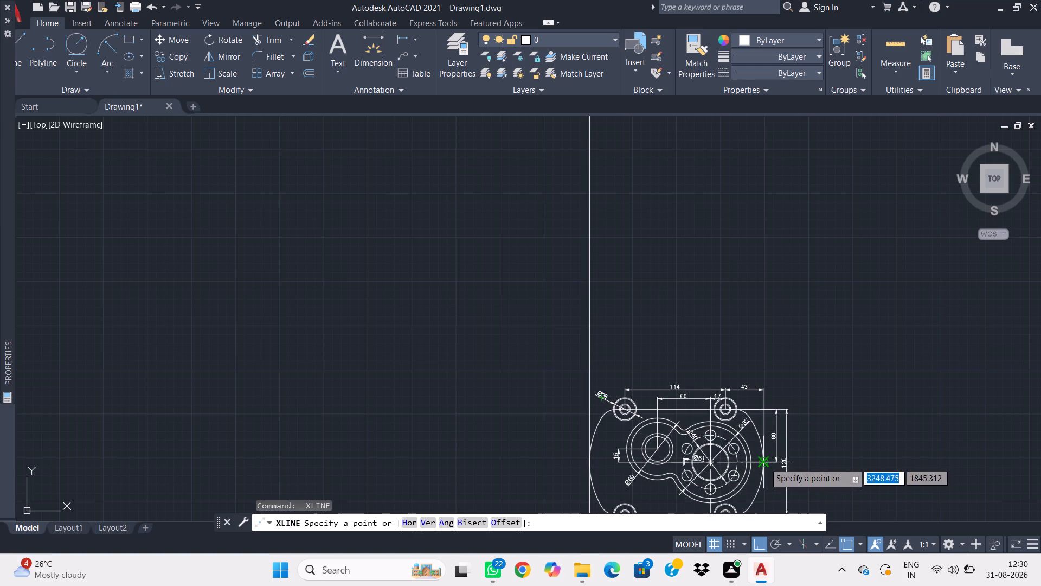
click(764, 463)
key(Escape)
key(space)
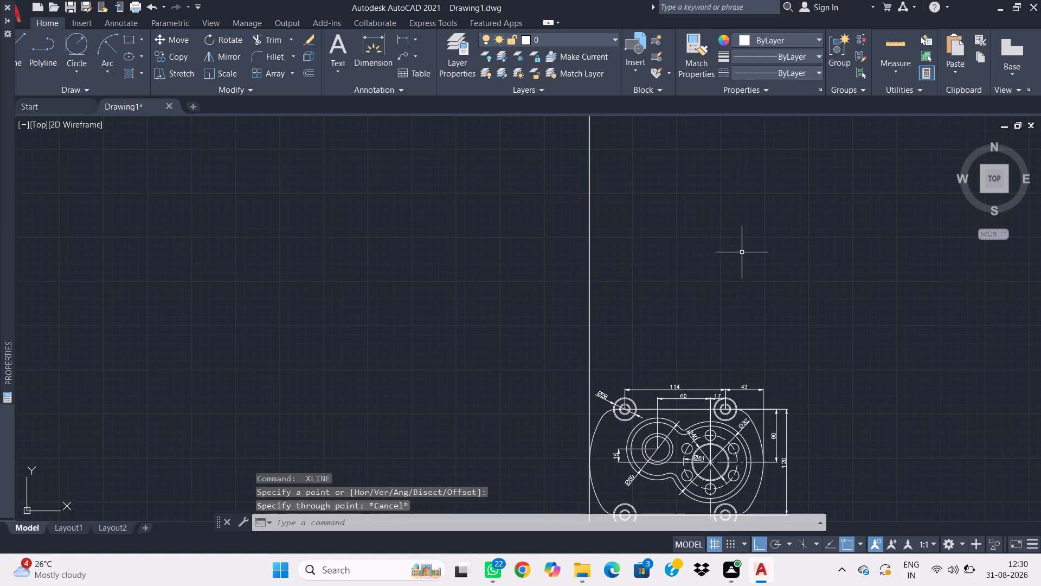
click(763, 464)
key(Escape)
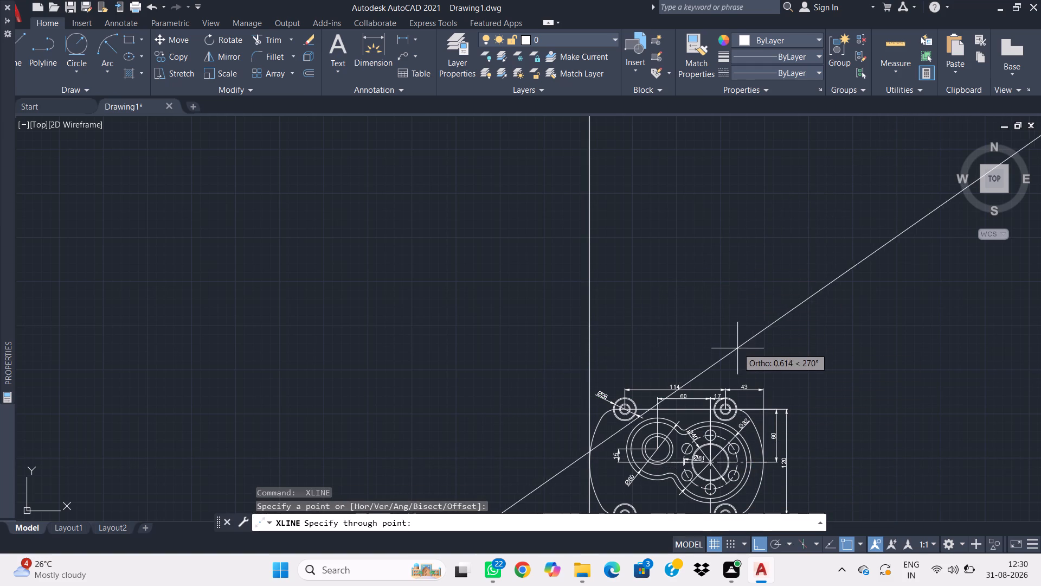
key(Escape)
Draw a vertical construction line aligned with the rightmost edge of the cover plate outline.
key(space)
click(764, 409)
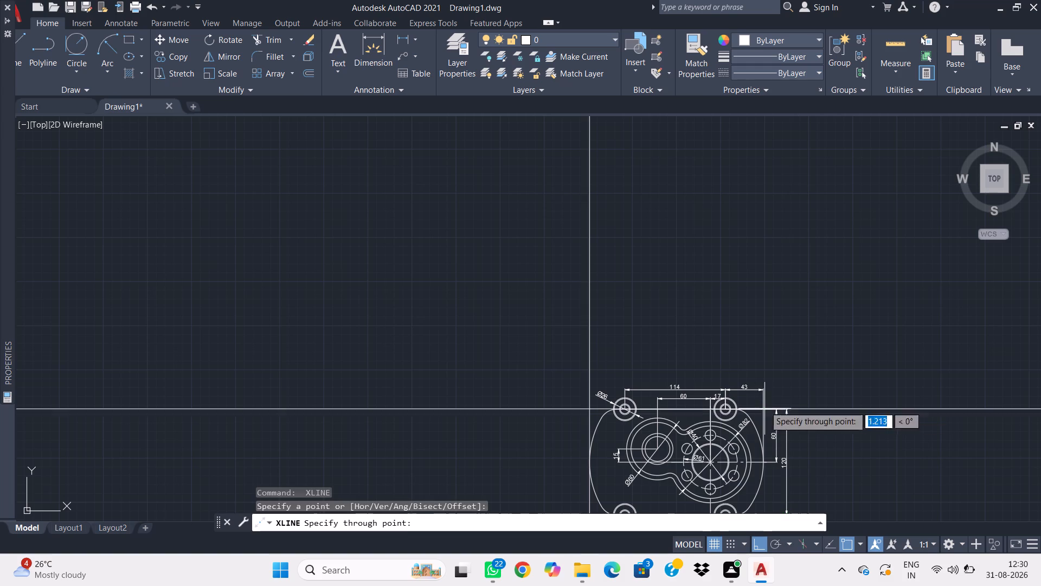
click(756, 281)
key(grave)
key(space)
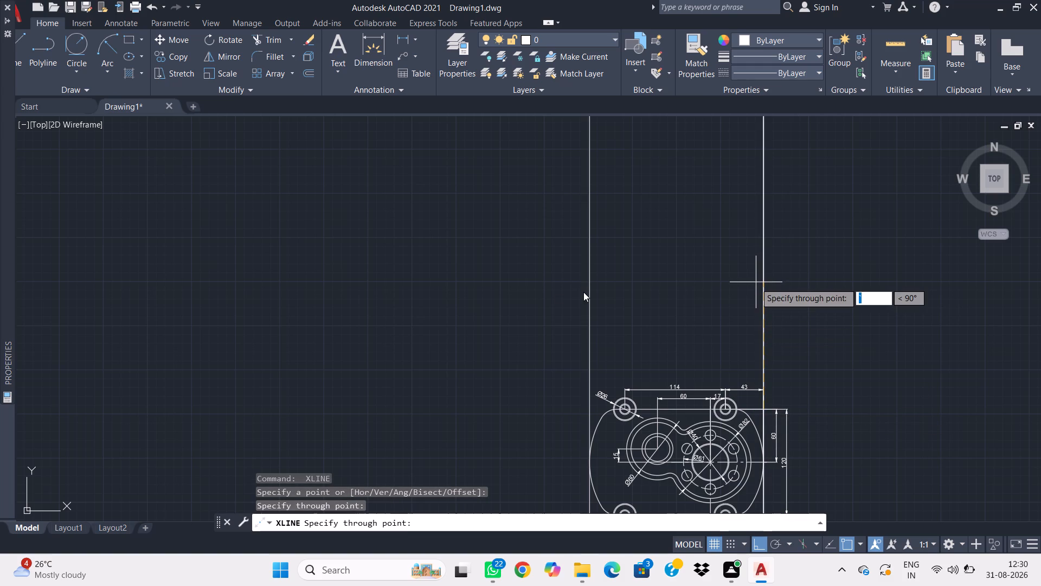
key(Escape)
key(Escape)
key(space)
key(Escape)
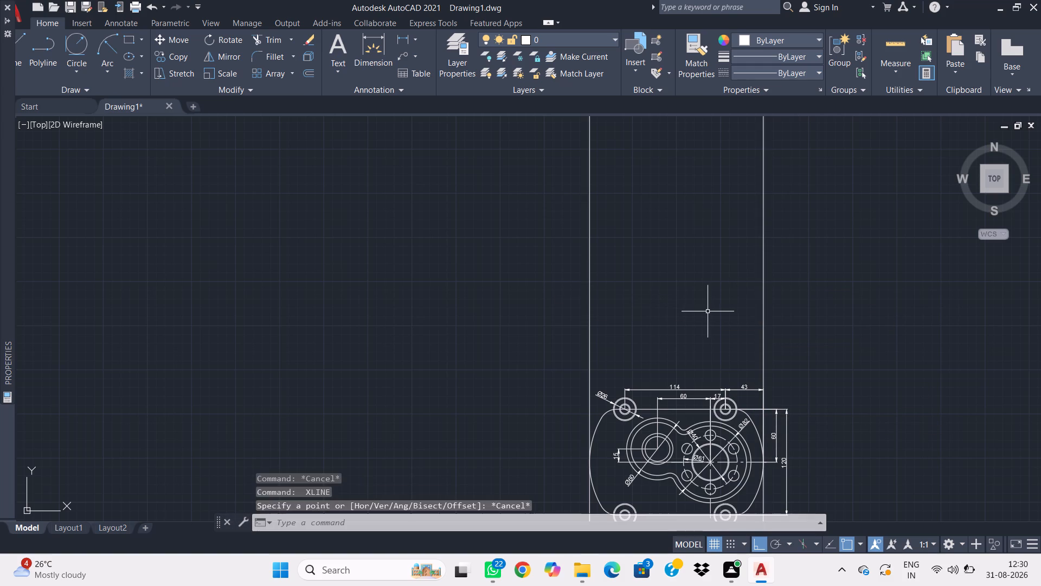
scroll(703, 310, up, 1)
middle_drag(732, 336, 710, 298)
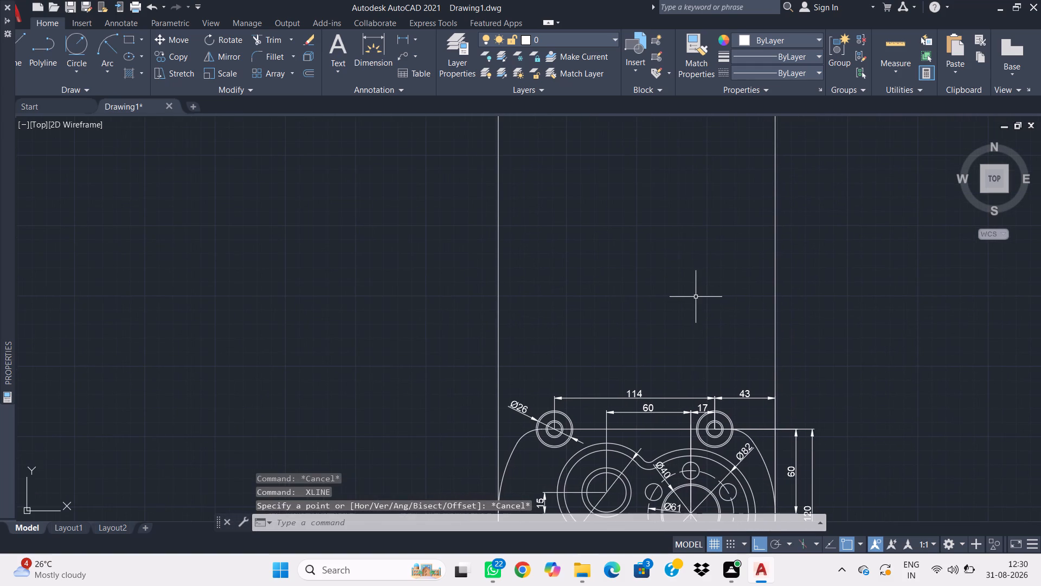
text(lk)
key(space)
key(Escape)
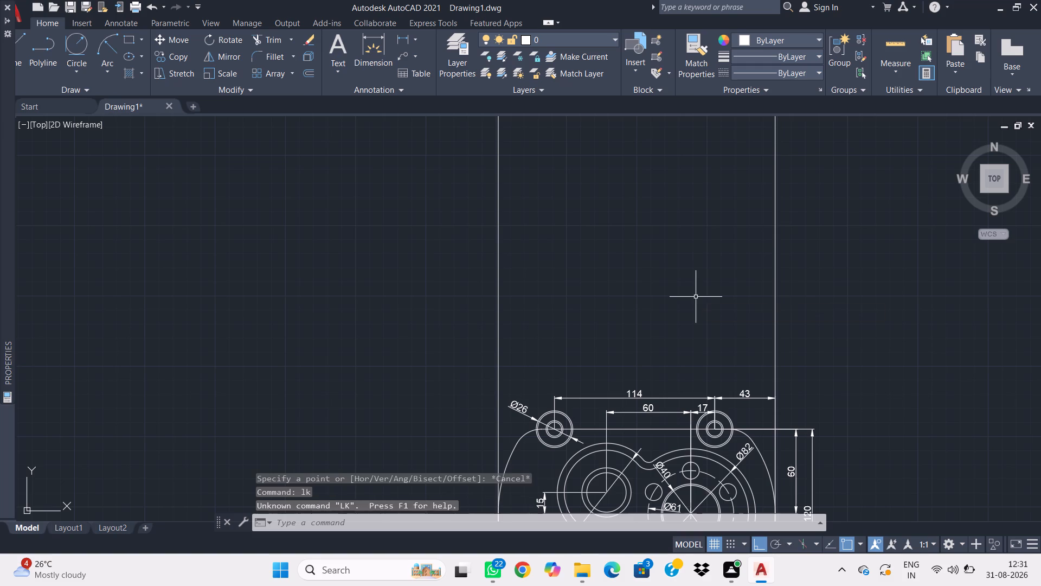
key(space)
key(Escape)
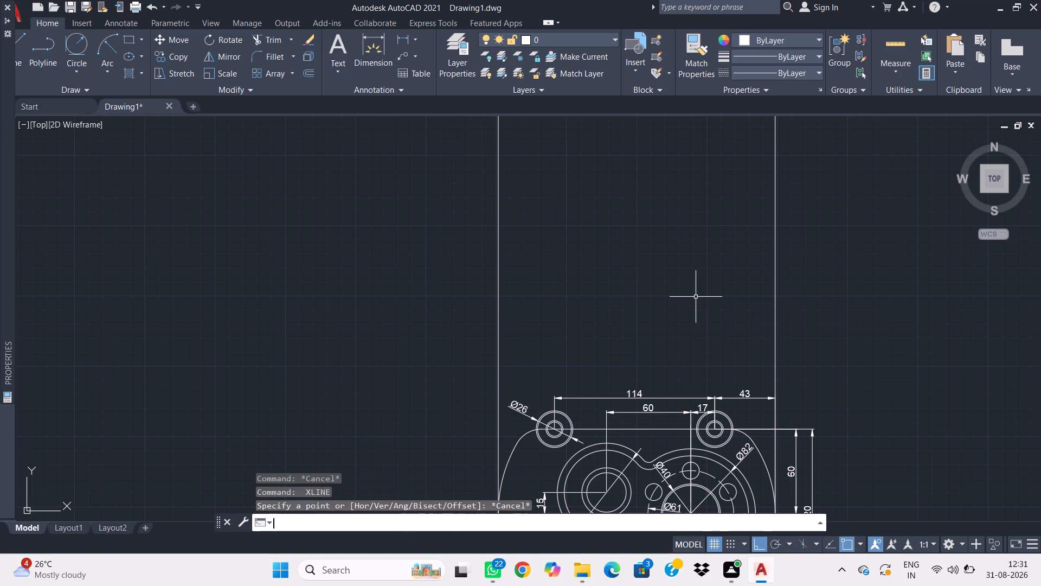
Draw a vertical construction line through the left quadrant of the upper-left boss, on the circle just inside its outermost one.
text(xl)
key(space)
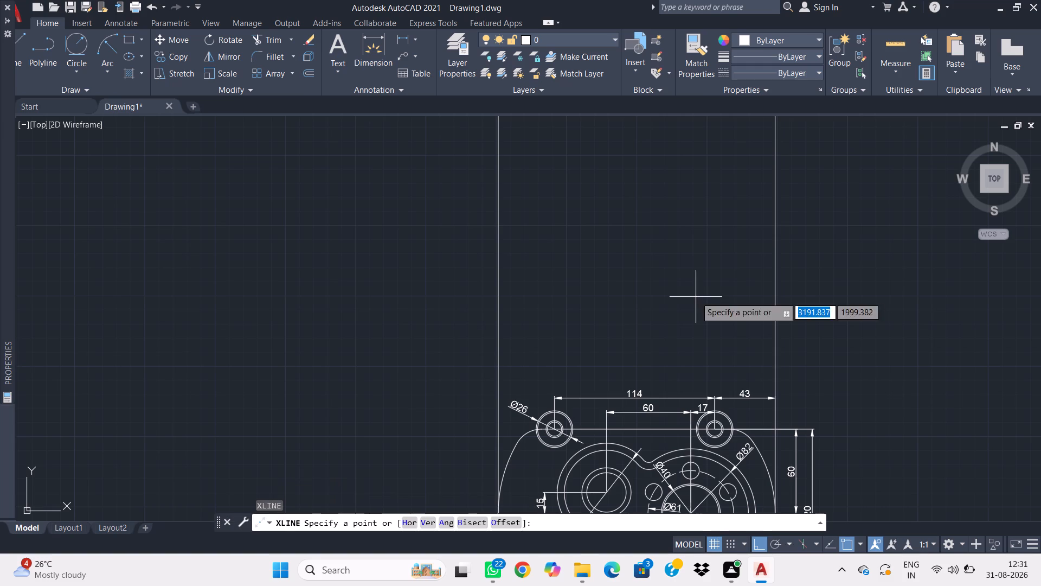
middle_drag(657, 371, 658, 299)
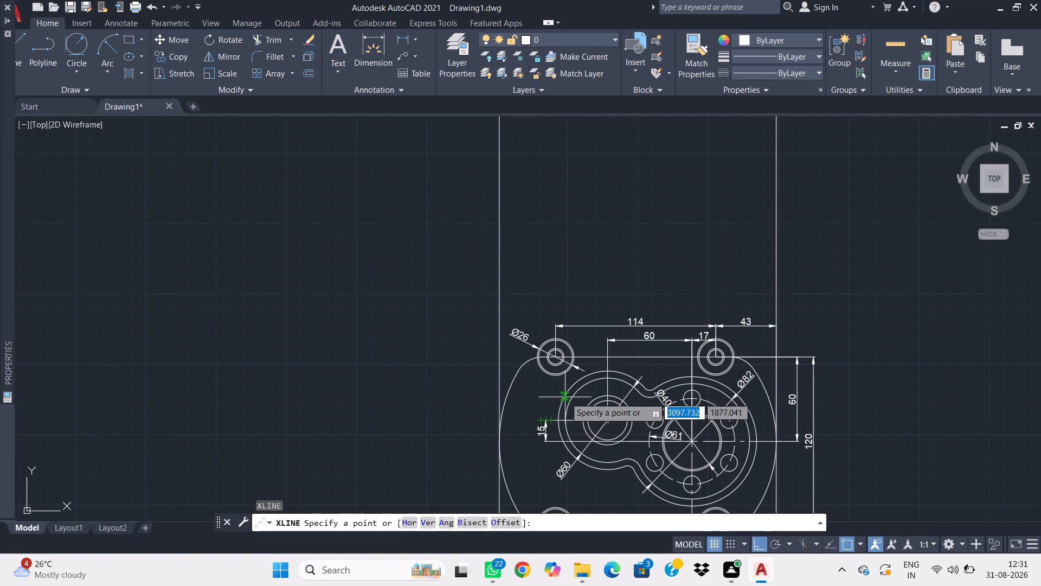
scroll(557, 342, up, 4)
middle_drag(477, 415, 534, 337)
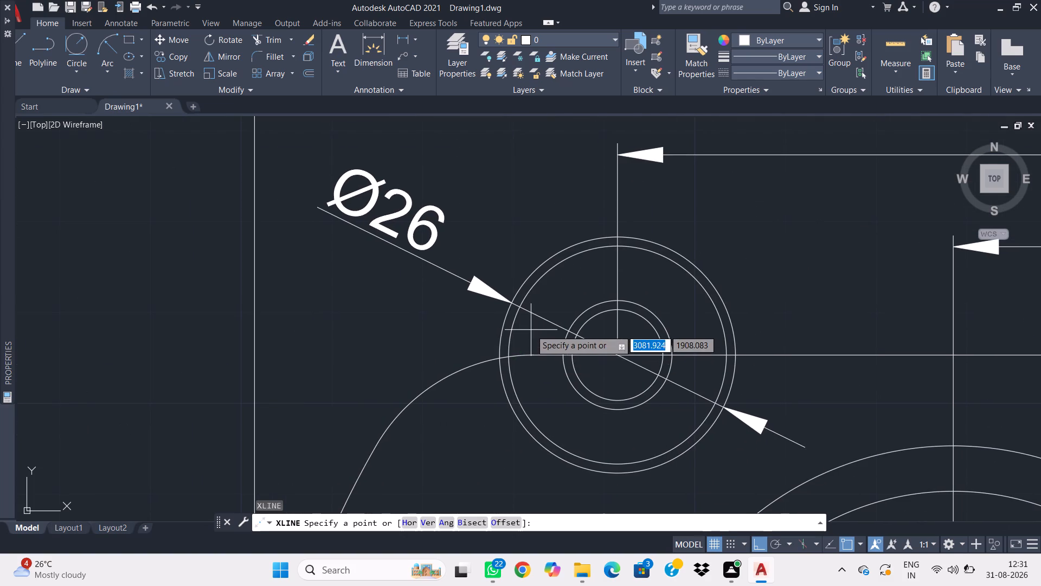
click(506, 357)
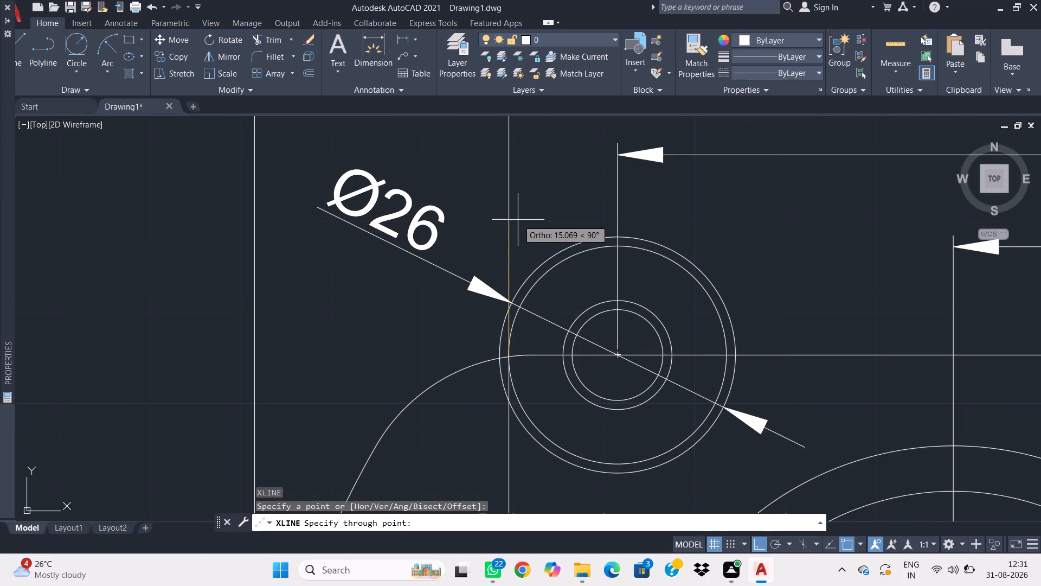
click(518, 220)
key(Escape)
Draw a vertical construction line through the right quadrant of the upper-right boss, on the circle just inside its outermost one.
key(space)
middle_drag(788, 272, 548, 262)
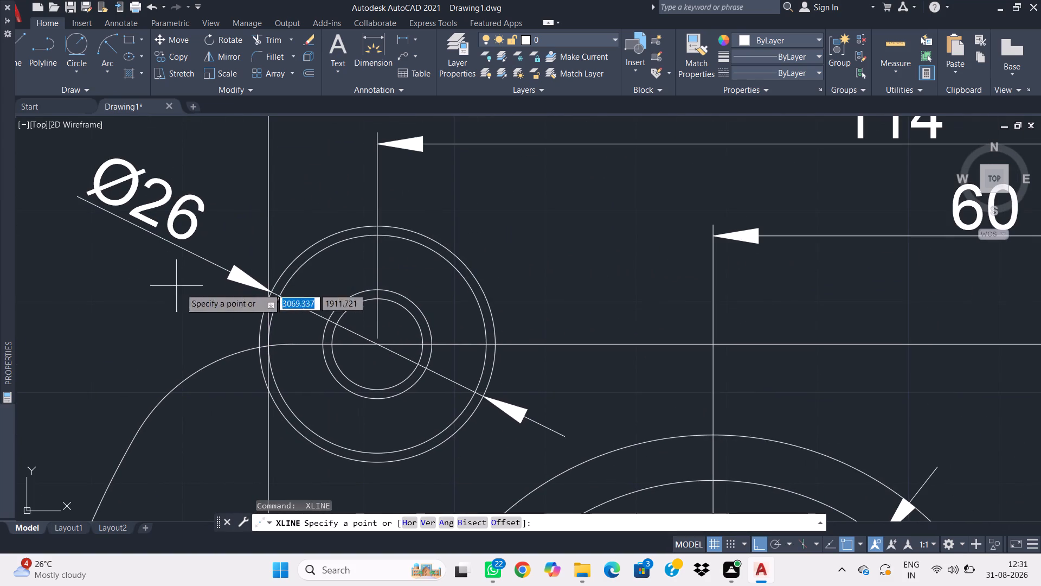
scroll(673, 297, down, 4)
middle_drag(781, 297, 569, 288)
scroll(506, 274, up, 1)
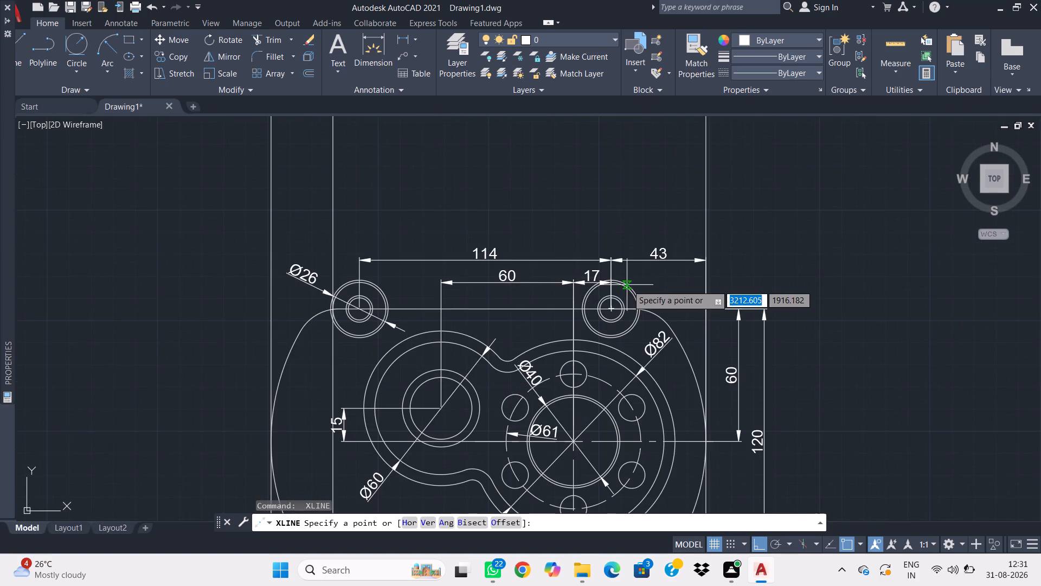
scroll(631, 286, up, 1)
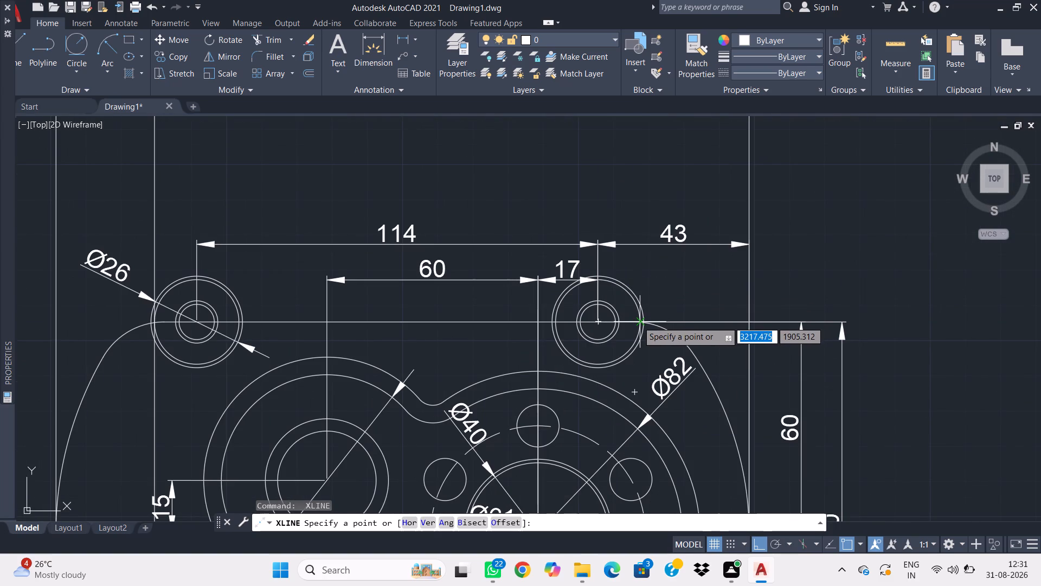
click(638, 321)
click(643, 161)
key(Escape)
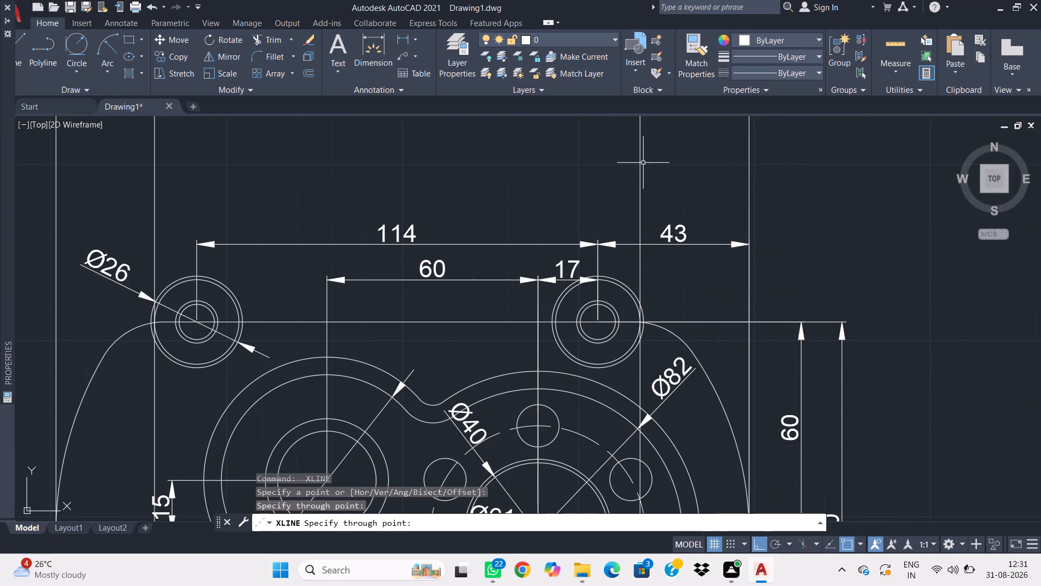
Draw vertical construction lines through the facing inner quadrants of the two upper bosses, on the same second-largest circles.
key(space)
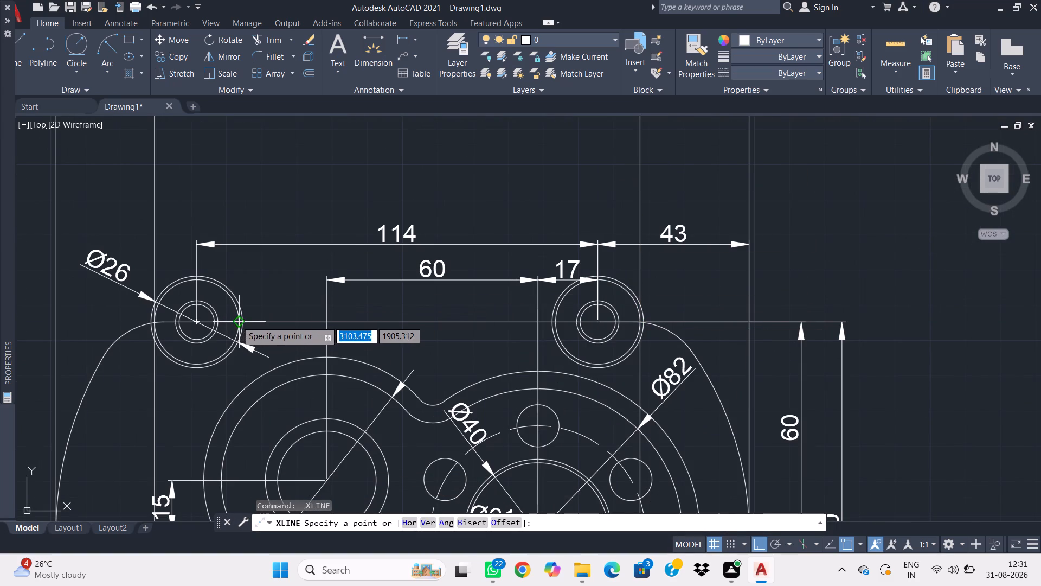
click(237, 321)
click(268, 159)
key(Escape)
key(space)
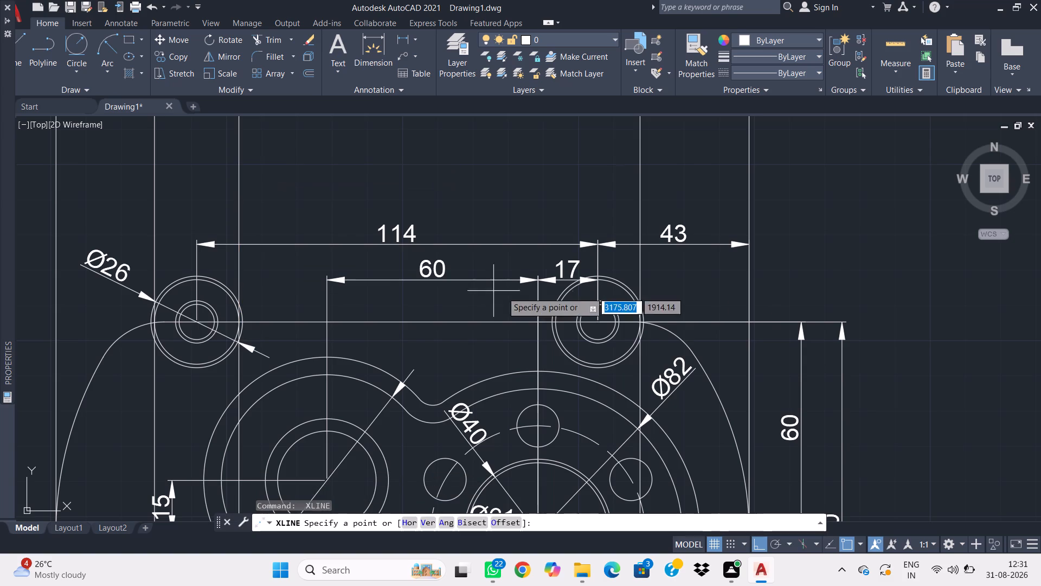
click(557, 322)
click(571, 154)
key(Escape)
Draw a 197-long horizontal line above the plate's dimensions, spanning between the two outermost construction lines.
middle_drag(443, 186, 445, 190)
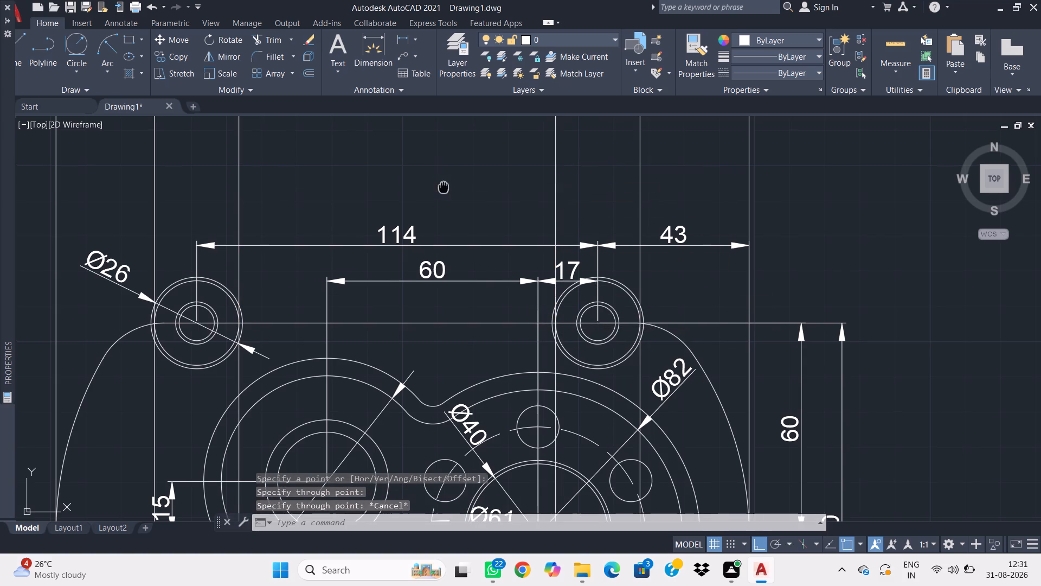
middle_drag(445, 190, 552, 311)
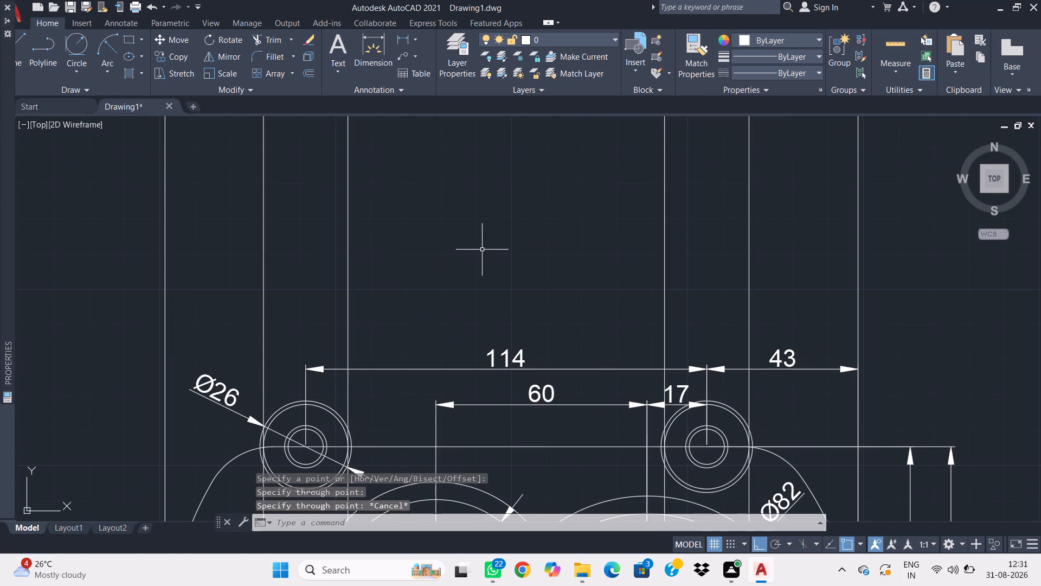
text(l)
key(space)
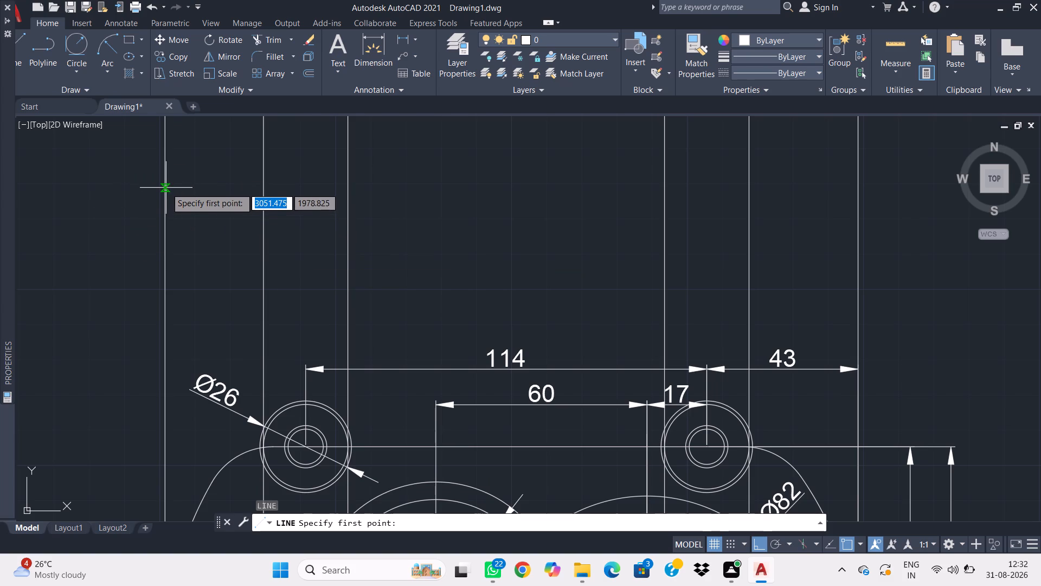
click(164, 184)
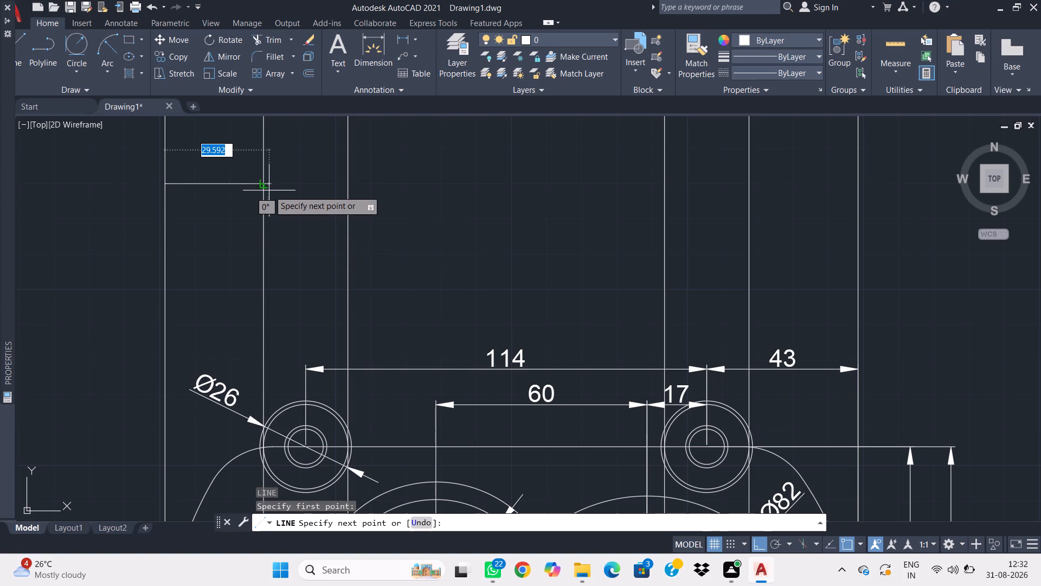
click(858, 184)
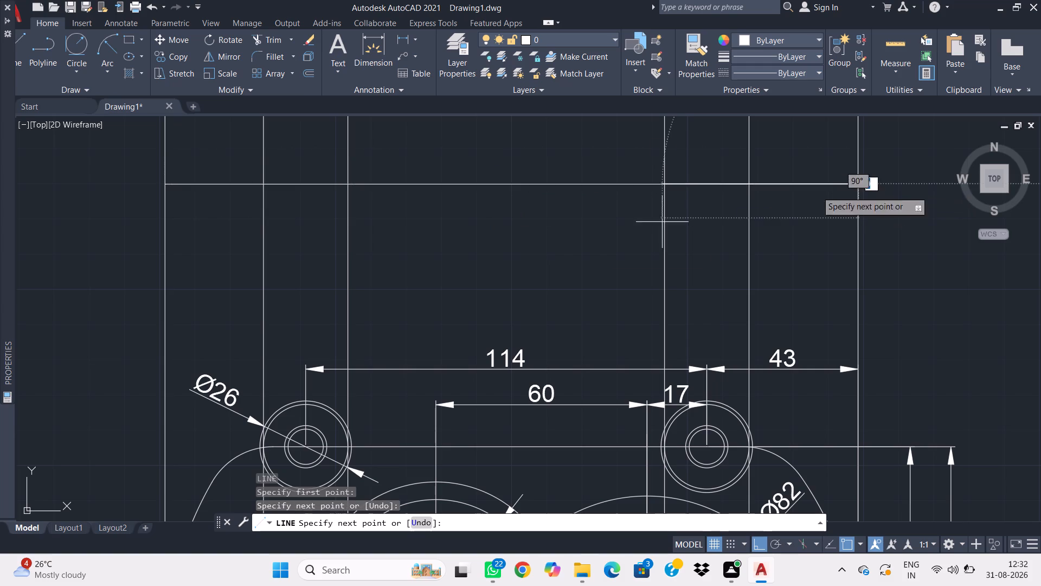
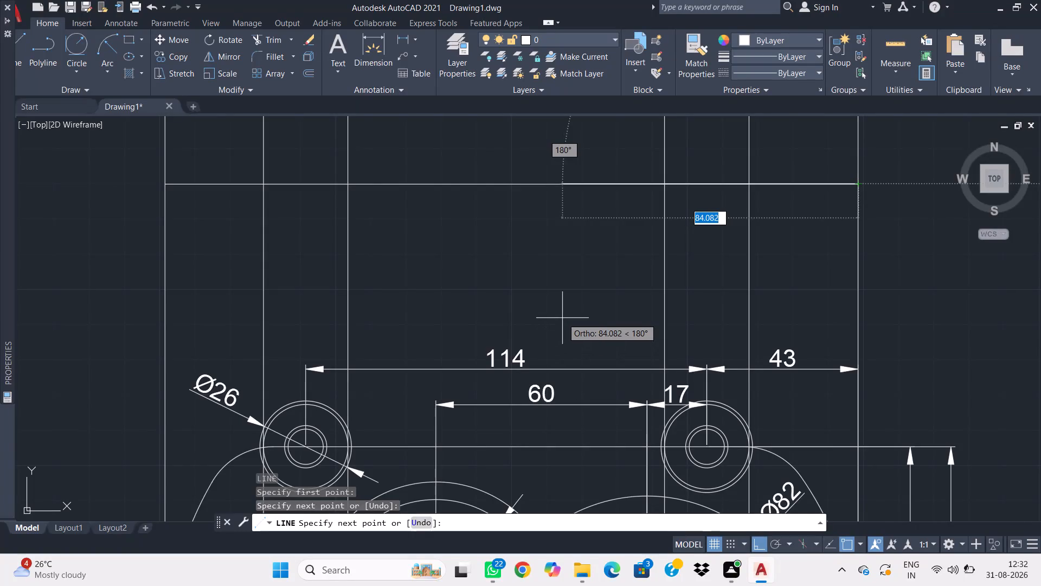
Finish the horizontal line at the rightmost construction line without adding another segment.
key(Escape)
key(Escape)
key(Escape)
key(Escape)
key(Escape)
key(Escape)
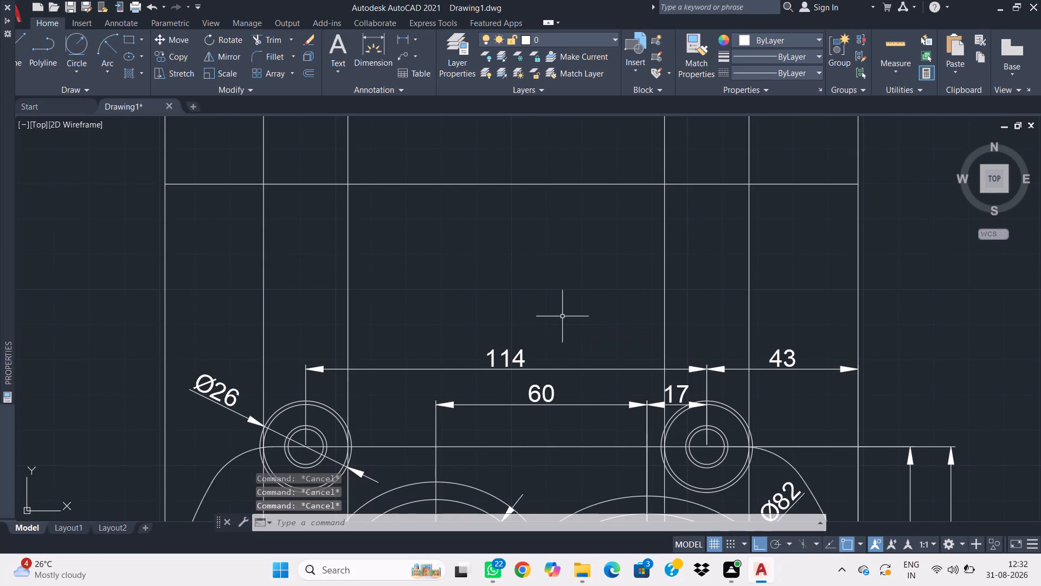
key(Escape)
key(Escape)
key(Escape)
key(Escape)
Begin a new line near the right end of the horizontal line above the plate's dimensions.
key(l)
key(space)
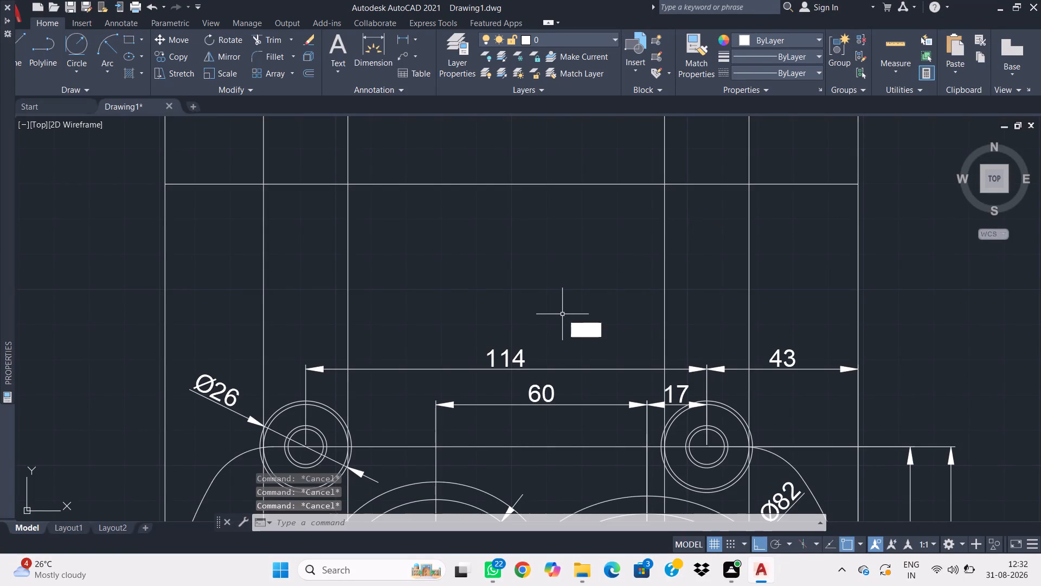
ctrl+alt+shift+middle_drag(732, 249, 500, 348)
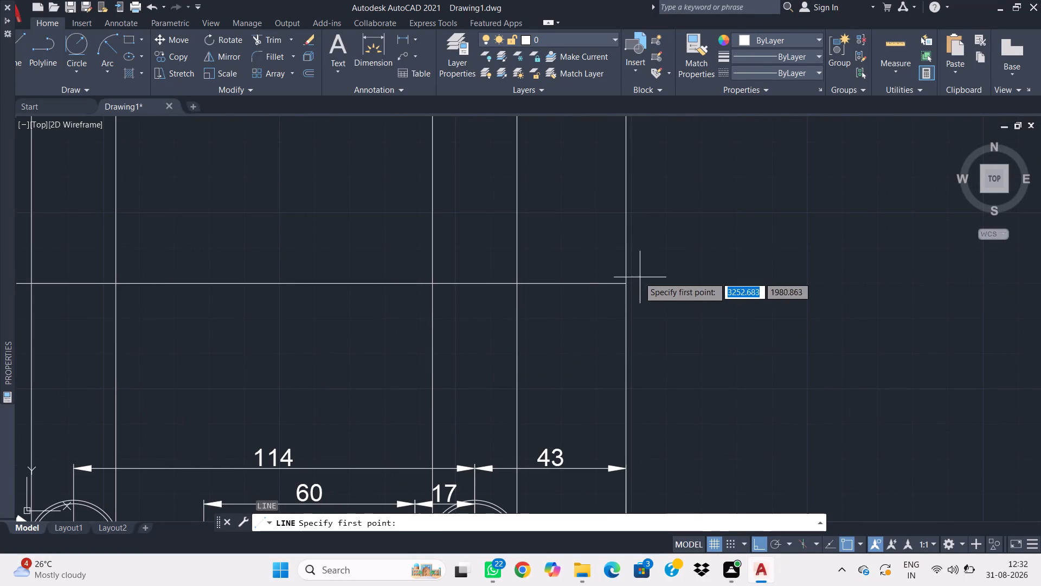
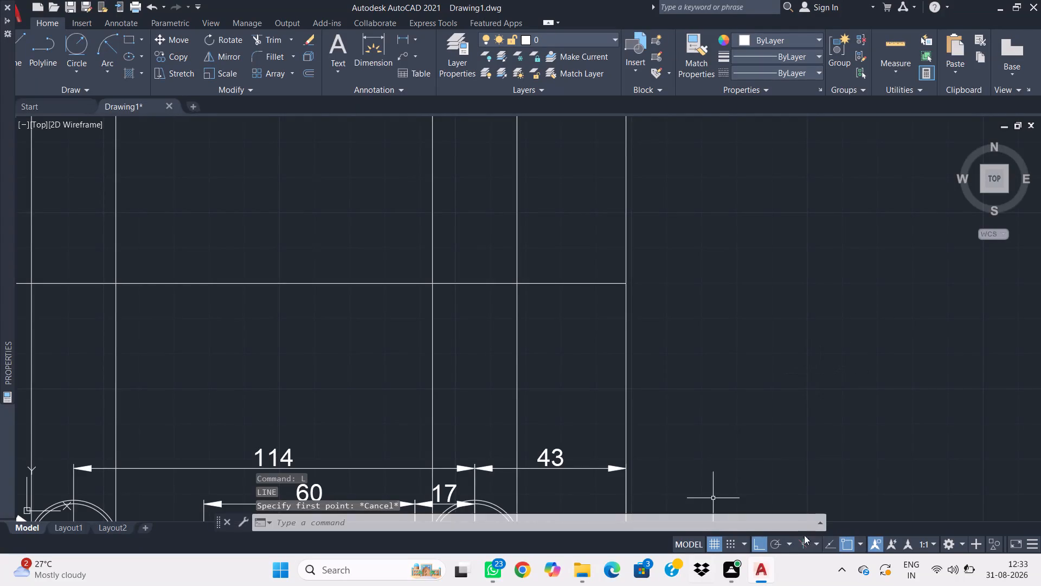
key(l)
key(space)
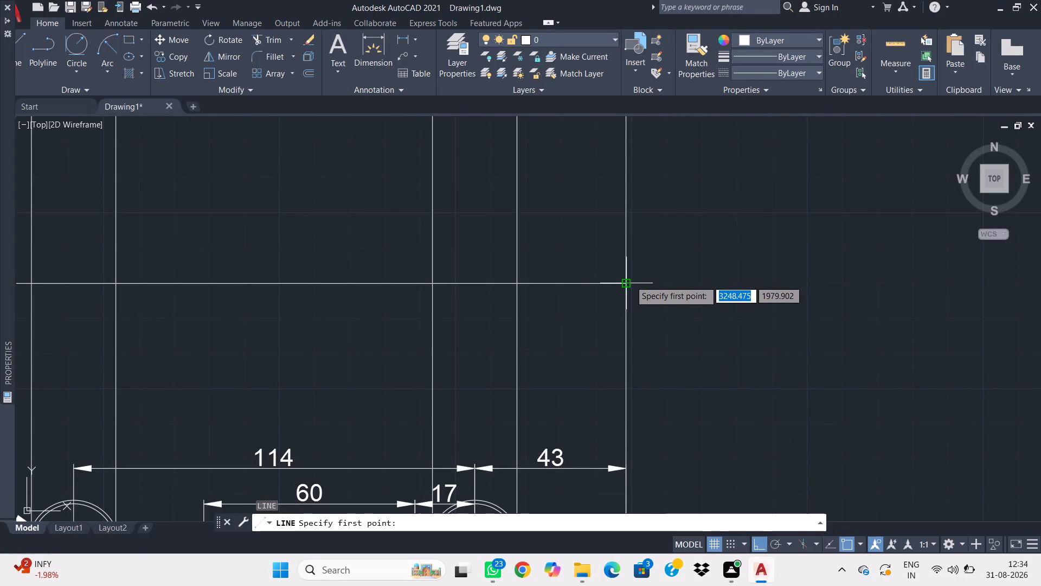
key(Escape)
Delete the two vertical construction lines projected upward from the plate's upper-right boss.
ctrl+alt+shift+drag(561, 219, 551, 218)
ctrl+alt+shift+click(272, 243)
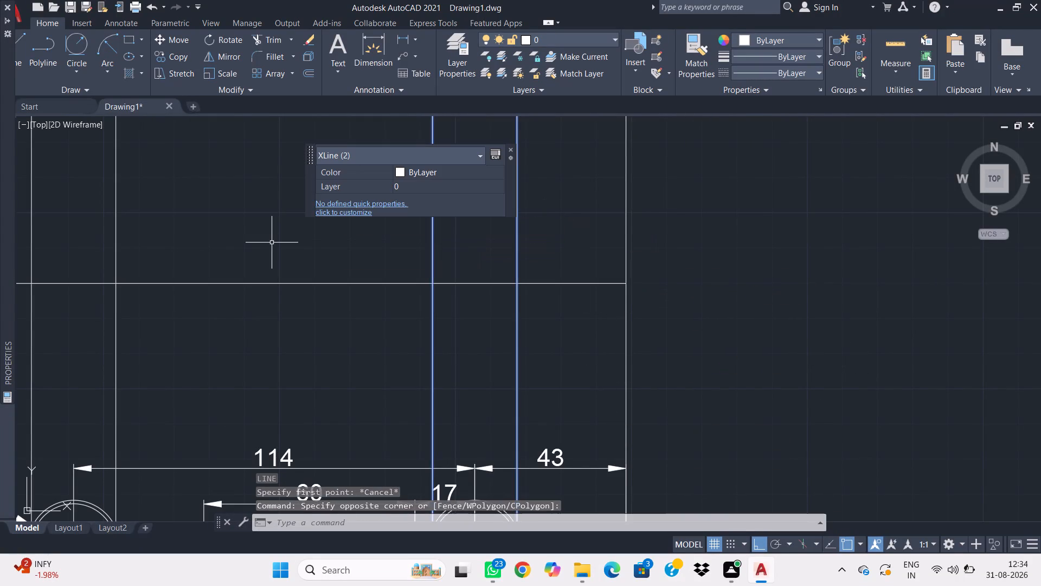
key(Delete)
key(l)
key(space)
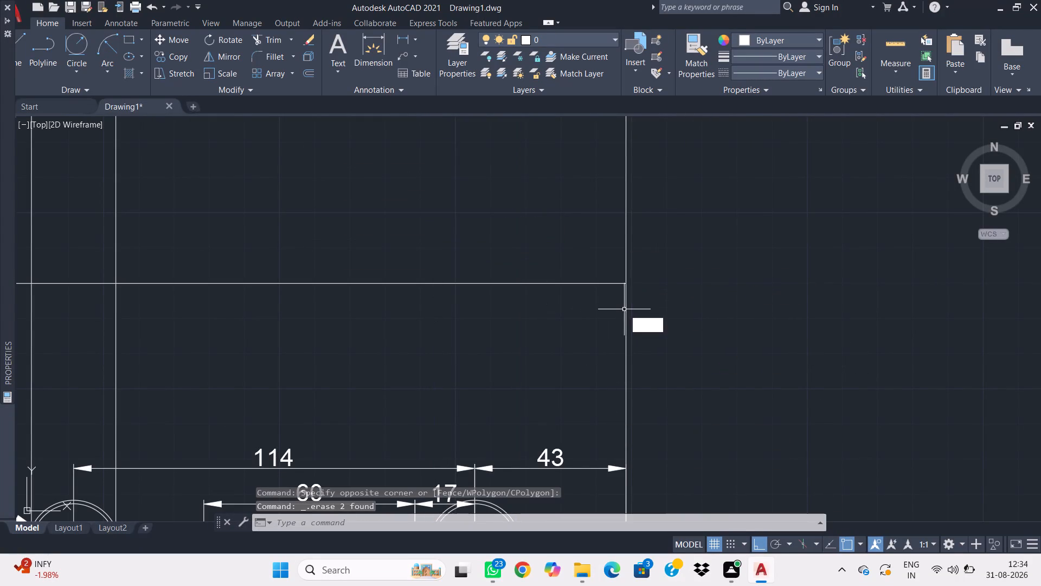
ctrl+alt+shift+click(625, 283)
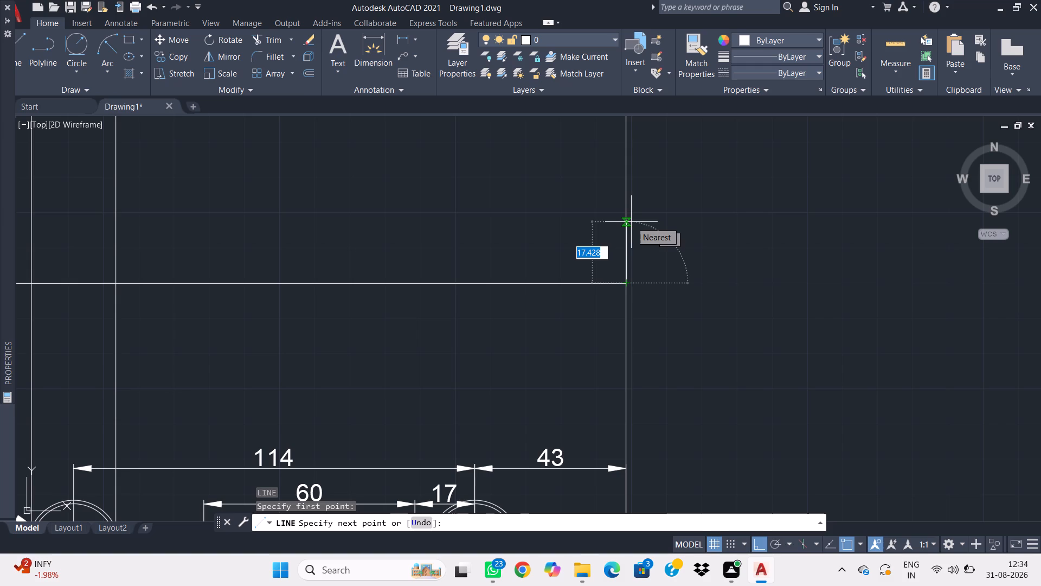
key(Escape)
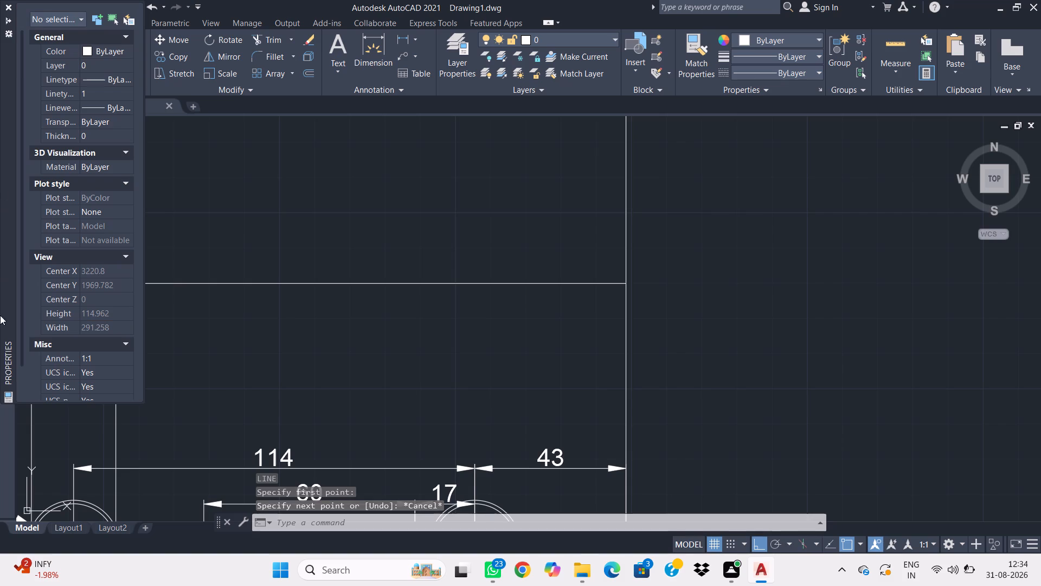
Dock the Properties palette beside the drawing area and narrow it.
ctrl+alt+shift+drag(7, 264, 20, 297)
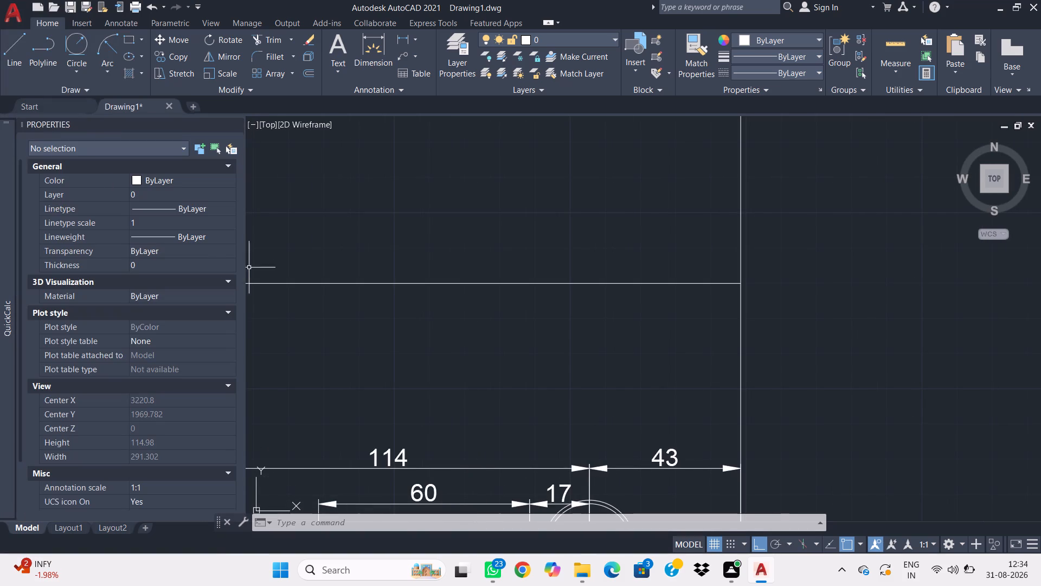
ctrl+alt+shift+drag(245, 256, 230, 257)
ctrl+alt+shift+drag(230, 257, 107, 266)
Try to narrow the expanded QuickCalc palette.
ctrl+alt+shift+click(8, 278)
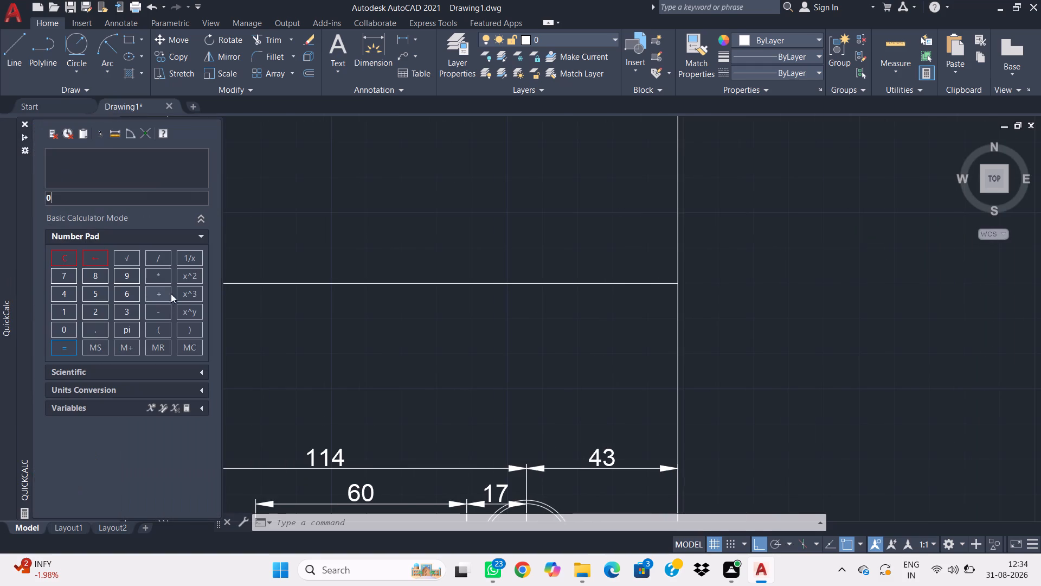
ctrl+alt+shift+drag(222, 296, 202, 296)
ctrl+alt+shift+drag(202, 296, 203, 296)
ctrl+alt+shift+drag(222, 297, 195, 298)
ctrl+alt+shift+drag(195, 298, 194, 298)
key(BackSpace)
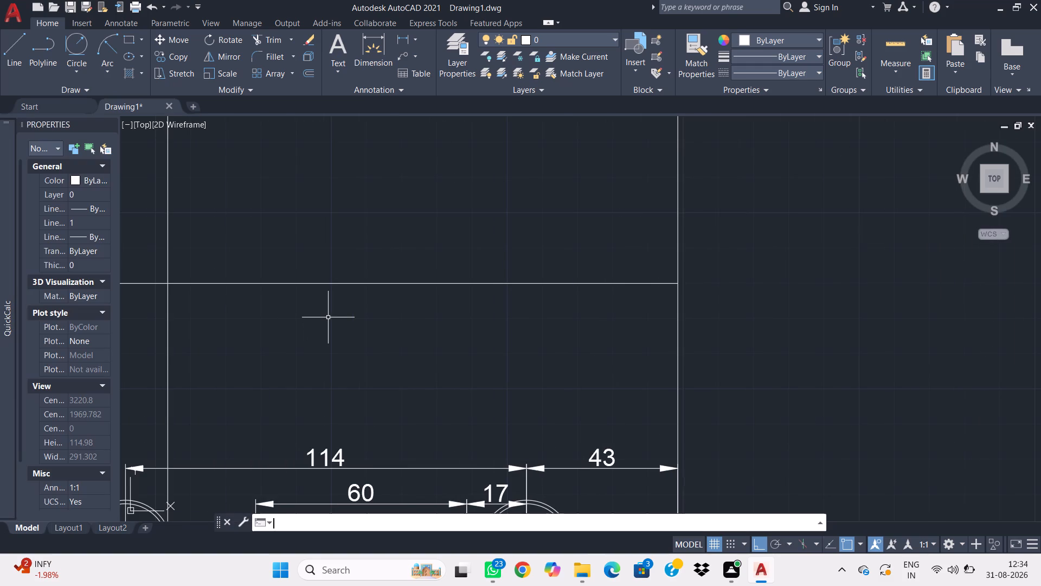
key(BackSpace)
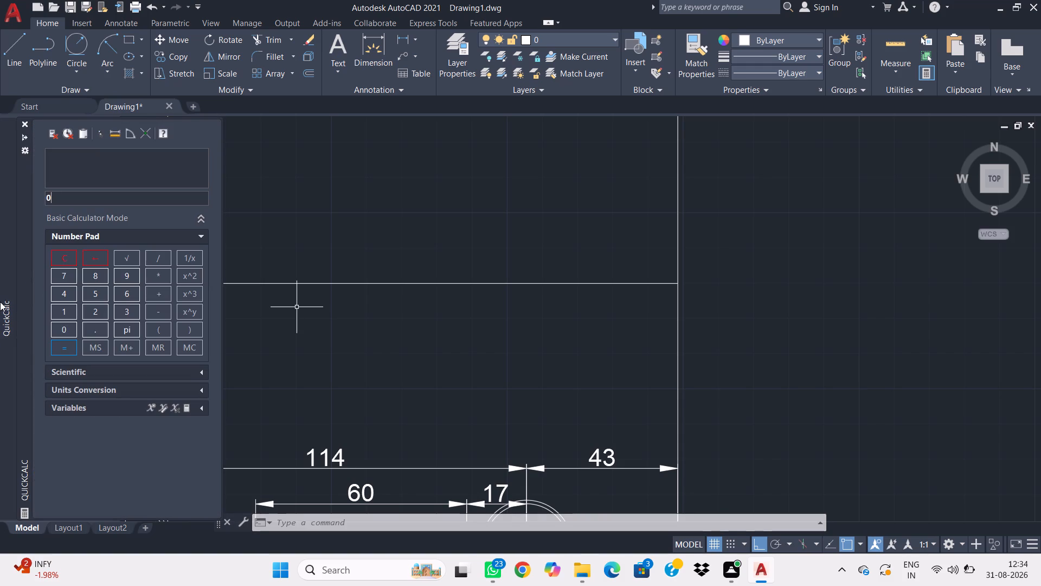
Clear the QuickCalc calculator and calculate 45-26.
ctrl+alt+shift+click(2, 302)
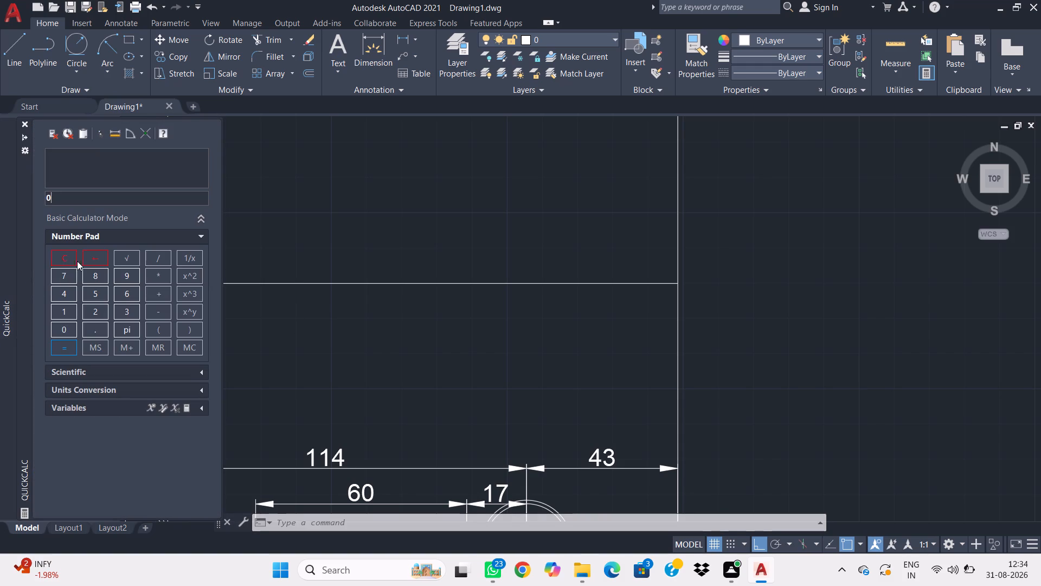
ctrl+alt+shift+click(67, 260)
text(45)
key(minus)
text(26)
key(Return)
Dock the QuickCalc palette so that it stays open beside the drawing.
ctrl+alt+shift+click(364, 224)
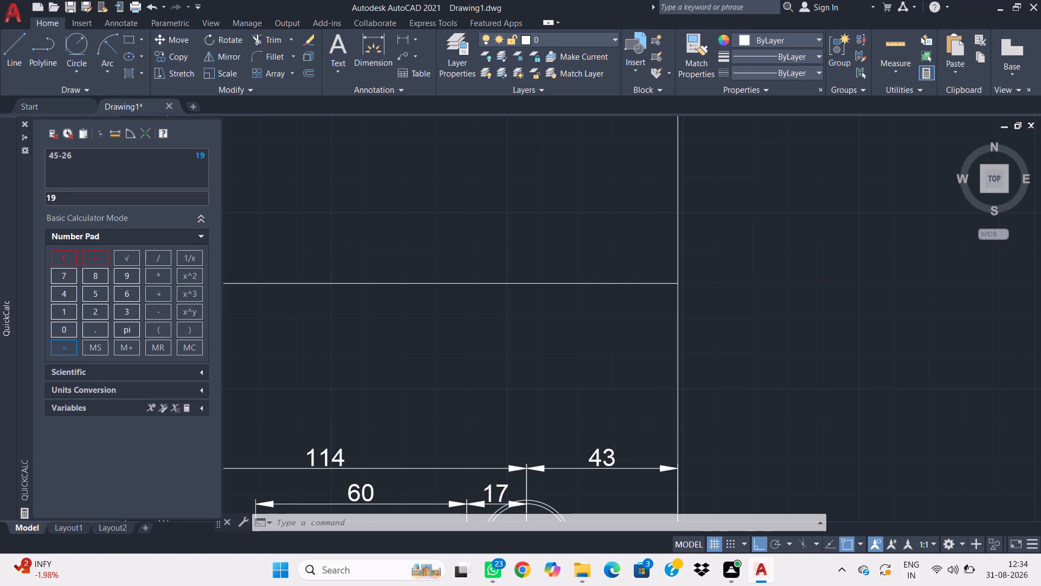
ctrl+alt+shift+click(18, 135)
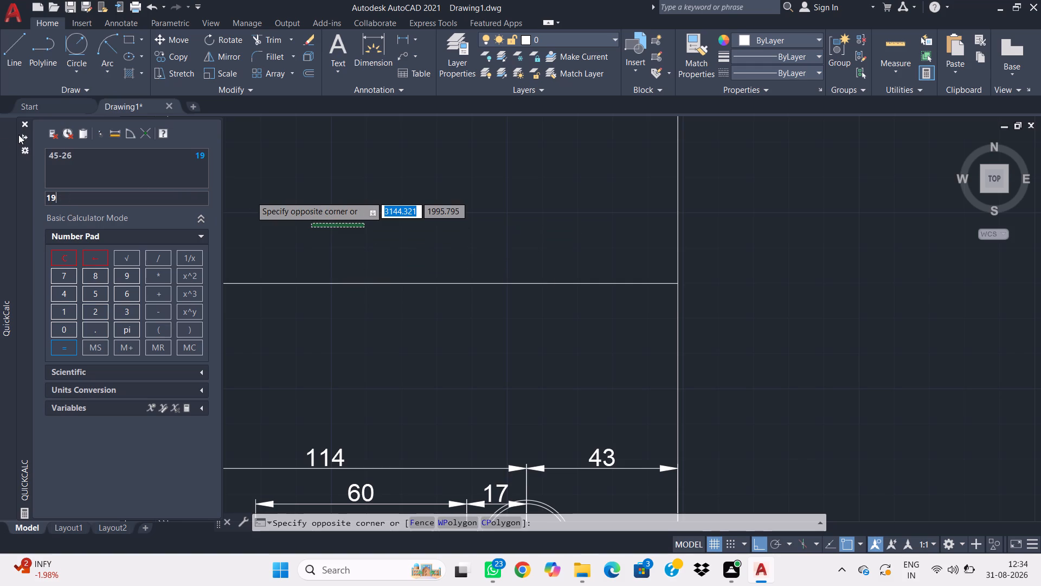
ctrl+alt+shift+click(24, 135)
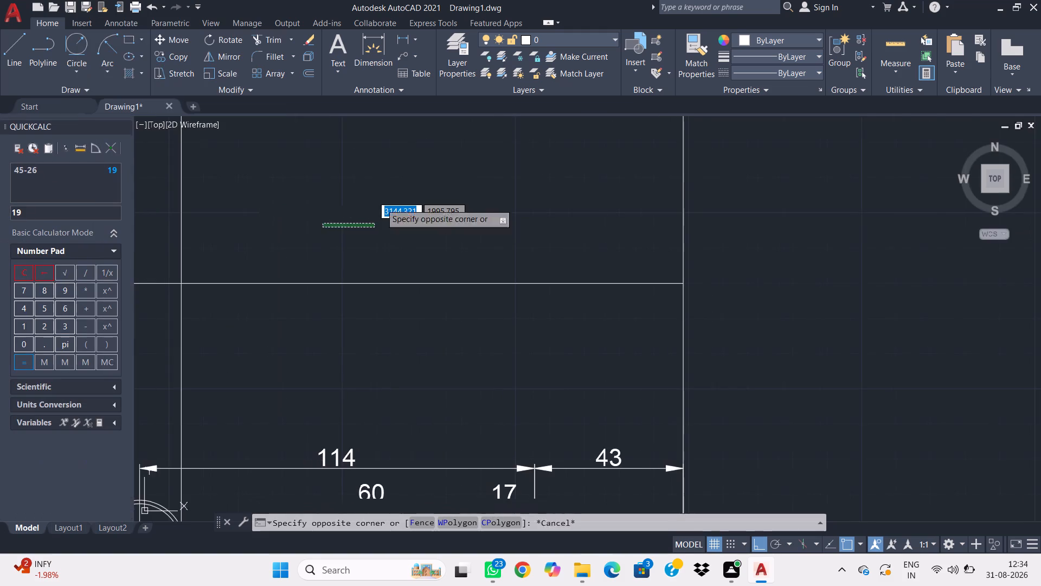
key(Escape)
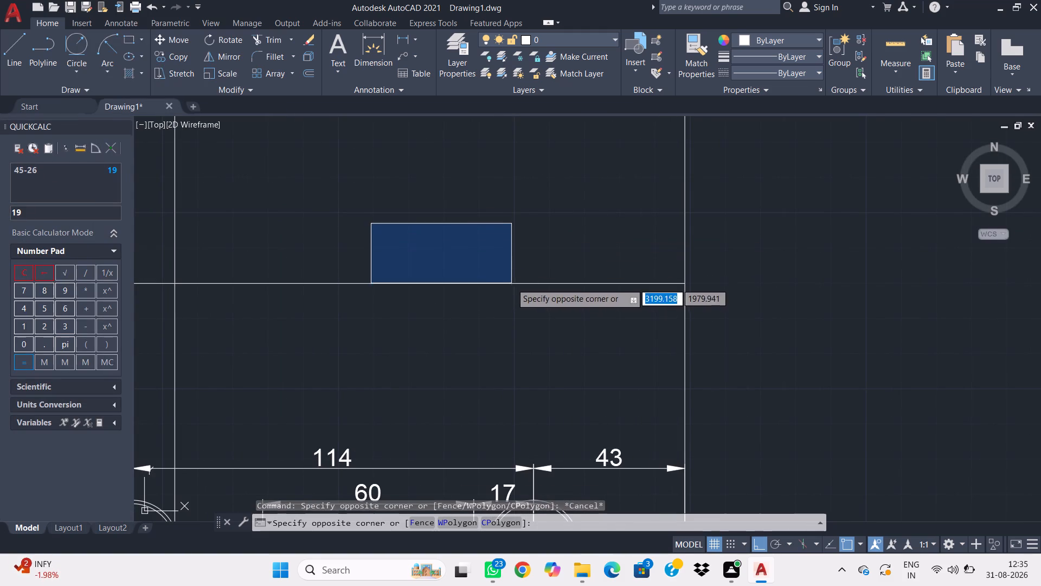
Draw a vertical line 19 units upward from the right end of the horizontal line above the plate.
text(l)
key(space)
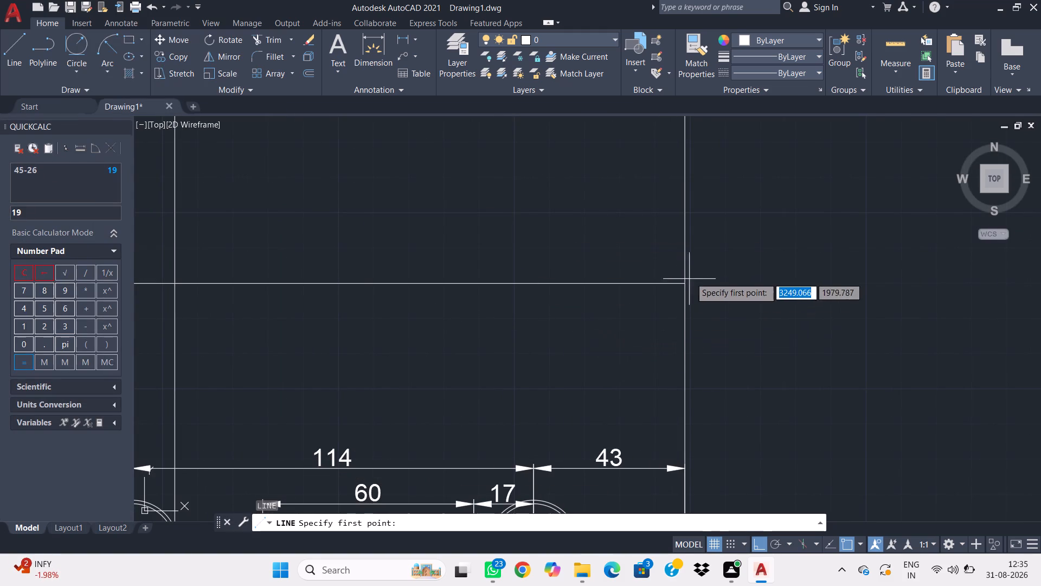
ctrl+alt+shift+click(684, 283)
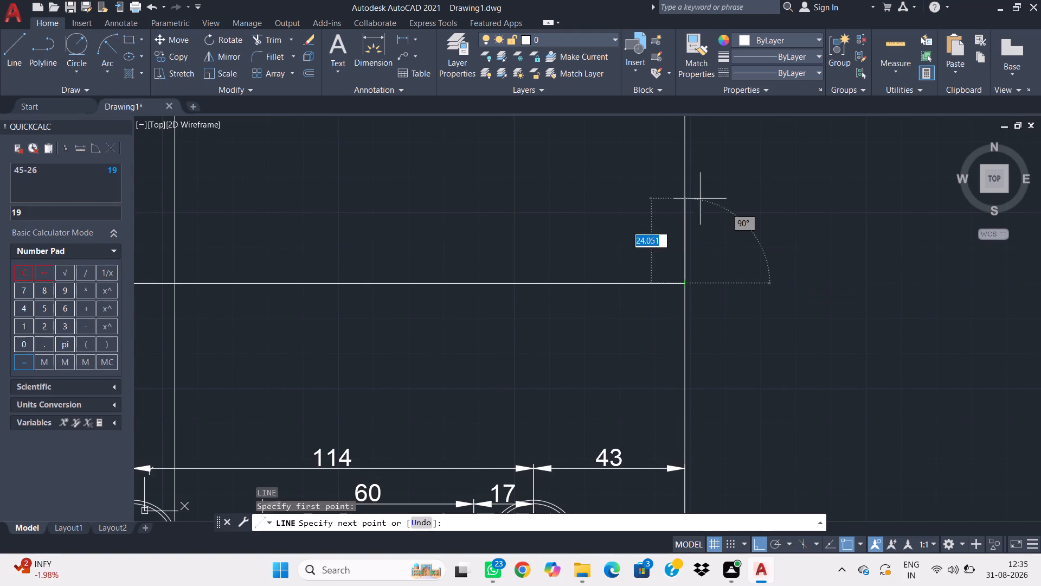
text(19)
key(Return)
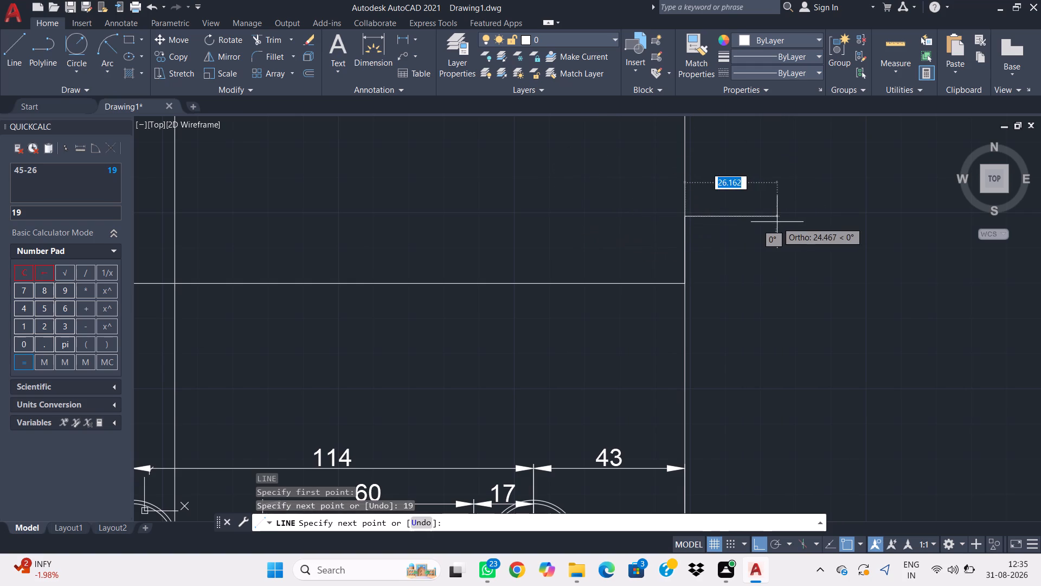
key(Escape)
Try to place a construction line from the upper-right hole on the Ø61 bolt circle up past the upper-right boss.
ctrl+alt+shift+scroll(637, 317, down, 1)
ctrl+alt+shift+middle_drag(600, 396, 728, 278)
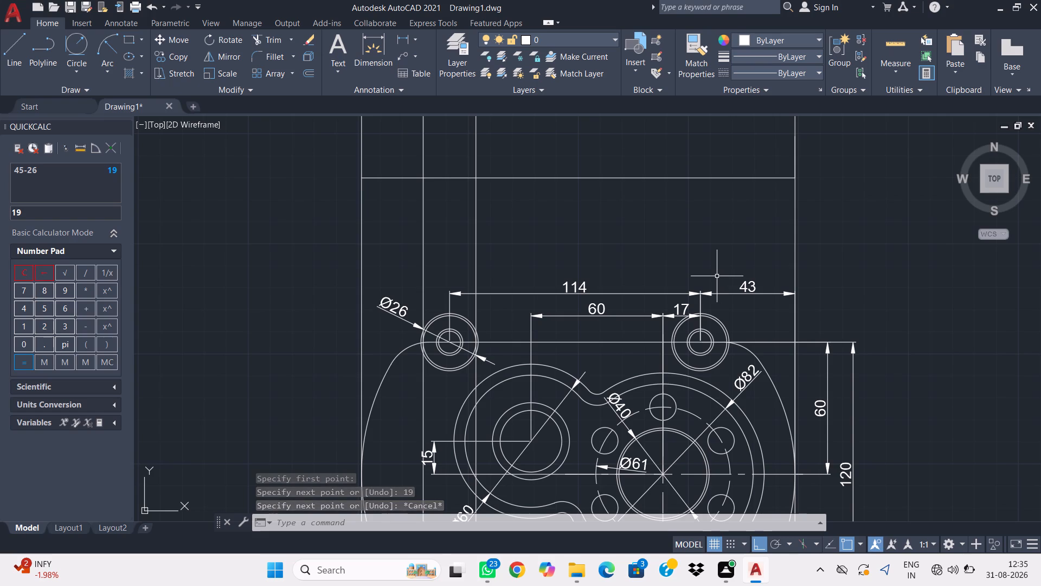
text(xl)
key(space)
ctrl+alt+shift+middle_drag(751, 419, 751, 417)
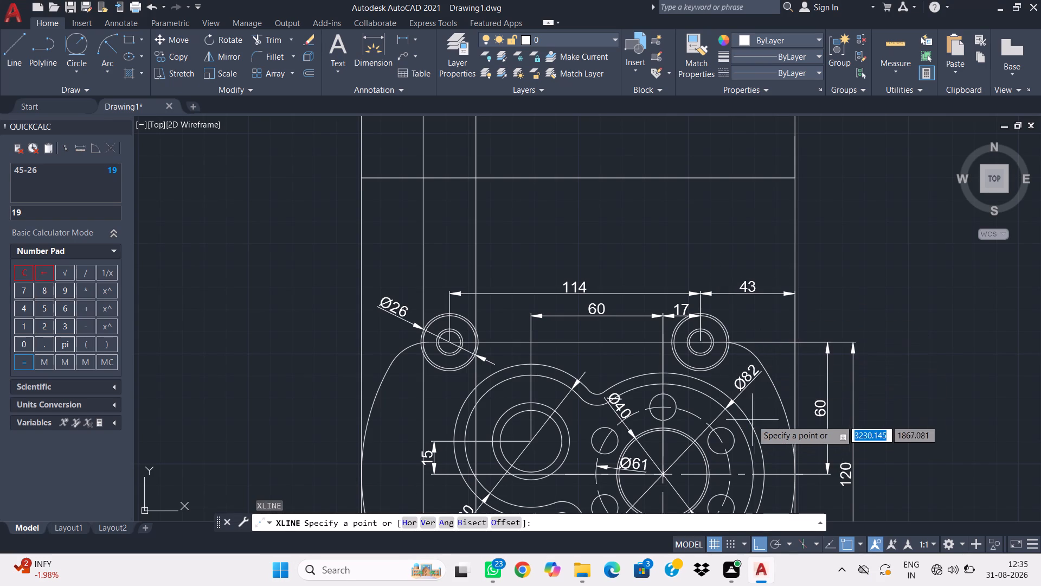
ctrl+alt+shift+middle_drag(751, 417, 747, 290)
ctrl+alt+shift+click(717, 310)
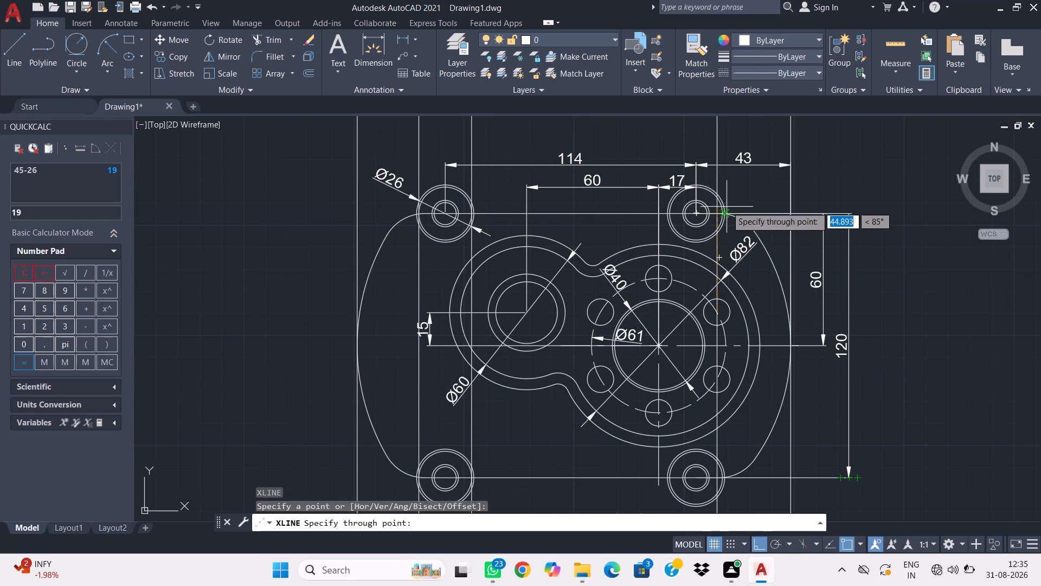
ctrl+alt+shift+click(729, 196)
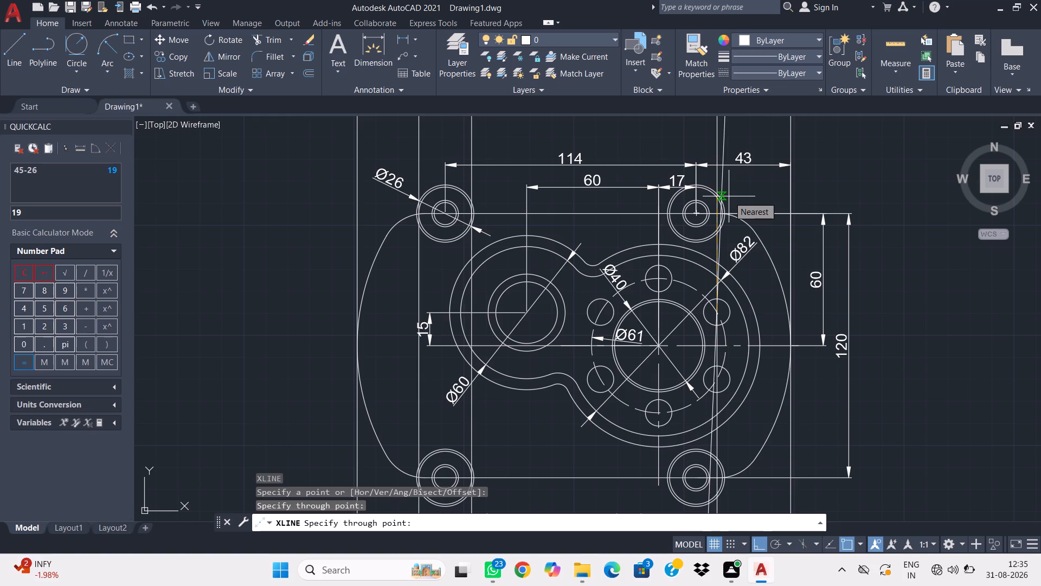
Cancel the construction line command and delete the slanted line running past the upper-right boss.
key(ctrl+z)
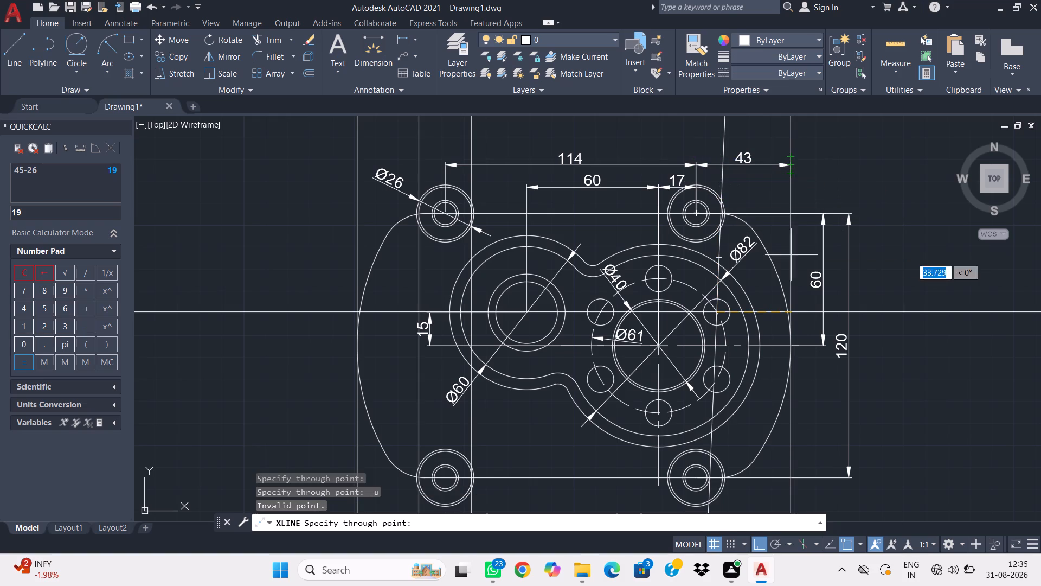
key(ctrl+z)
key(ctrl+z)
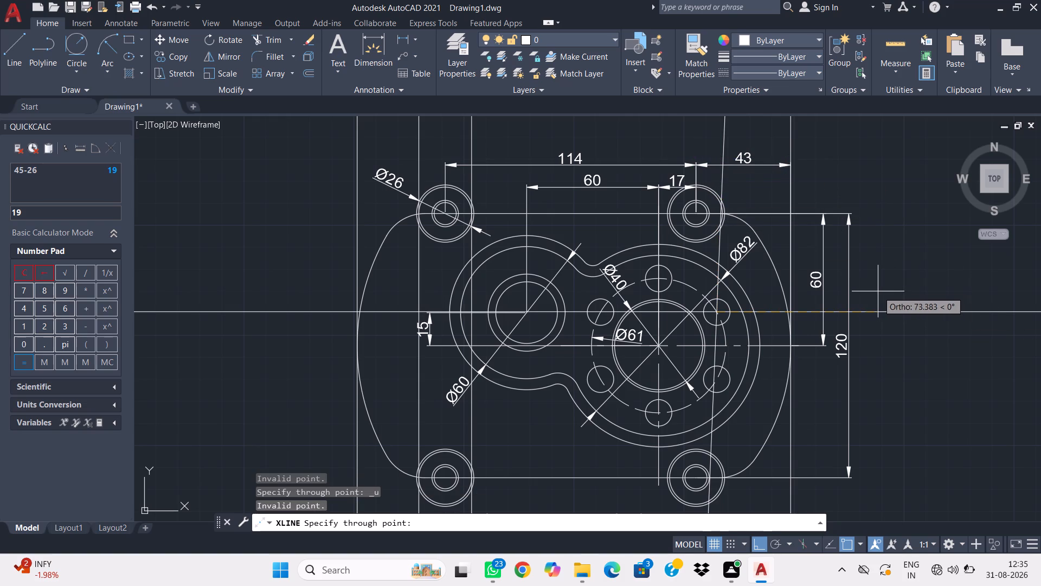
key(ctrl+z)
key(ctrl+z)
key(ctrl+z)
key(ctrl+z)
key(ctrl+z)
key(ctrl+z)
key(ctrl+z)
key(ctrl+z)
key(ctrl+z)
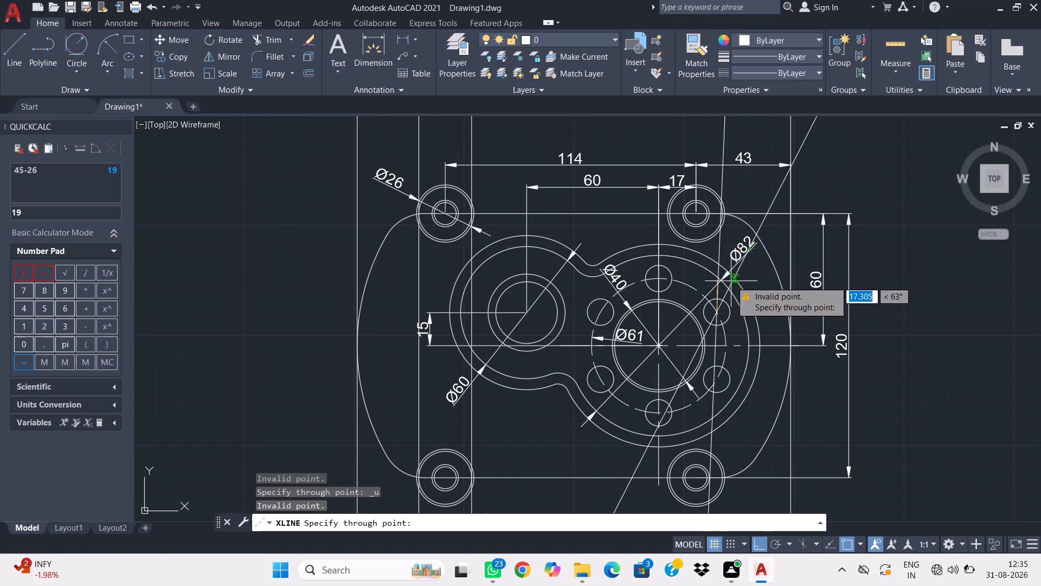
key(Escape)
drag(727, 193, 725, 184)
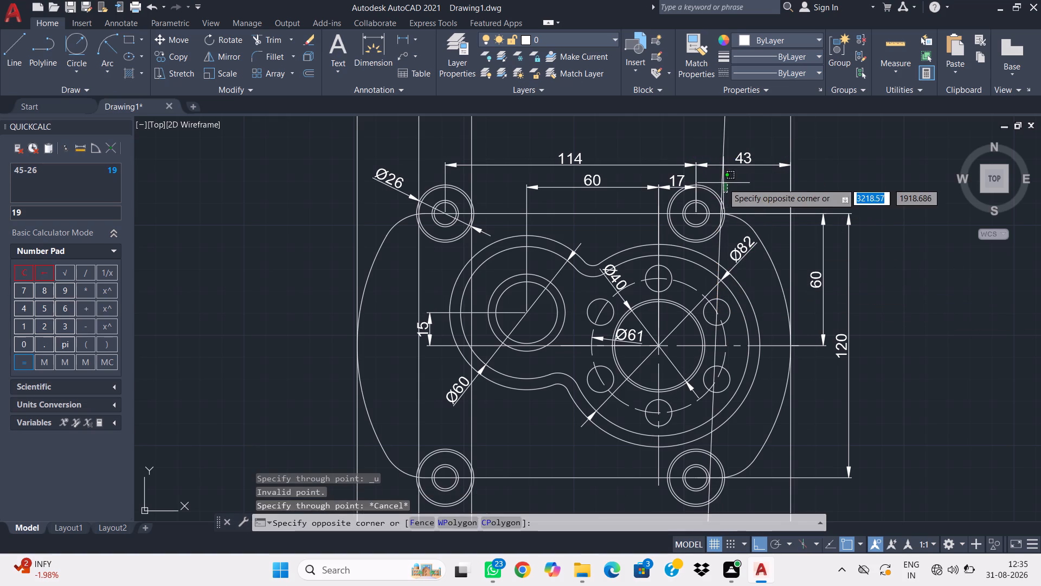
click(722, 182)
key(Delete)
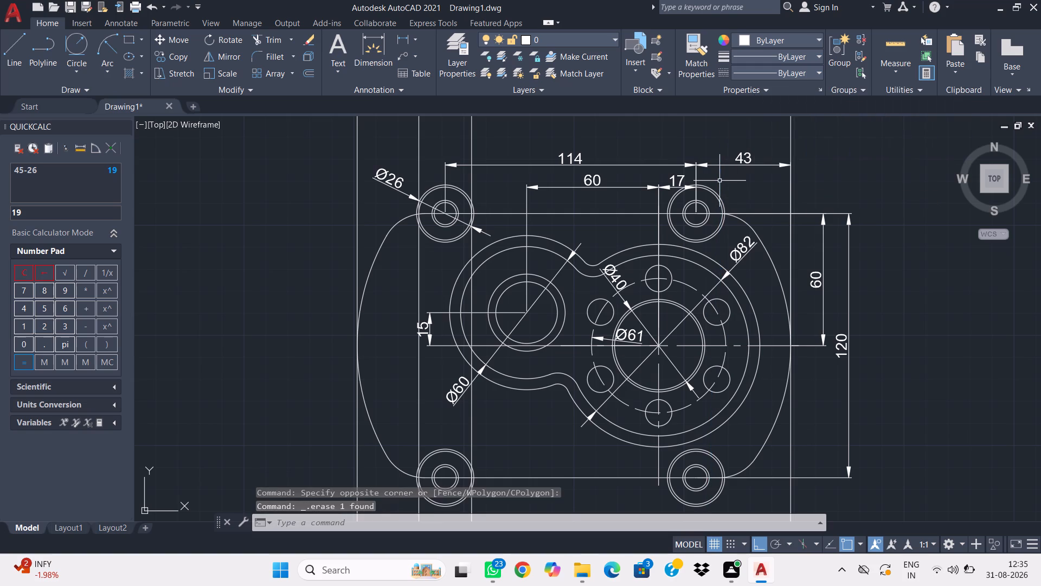
Draw a vertical construction line through the centre of the upper-right hole on the Ø61 bolt circle.
text(xl)
key(space)
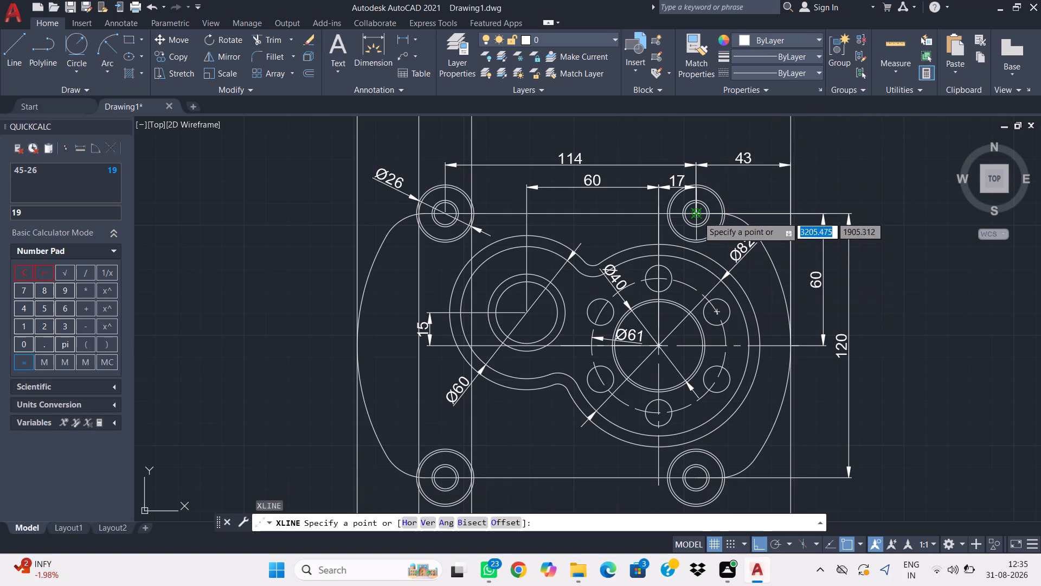
click(714, 311)
middle_drag(703, 183, 706, 277)
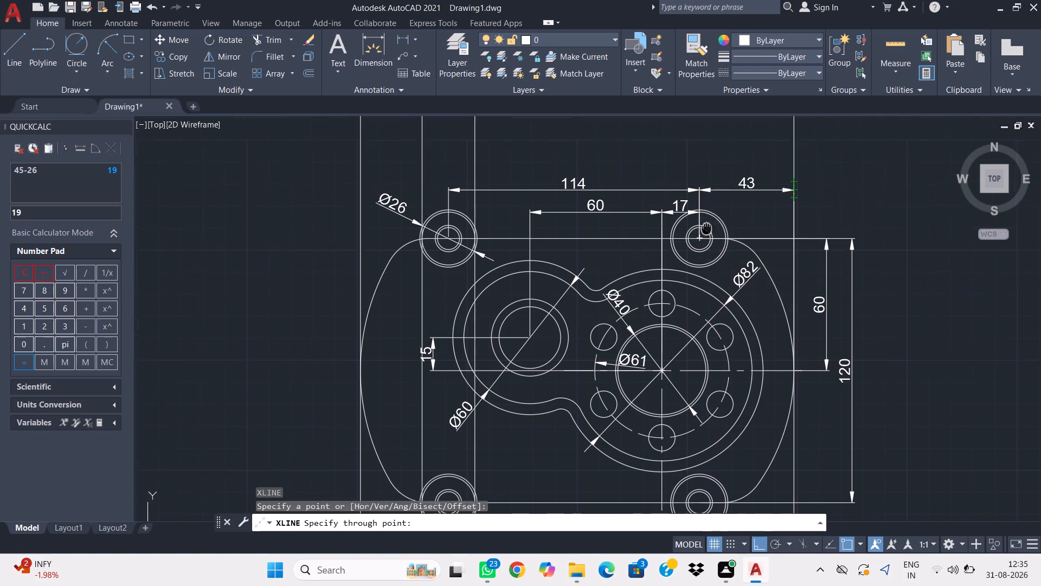
middle_drag(706, 277, 698, 361)
click(717, 257)
key(Escape)
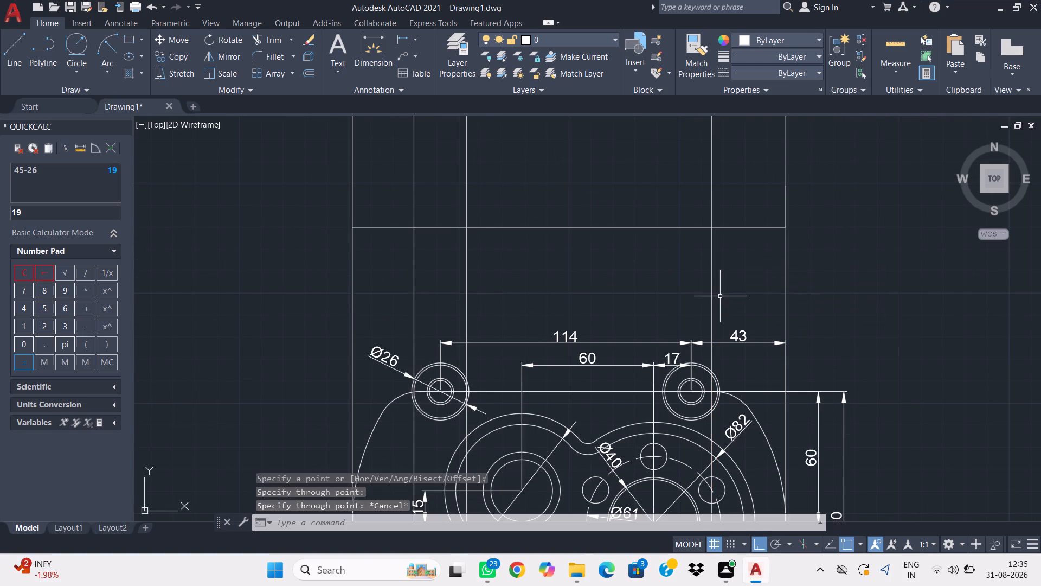
Draw a line 6 units left from the top of the 19-unit vertical line, continuing straight down to the long horizontal line.
text(l)
key(space)
middle_drag(792, 267, 782, 306)
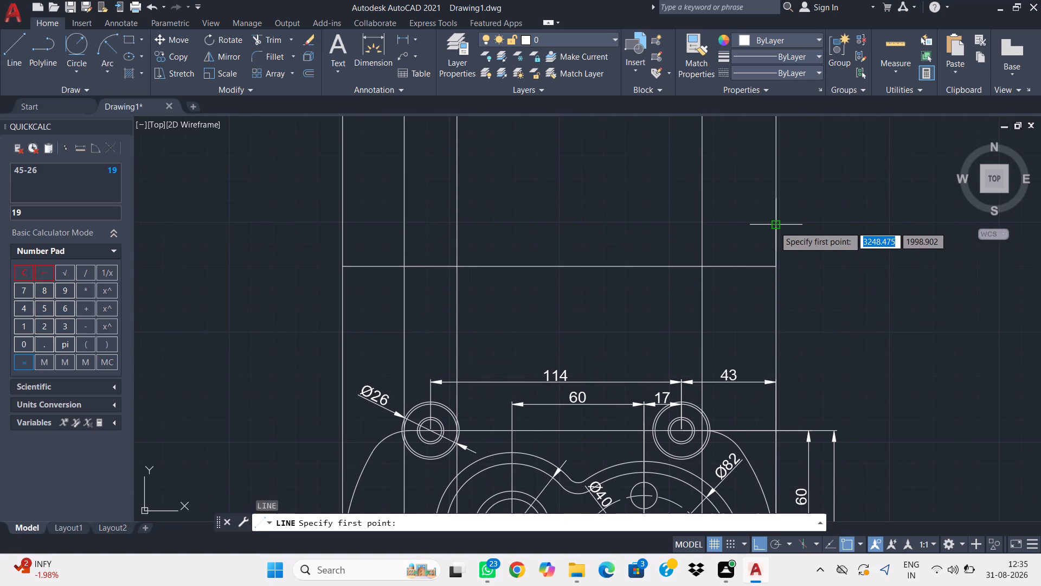
scroll(774, 226, up, 2)
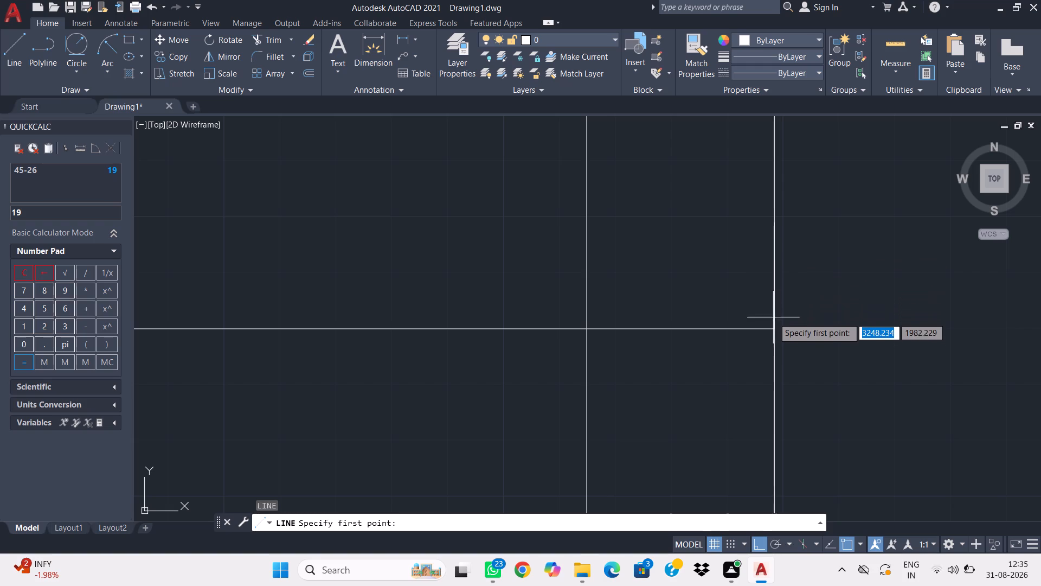
click(777, 223)
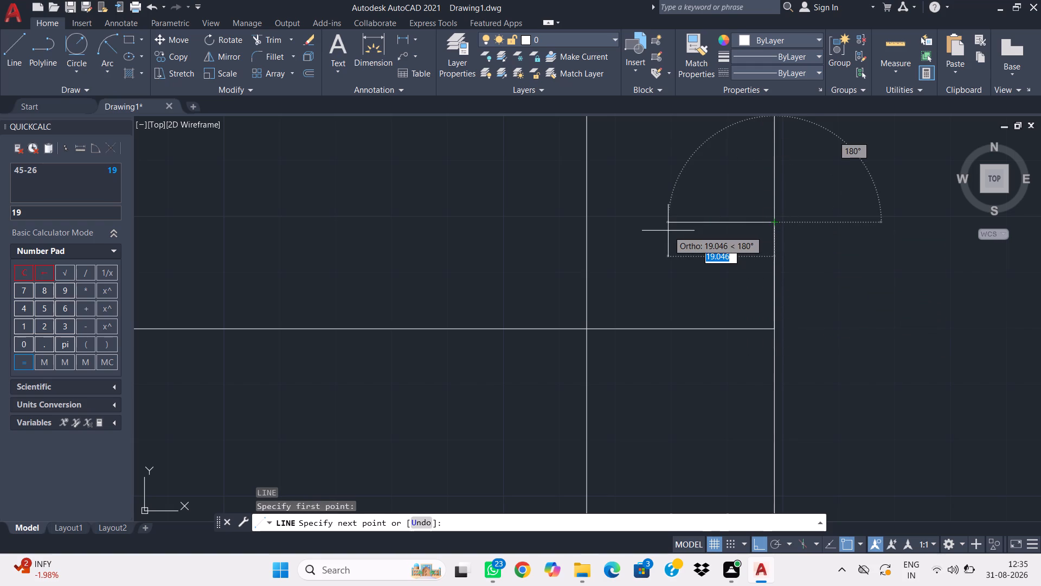
key(6)
key(Return)
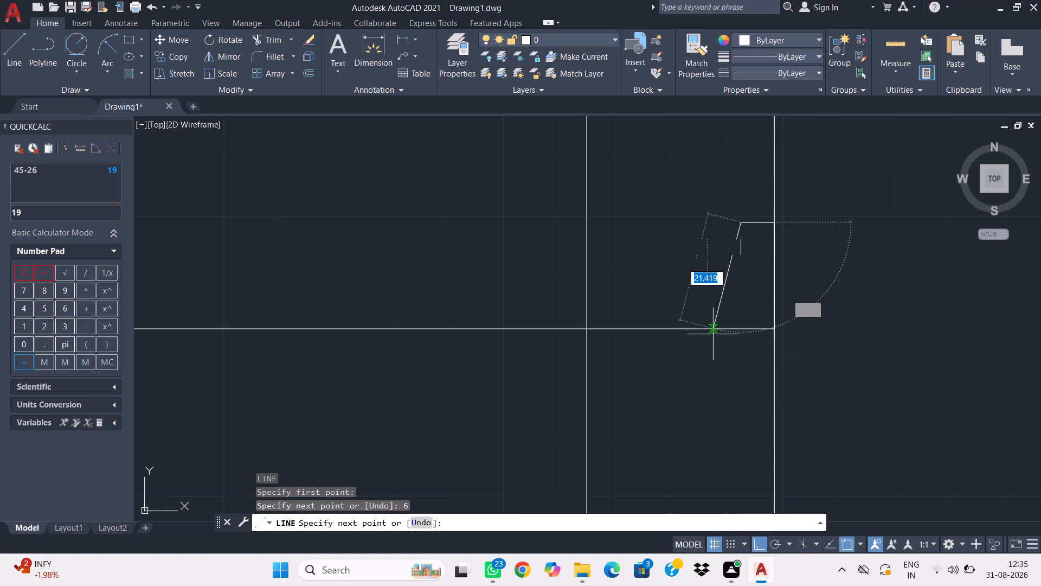
click(738, 328)
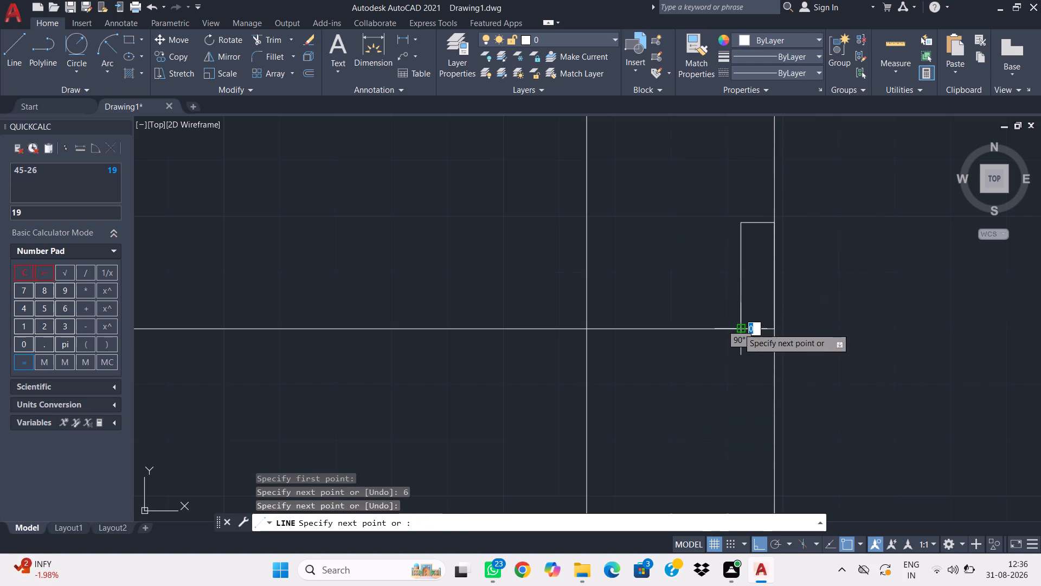
key(Escape)
Draw a horizontal line about 27.6 units left from the 6-unit line's left end to the bolt-circle hole's vertical construction line.
key(space)
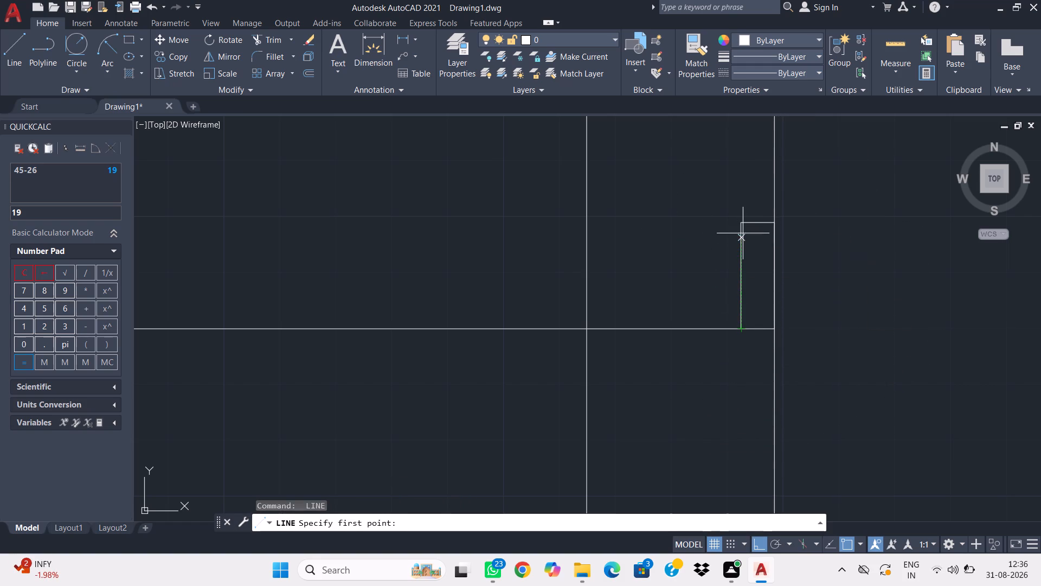
click(741, 225)
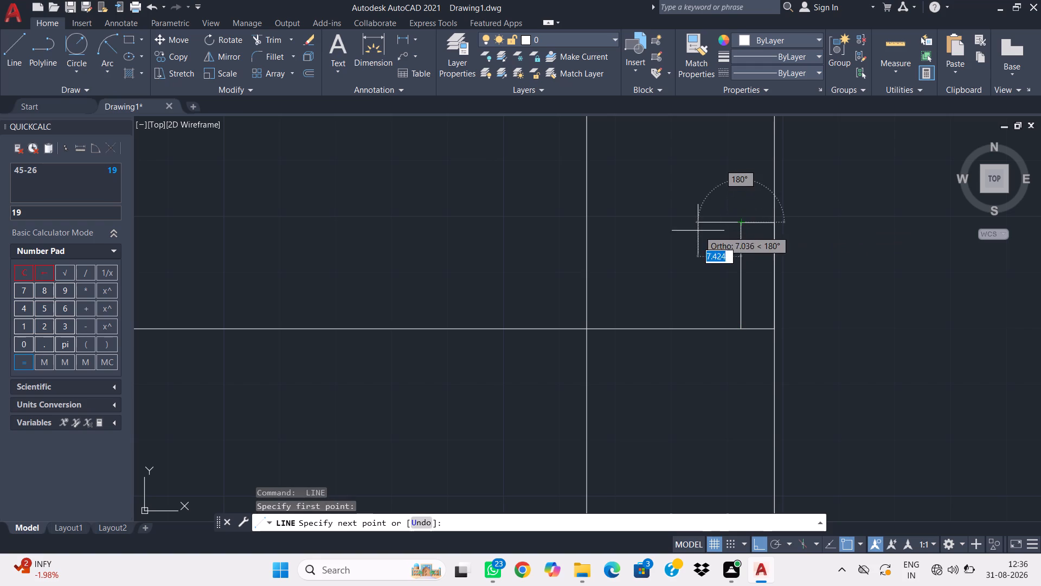
click(586, 225)
key(Escape)
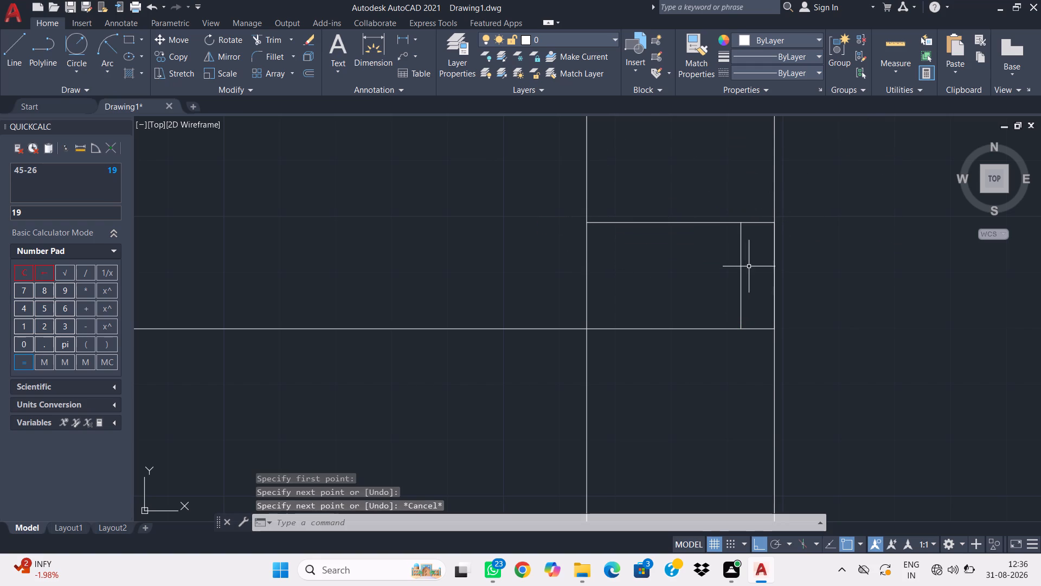
middle_drag(749, 266, 712, 275)
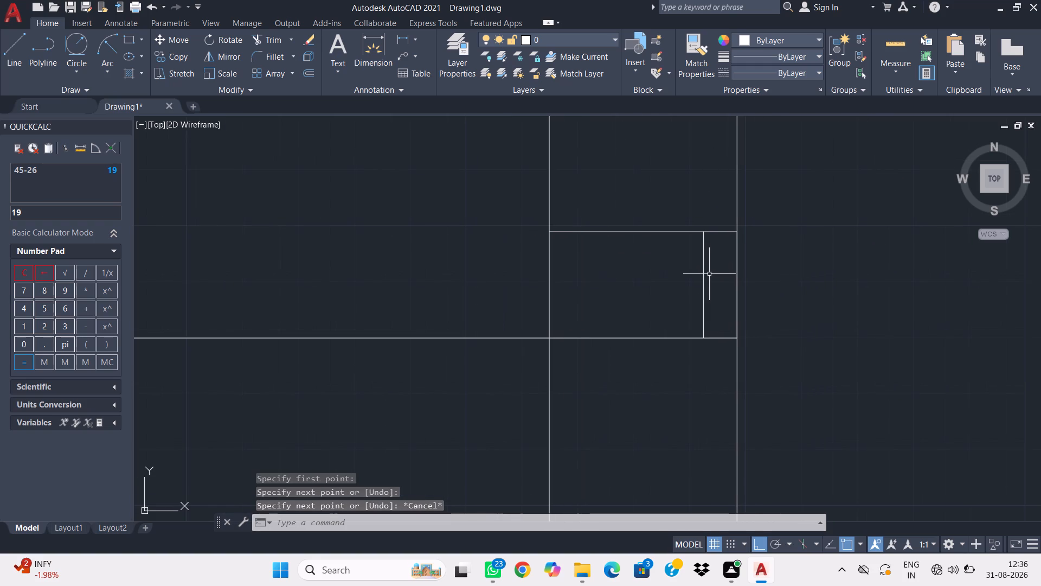
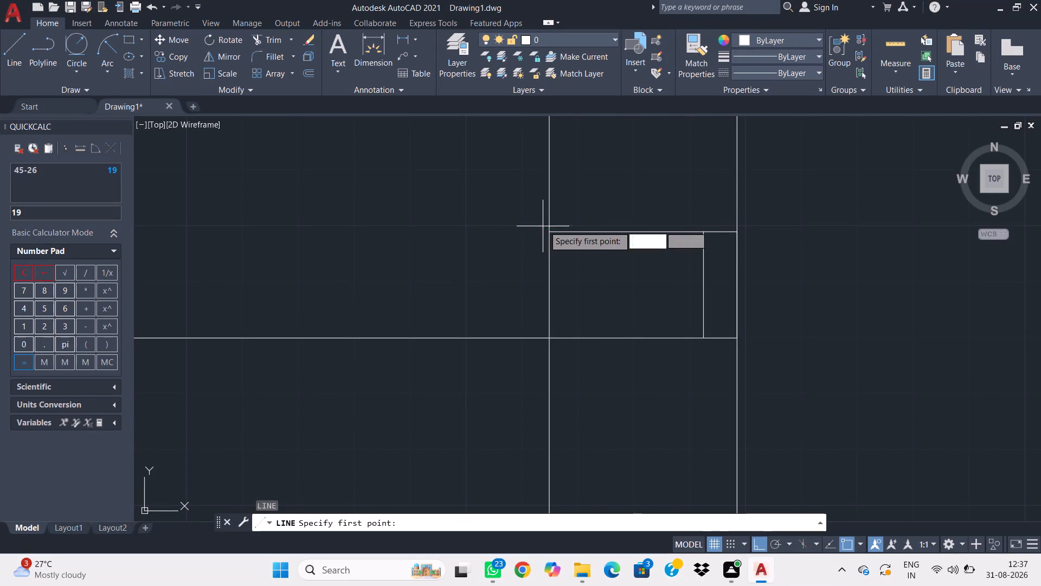
Draw a vertical construction line from the right quadrant of the Ø82 circle up through the view above.
key(Escape)
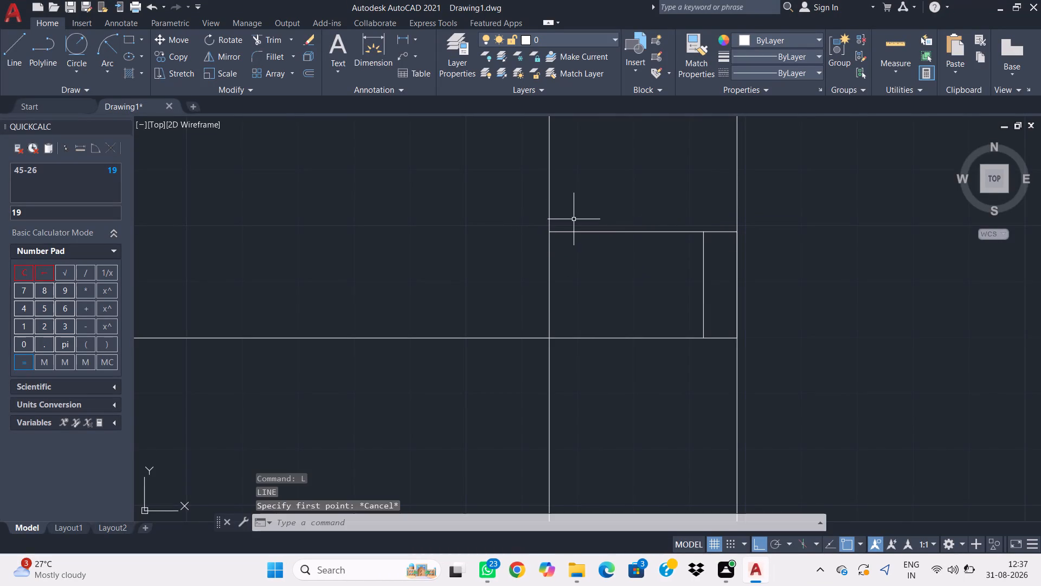
text(xl)
key(space)
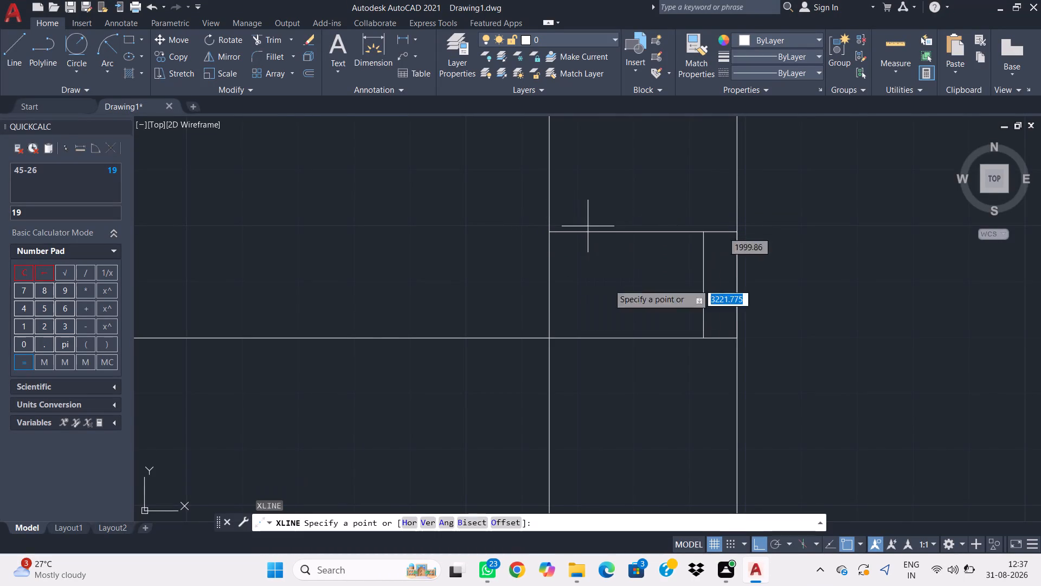
middle_drag(616, 366, 808, 97)
scroll(765, 183, down, 1)
middle_drag(739, 364, 739, 361)
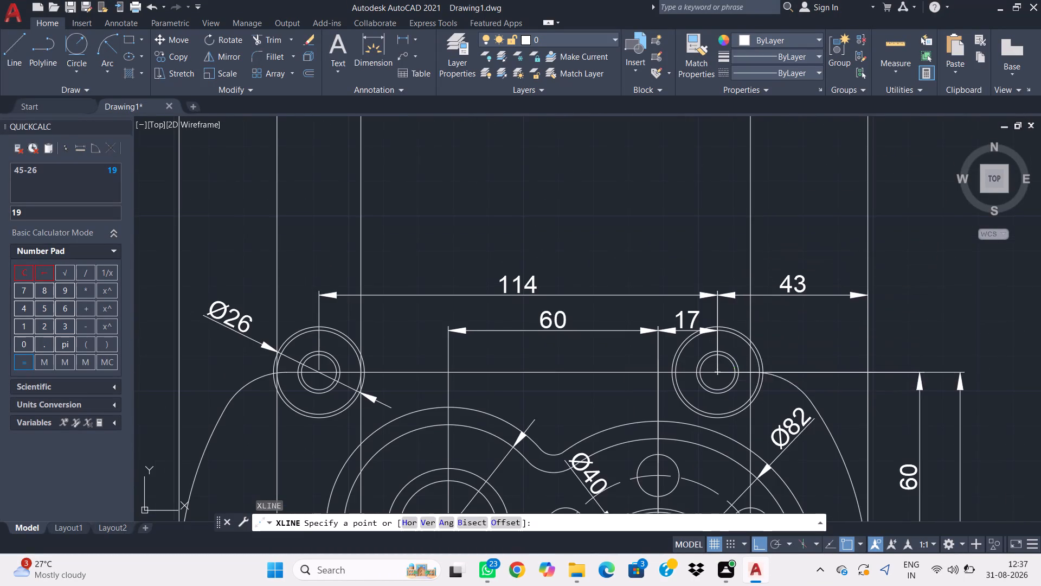
middle_drag(739, 361, 696, 276)
scroll(695, 276, up, 1)
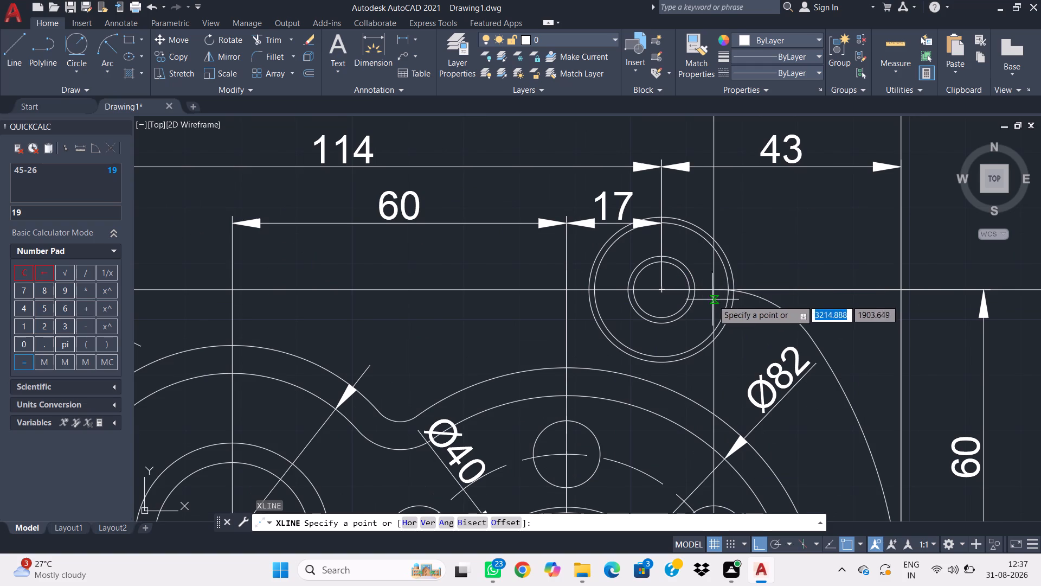
scroll(777, 230, down, 1)
middle_drag(777, 228, 640, 373)
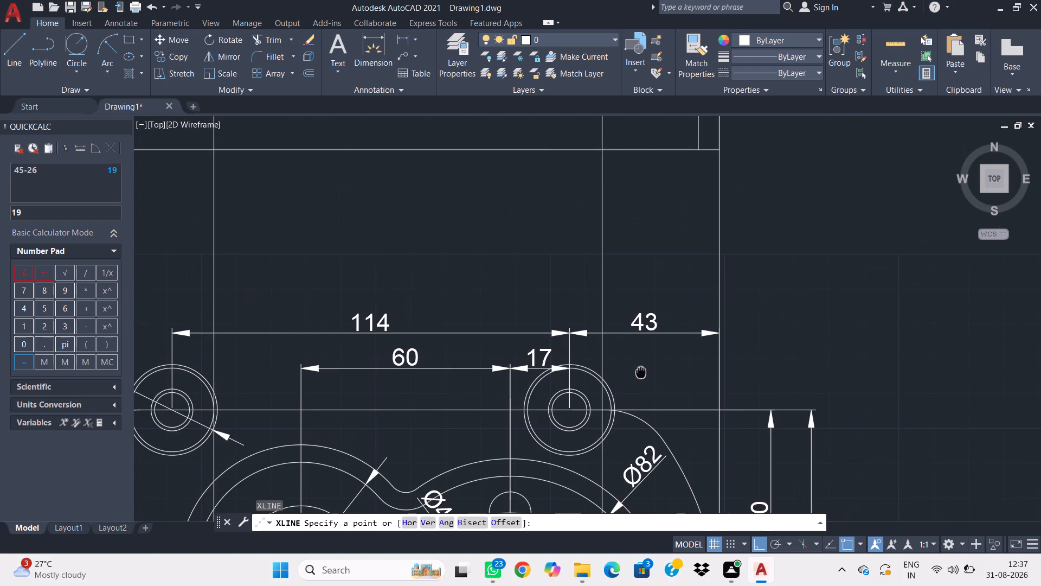
middle_drag(640, 373, 640, 374)
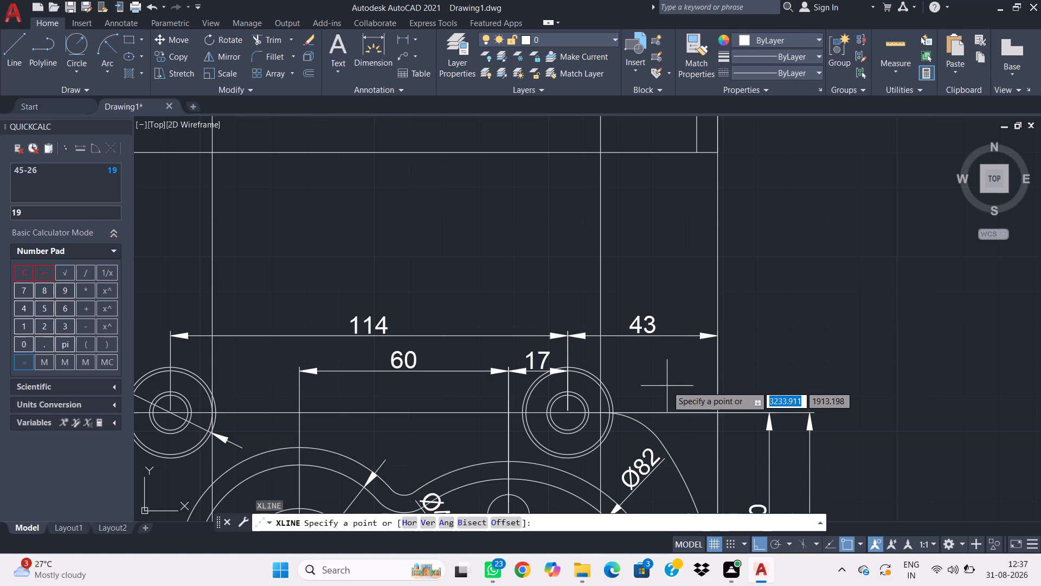
scroll(665, 390, down, 1)
middle_drag(649, 430, 665, 297)
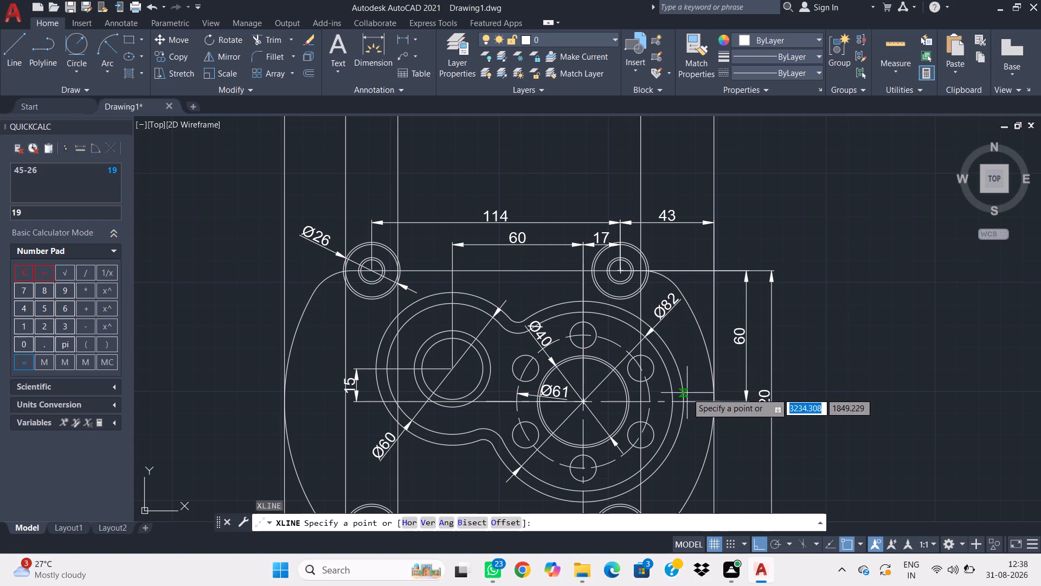
click(674, 402)
middle_drag(679, 234, 671, 354)
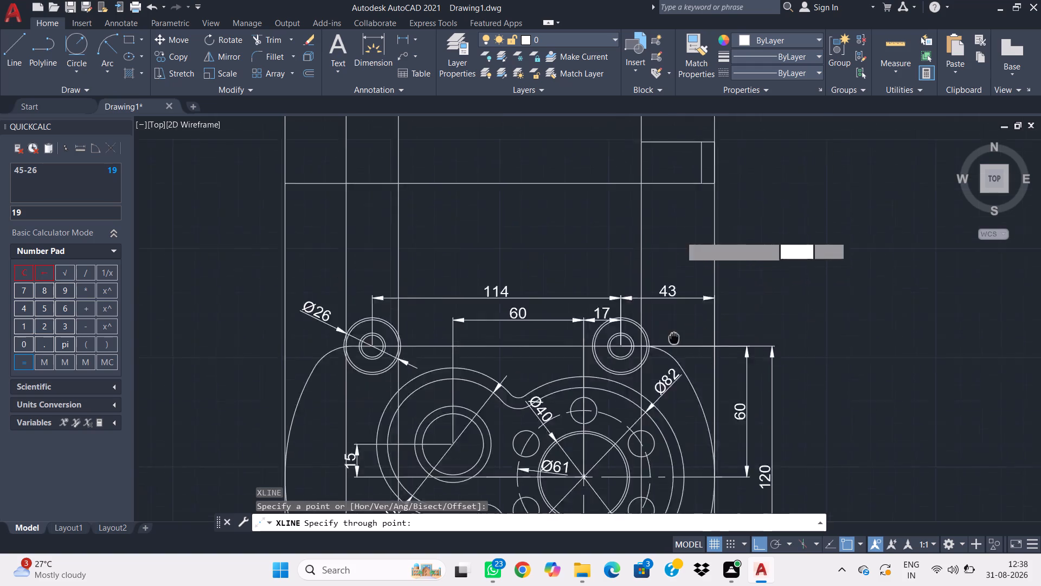
middle_drag(671, 354, 664, 388)
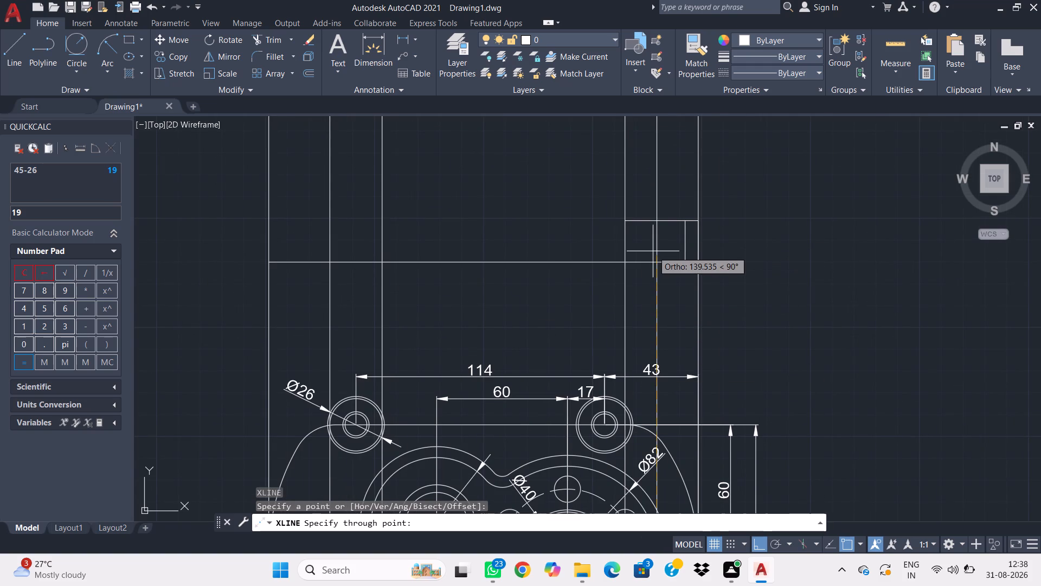
click(653, 251)
key(Escape)
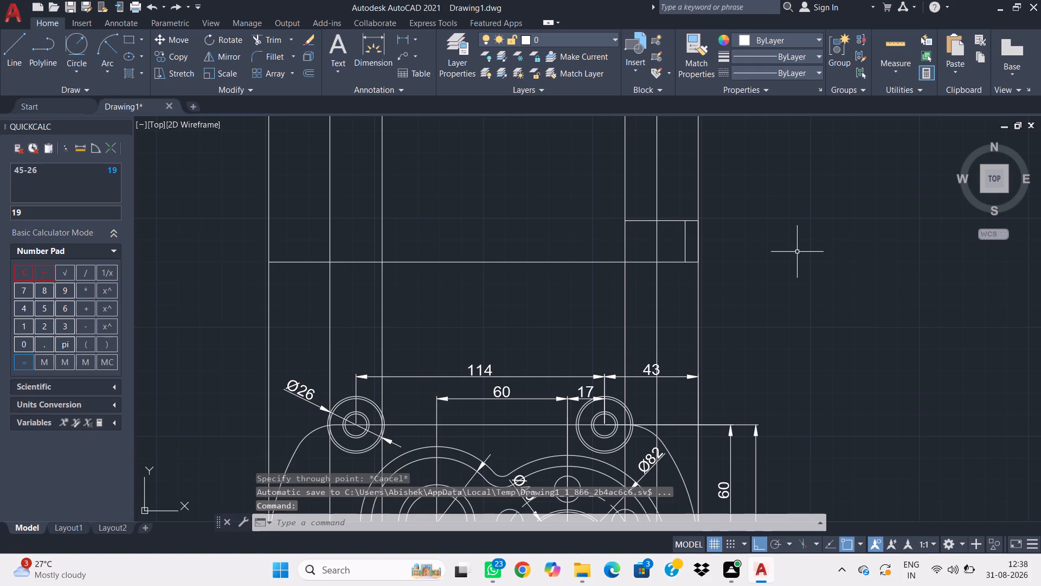
From the small rectangle's upper right corner, draw a line 26 upward, continuing horizontally left past both nearby vertical construction lines.
text(l)
key(space)
middle_drag(761, 184, 732, 243)
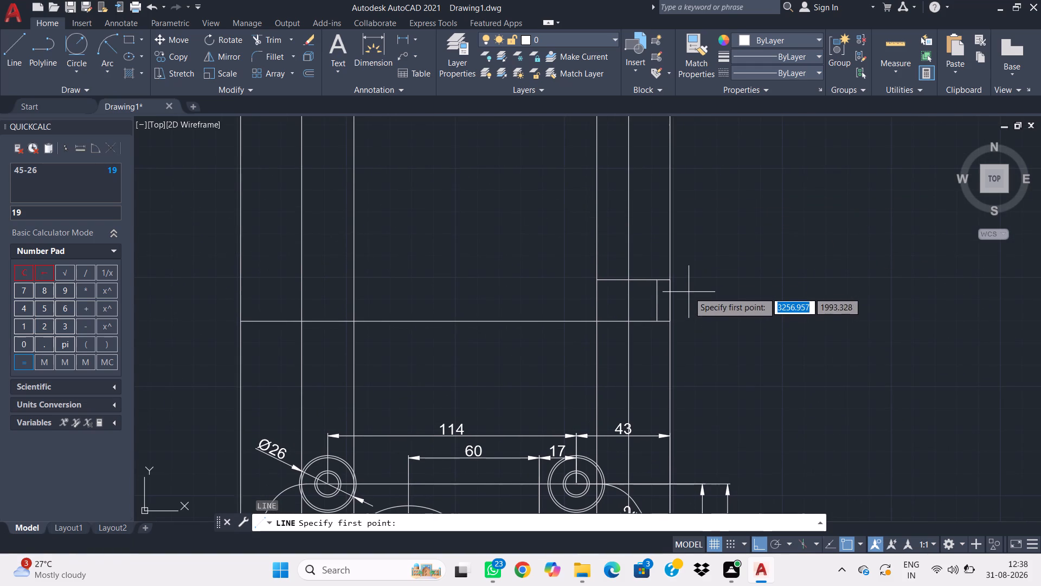
key(Escape)
text(l)
key(space)
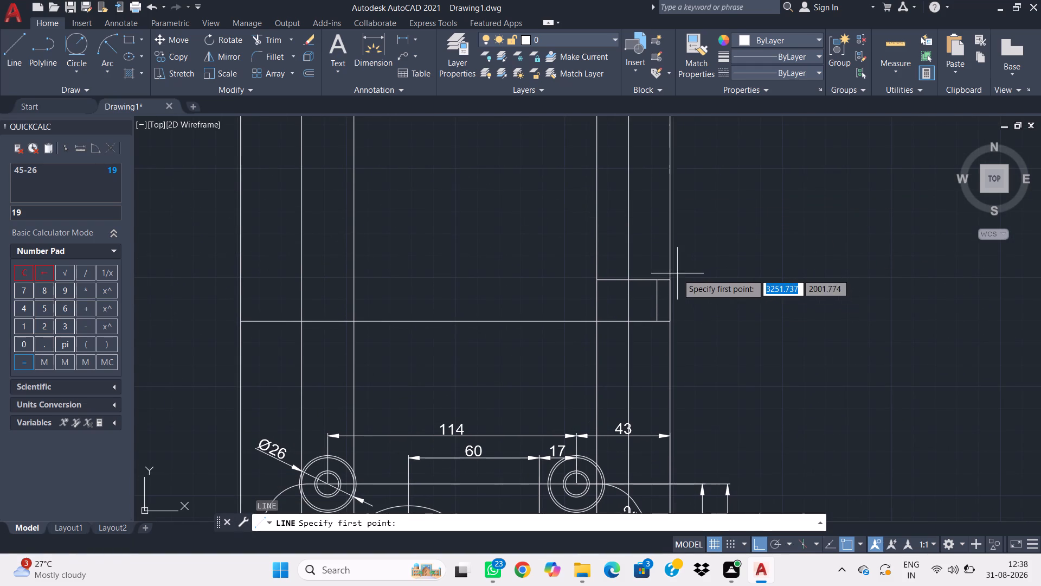
click(671, 278)
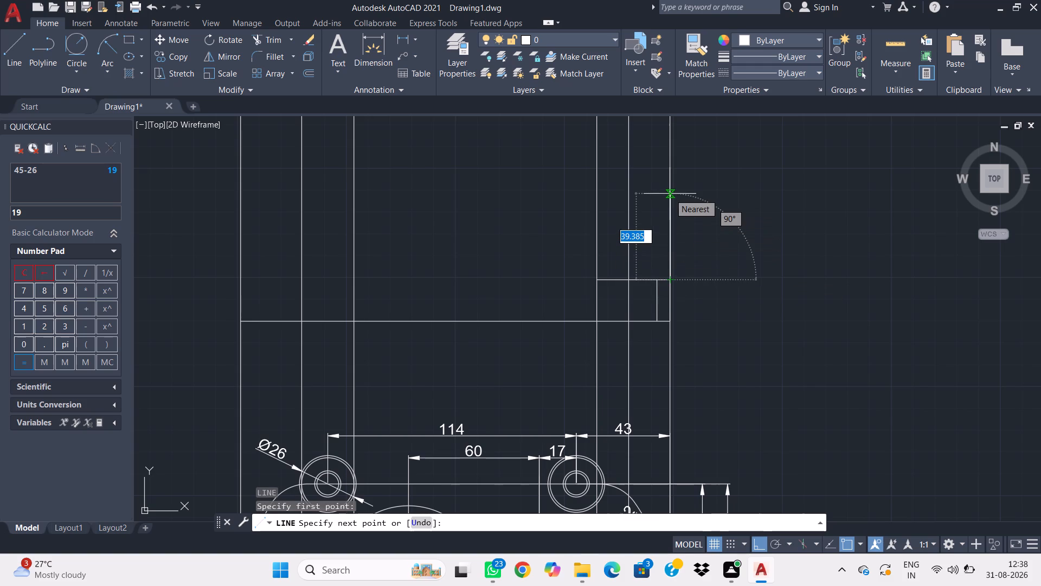
text(26)
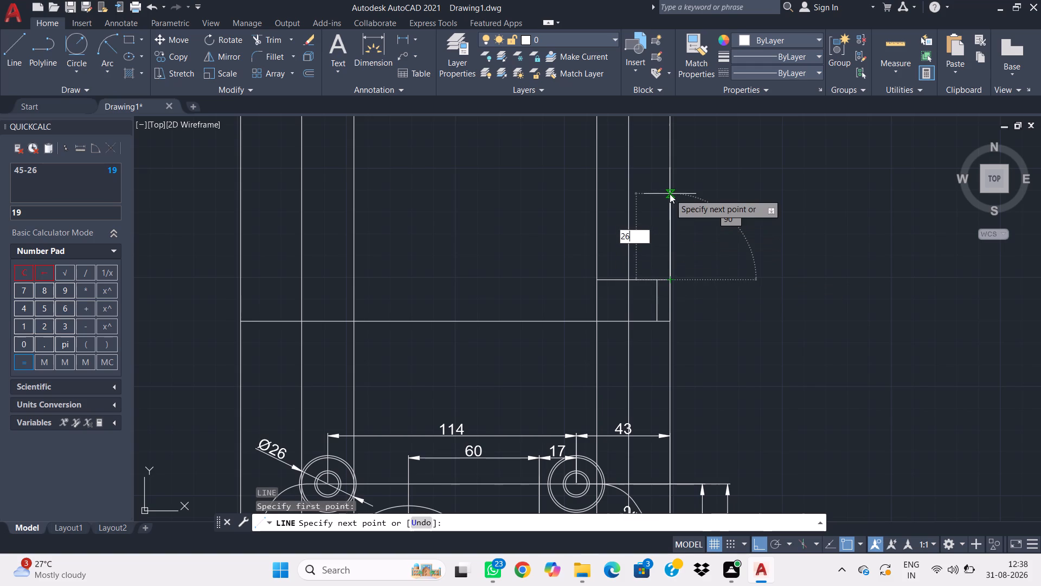
key(Return)
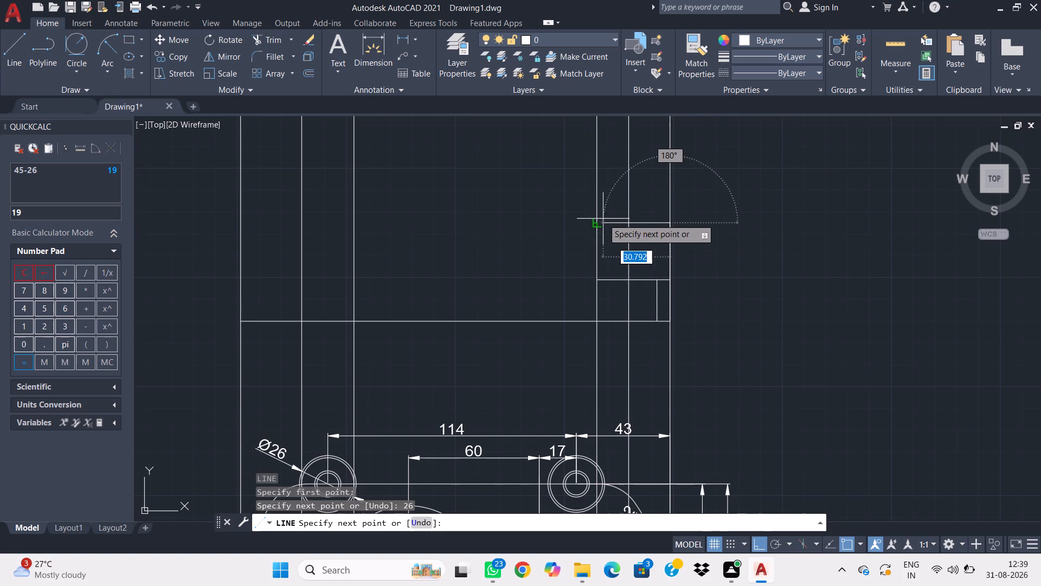
click(631, 224)
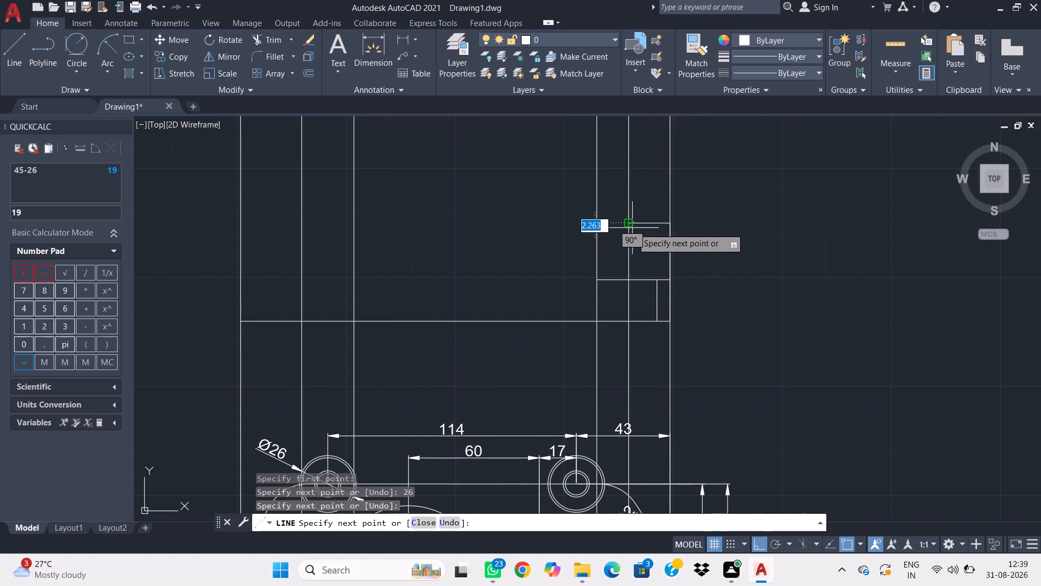
click(522, 212)
key(Escape)
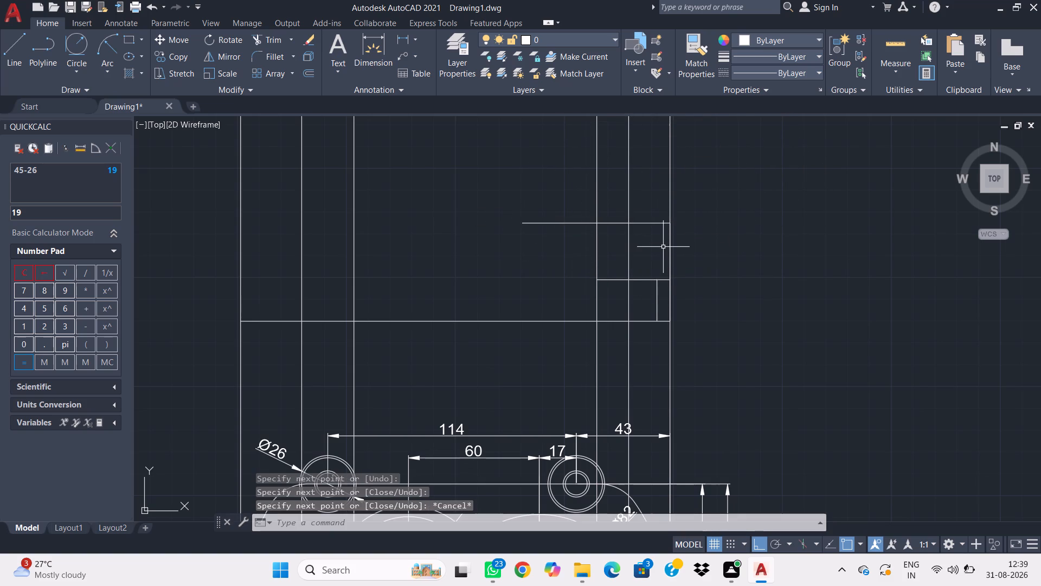
Trim the new horizontal line right of the Ø82 construction line, and the outer vertical lines above the small rectangle's corner.
text(tr)
key(space)
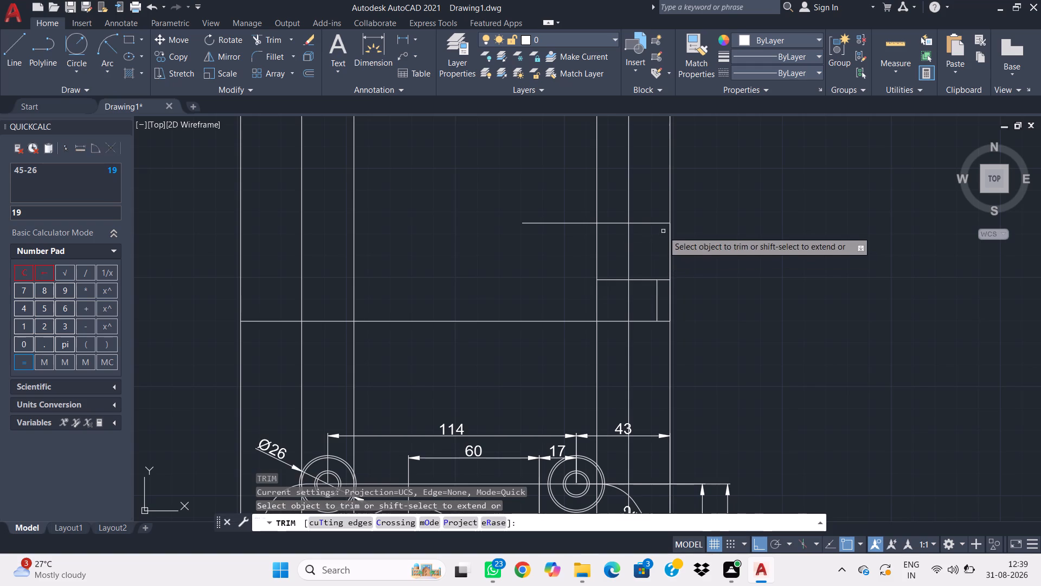
drag(659, 237, 661, 206)
drag(679, 253, 664, 240)
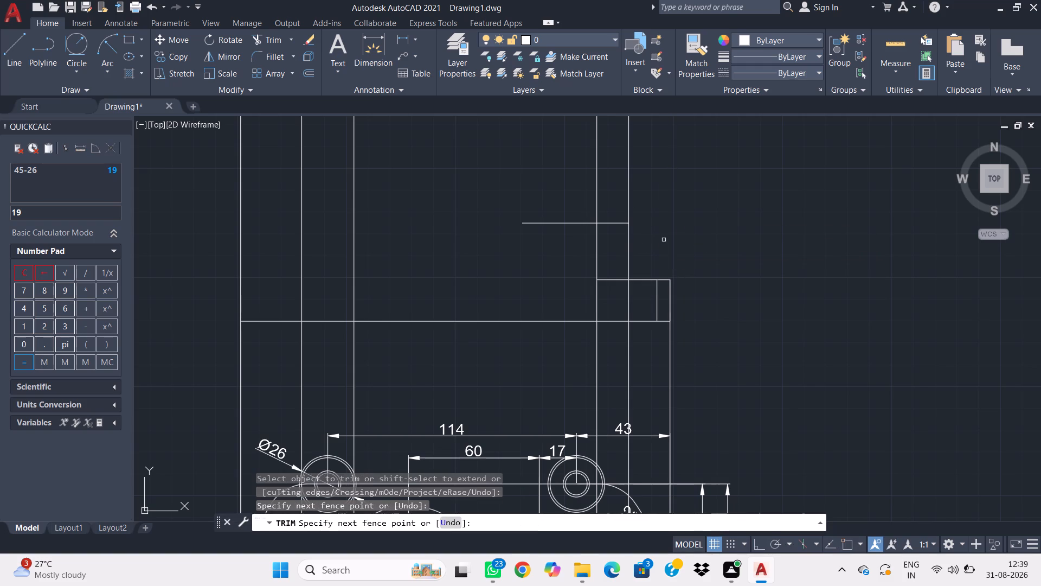
click(672, 286)
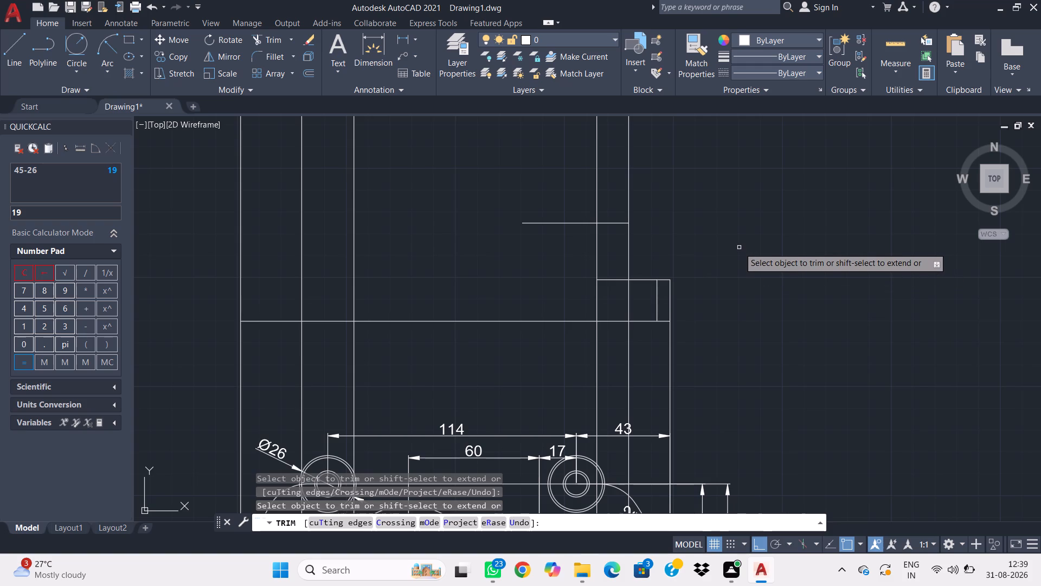
key(Escape)
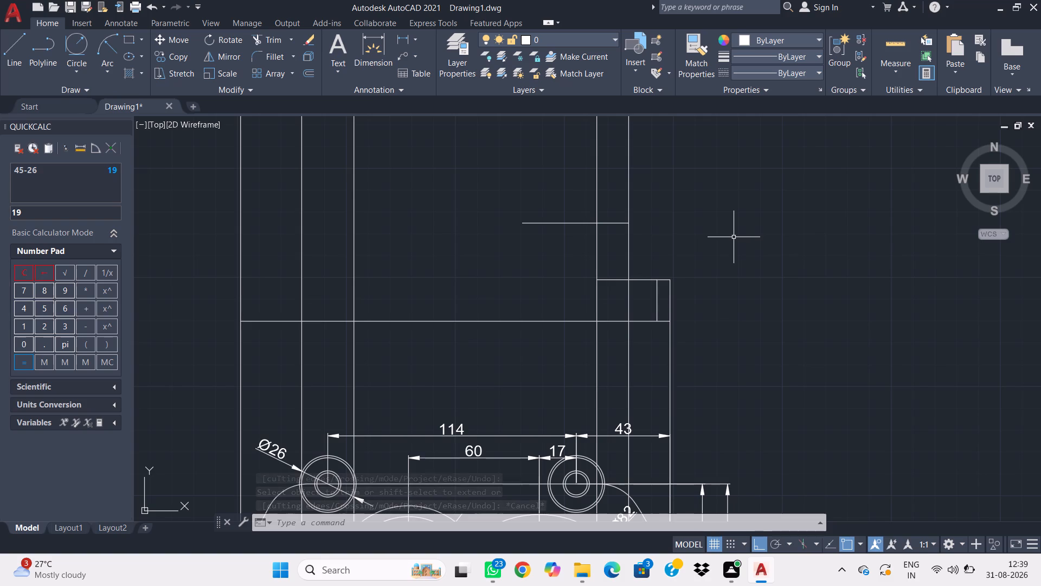
Draw a line 6 upward from the small rectangle's upper right corner, then left to meet the Ø82 construction line perpendicularly.
text(l)
key(space)
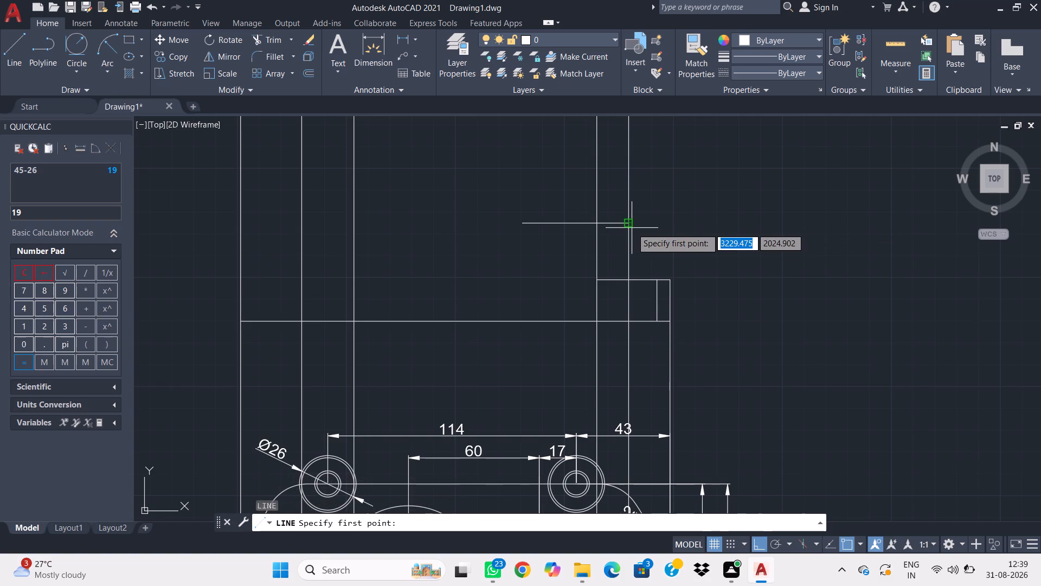
click(670, 281)
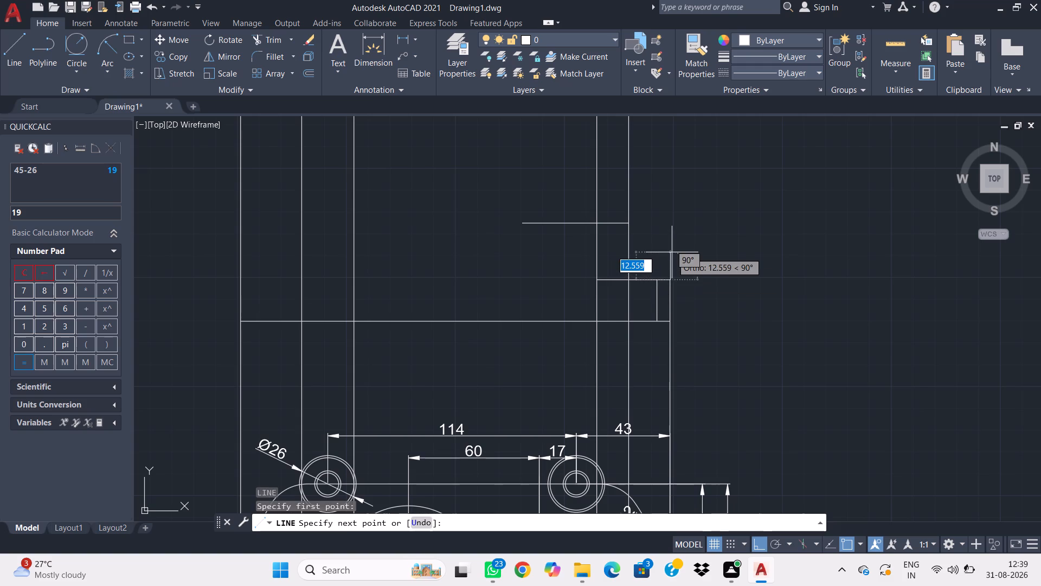
key(6)
key(Return)
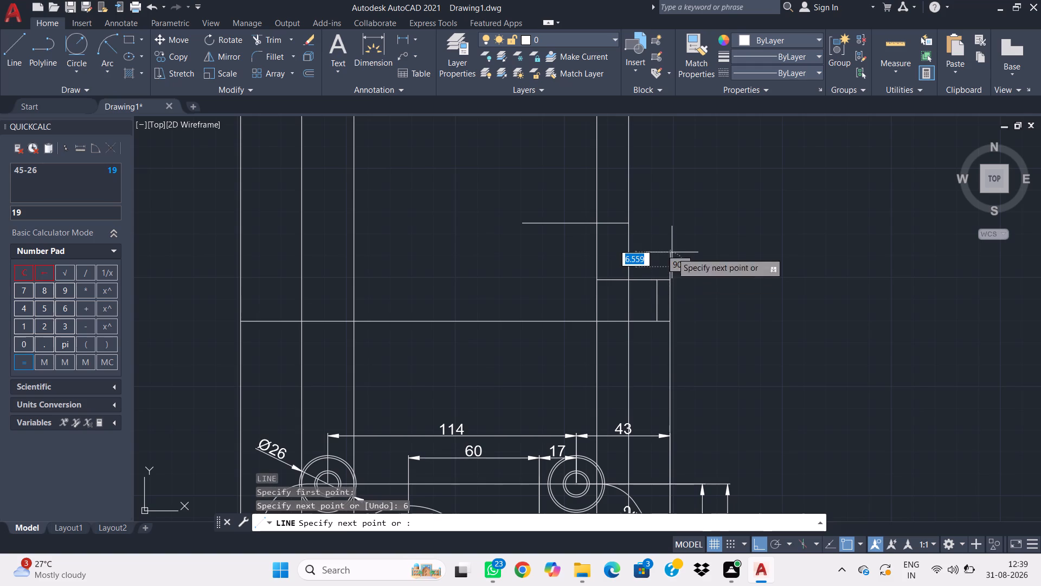
click(629, 269)
key(Escape)
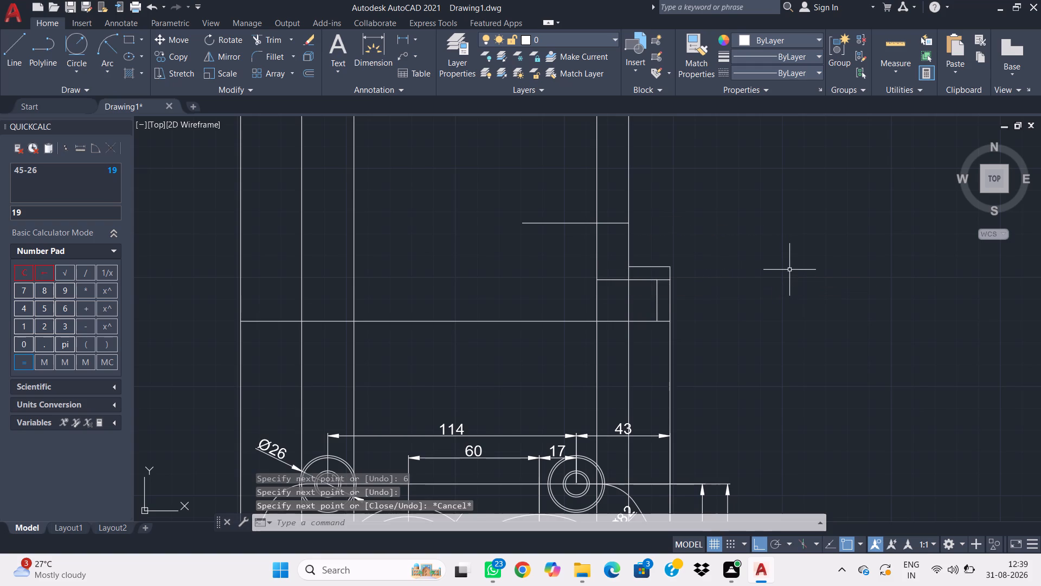
Trim the rectangle's short top-edge overhang and the Ø82 construction line above the rectangle, including between the two upper horizontals.
text(tr)
key(space)
click(663, 281)
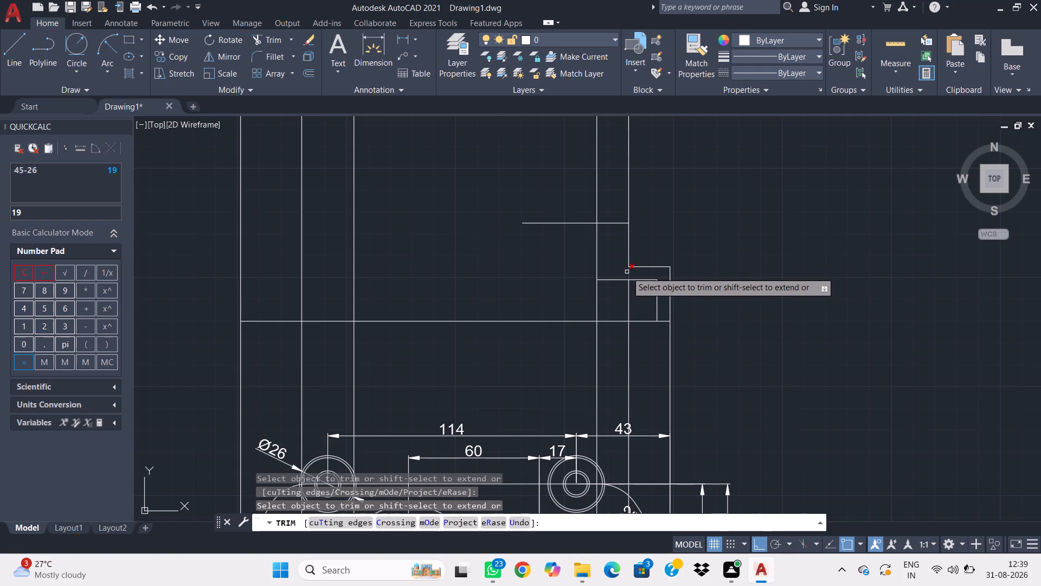
click(627, 272)
click(627, 205)
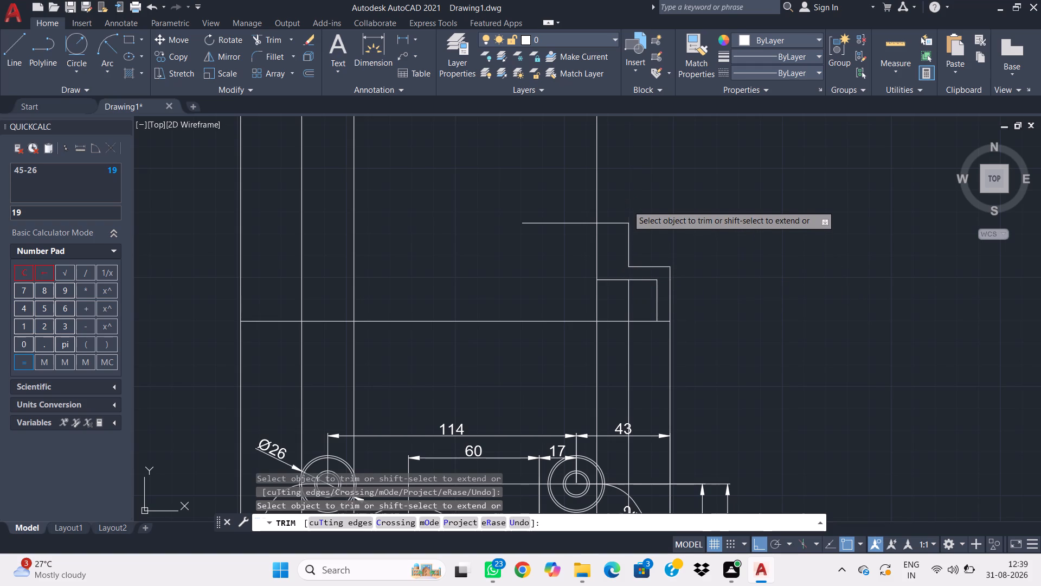
click(631, 234)
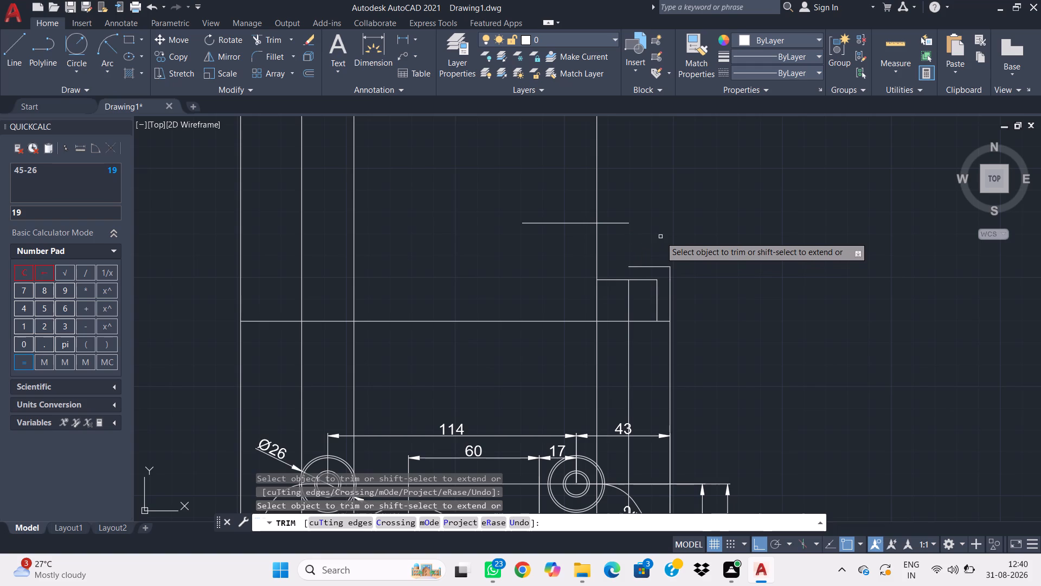
key(Escape)
Draw a vertical line joining the left end of the flange's top edge to the right end of the upper horizontal line.
text(l)
key(space)
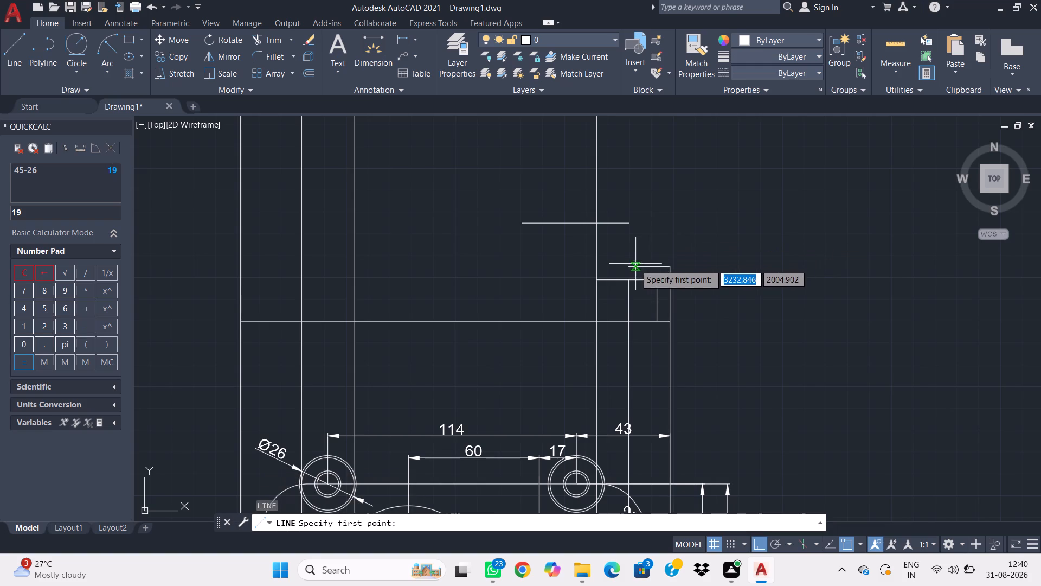
click(631, 266)
click(630, 226)
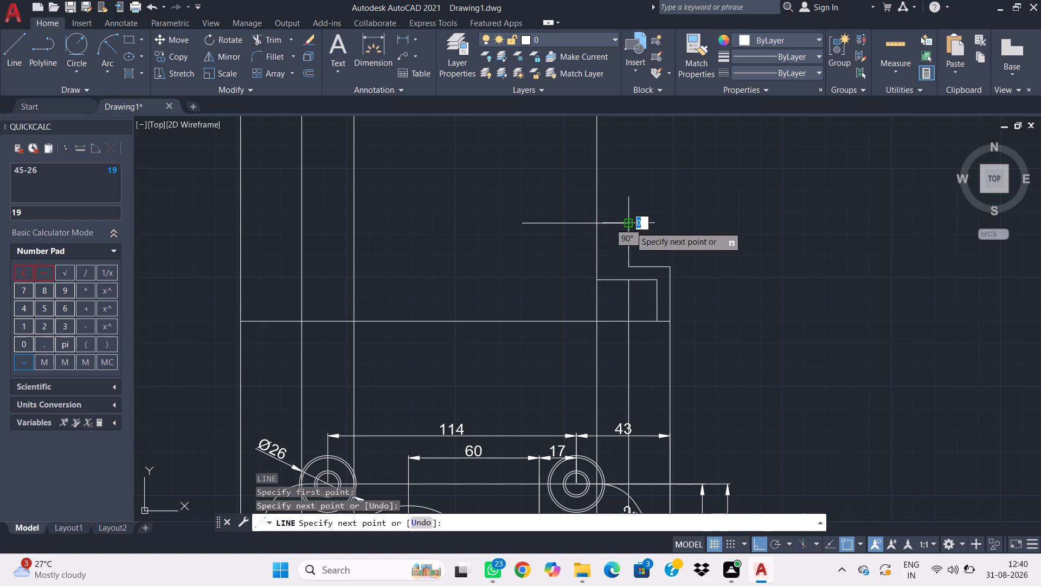
key(Escape)
Delete the leftover Ø82 construction line running down through the small rectangle.
click(635, 303)
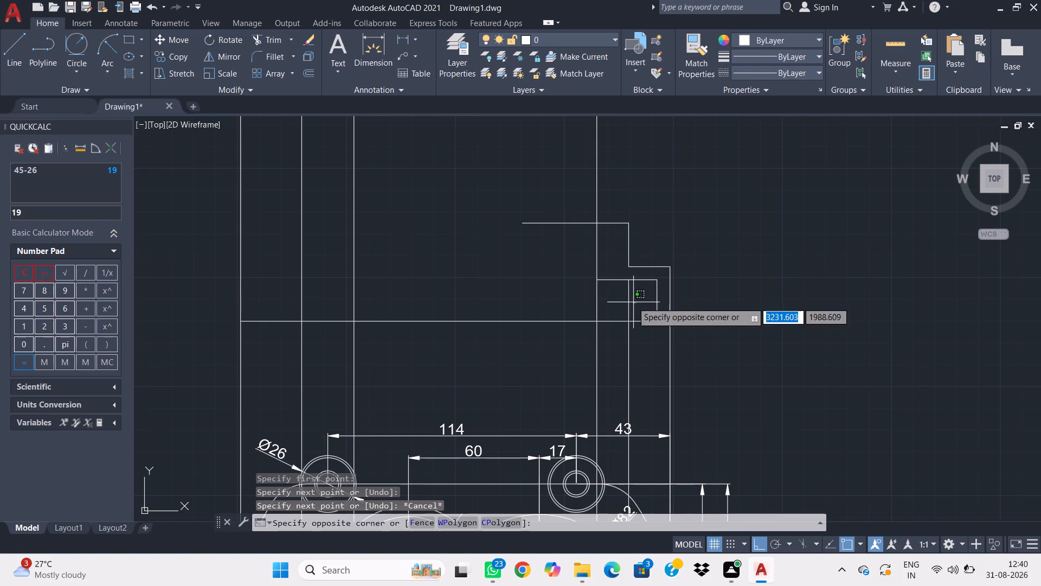
click(618, 300)
key(Delete)
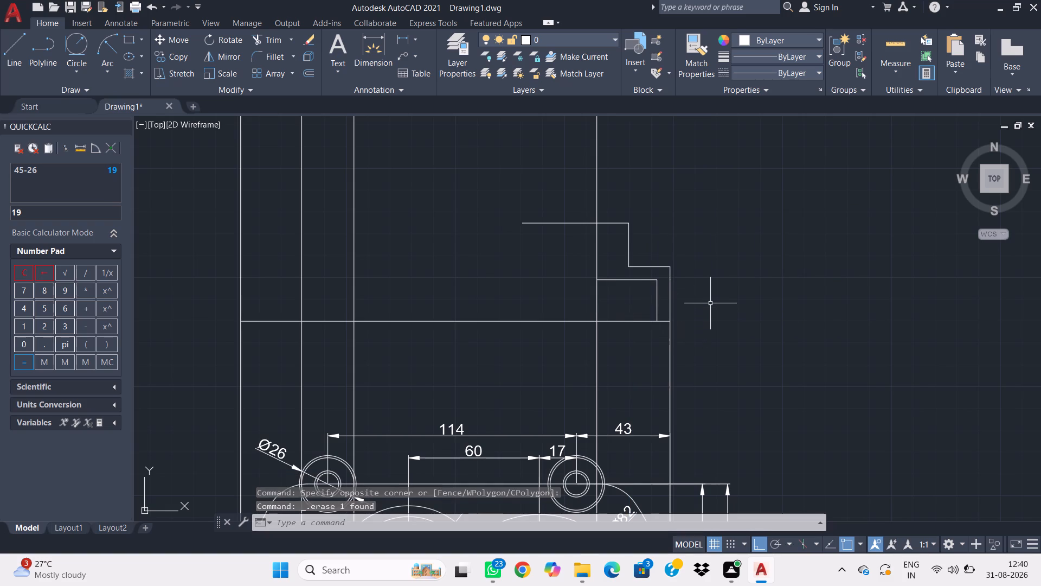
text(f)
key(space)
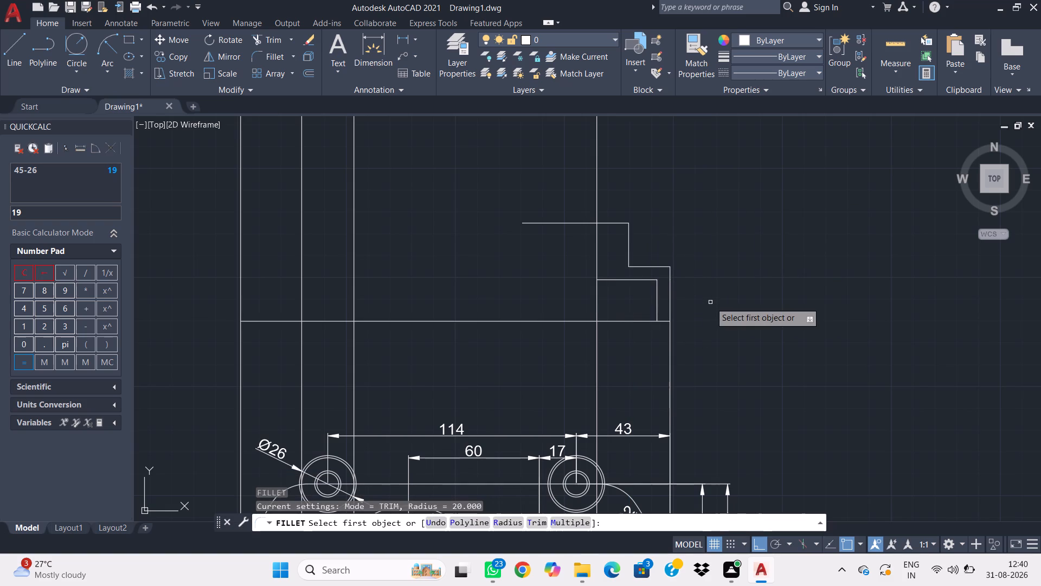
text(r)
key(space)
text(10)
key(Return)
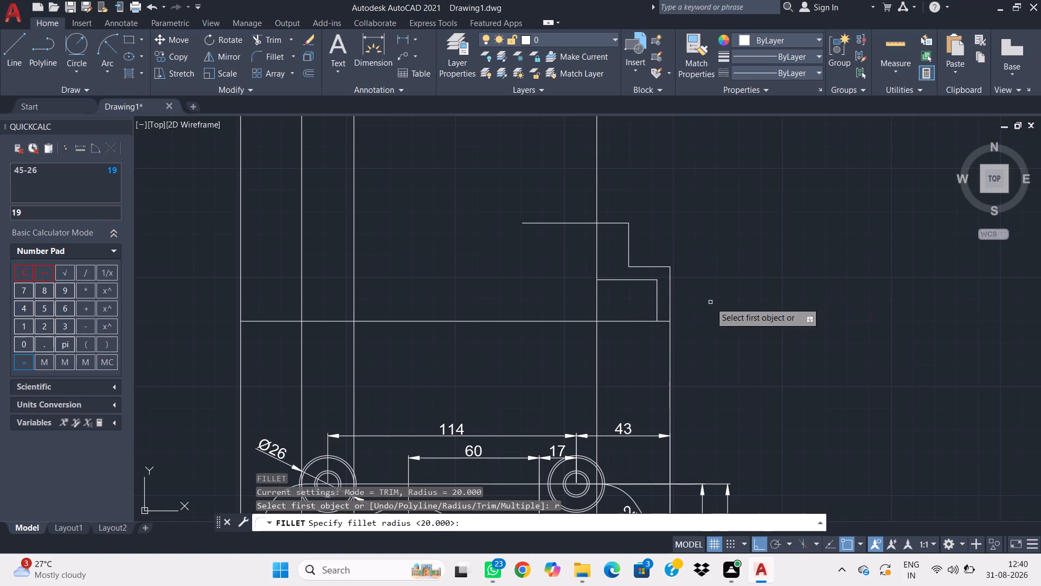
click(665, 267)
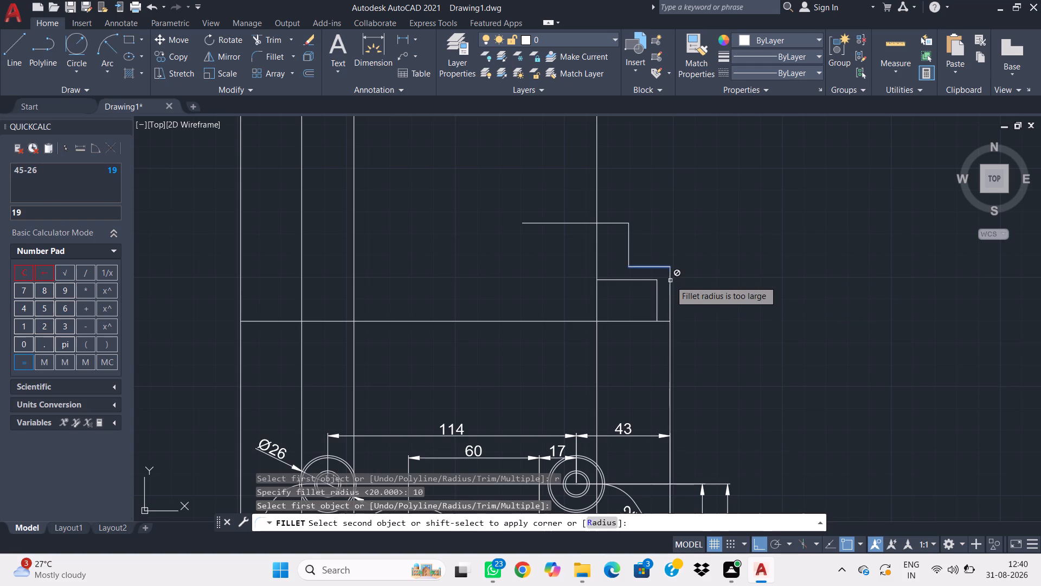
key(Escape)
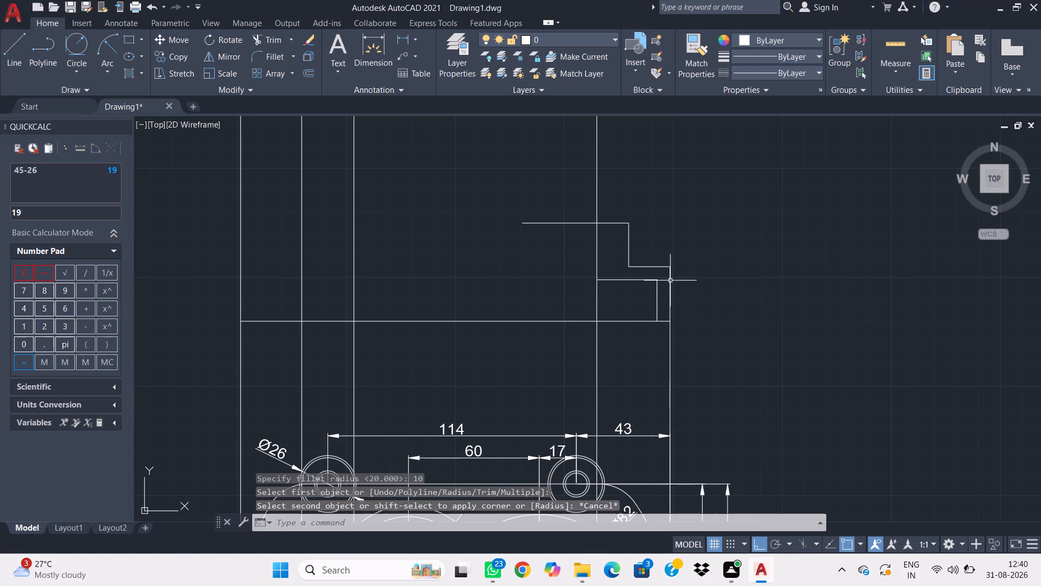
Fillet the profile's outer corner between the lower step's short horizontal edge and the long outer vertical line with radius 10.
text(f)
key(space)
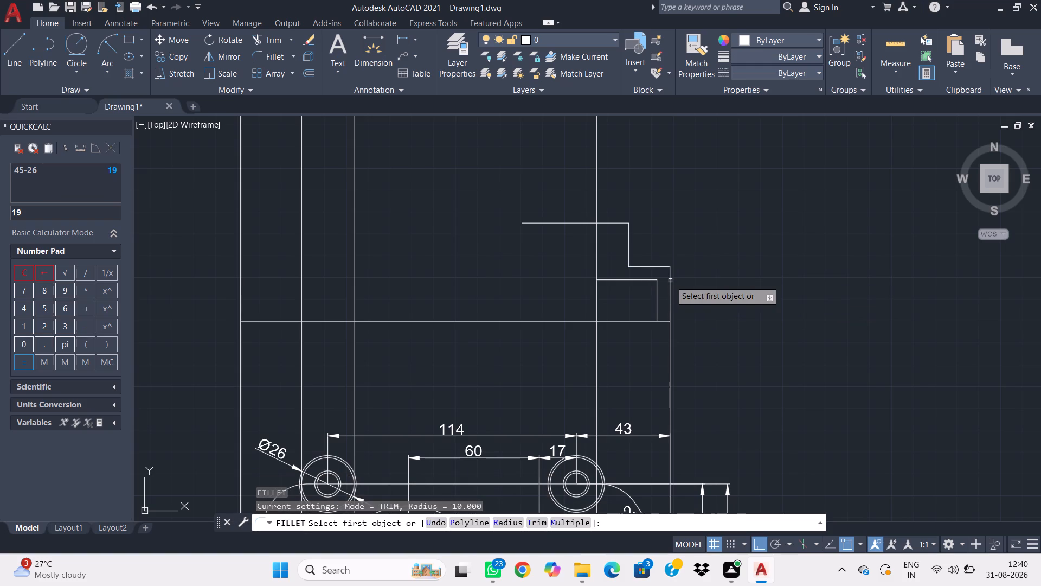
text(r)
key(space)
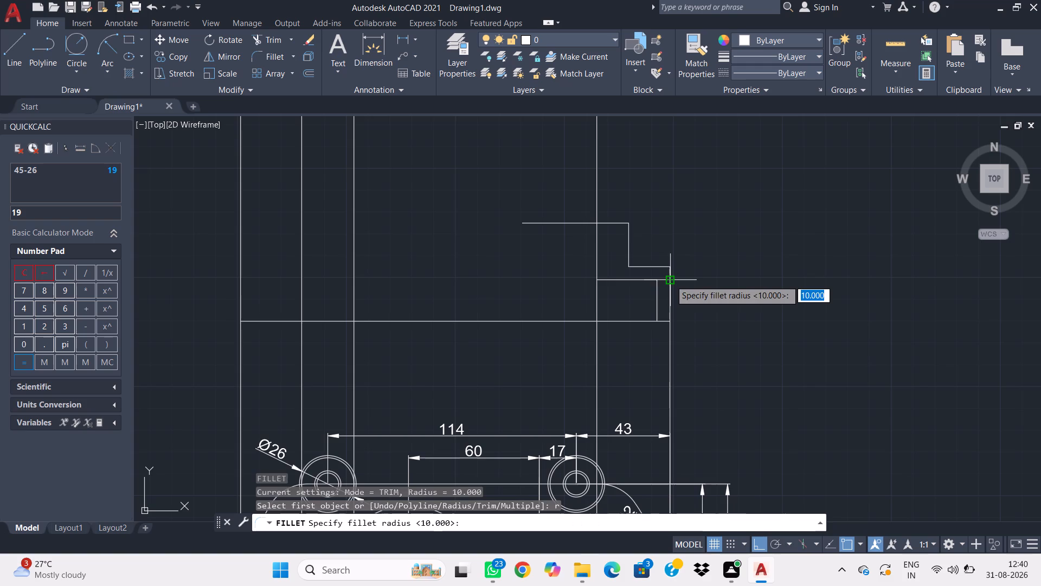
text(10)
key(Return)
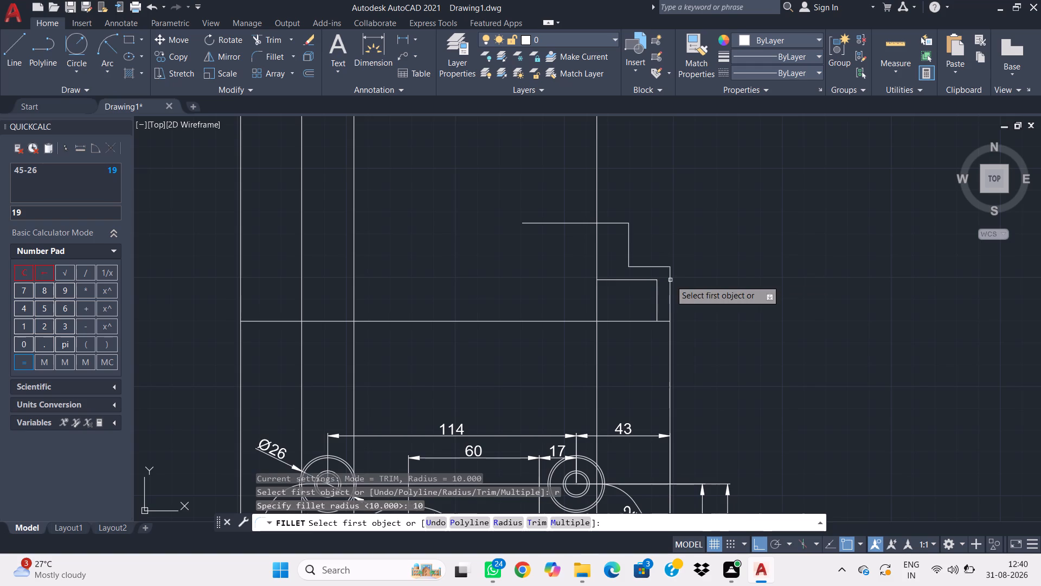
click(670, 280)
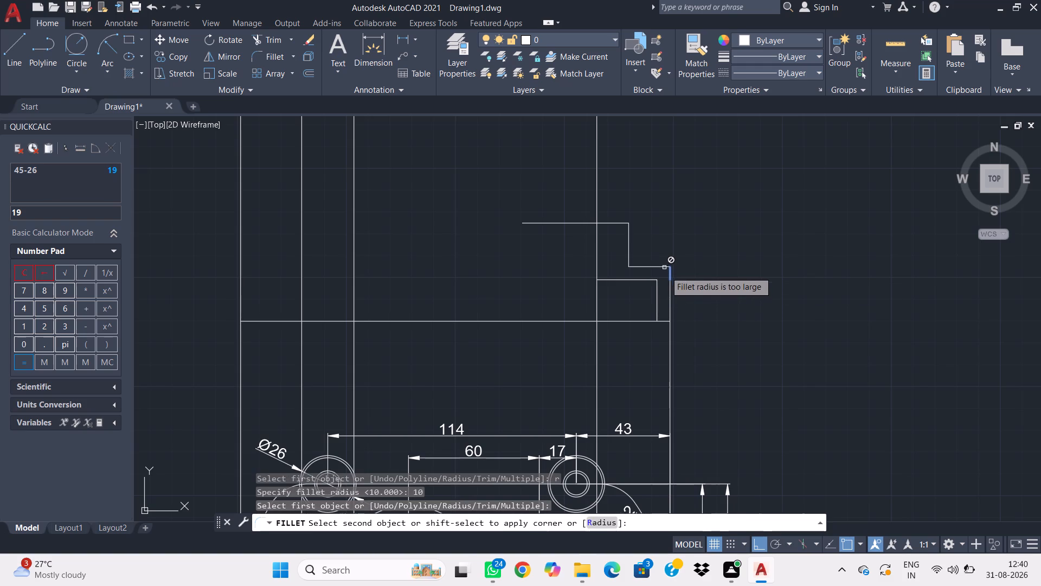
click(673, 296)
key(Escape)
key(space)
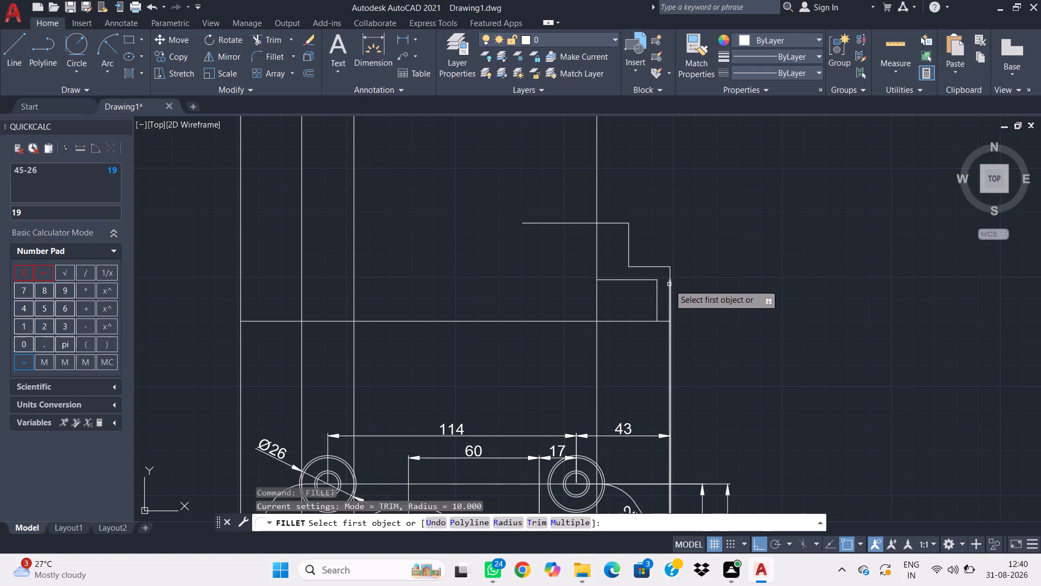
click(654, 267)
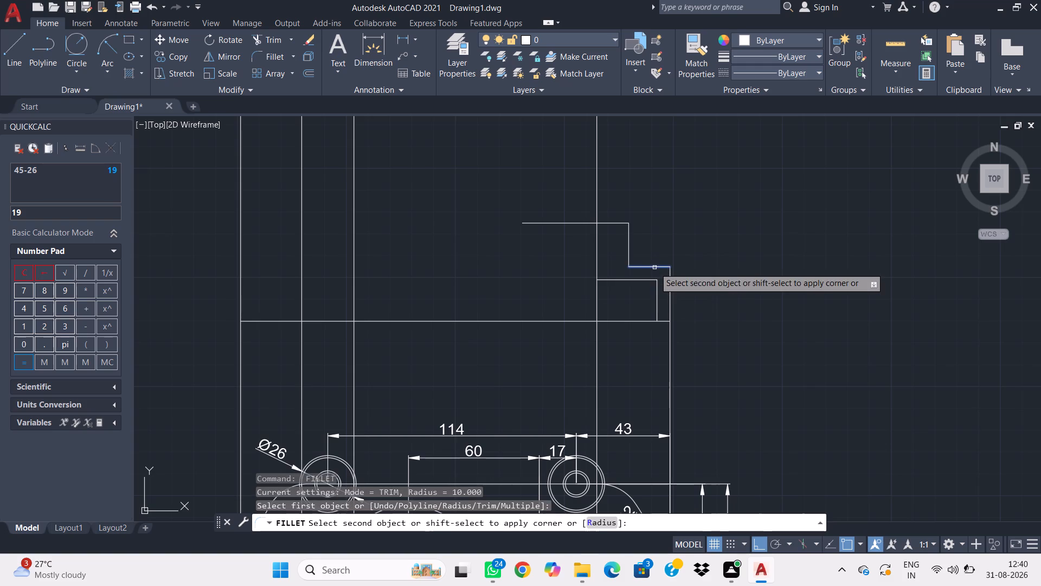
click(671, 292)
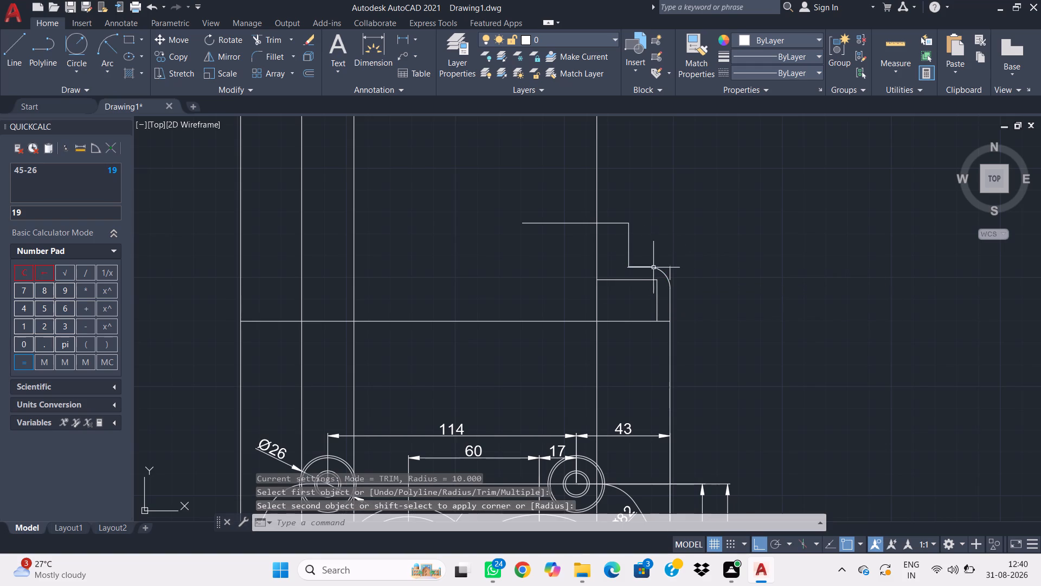
Delete the leftover short vertical line sticking up outside the radius 10 corner arc.
click(682, 281)
click(669, 257)
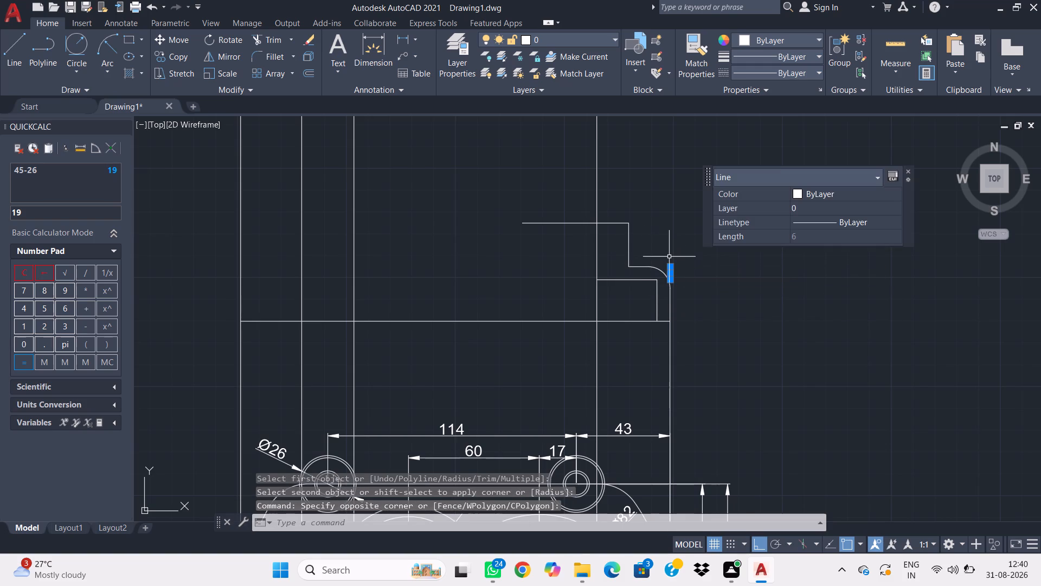
key(Delete)
key(space)
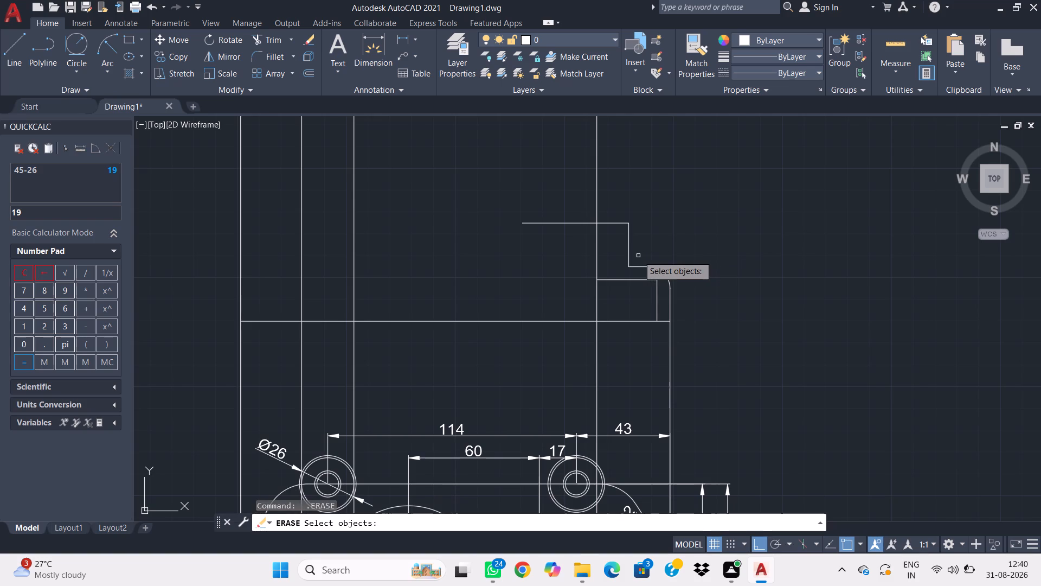
key(Escape)
Fillet the inner corner between the upper step's vertical edge and the short horizontal edge with radius 3.
text(f r)
key(space)
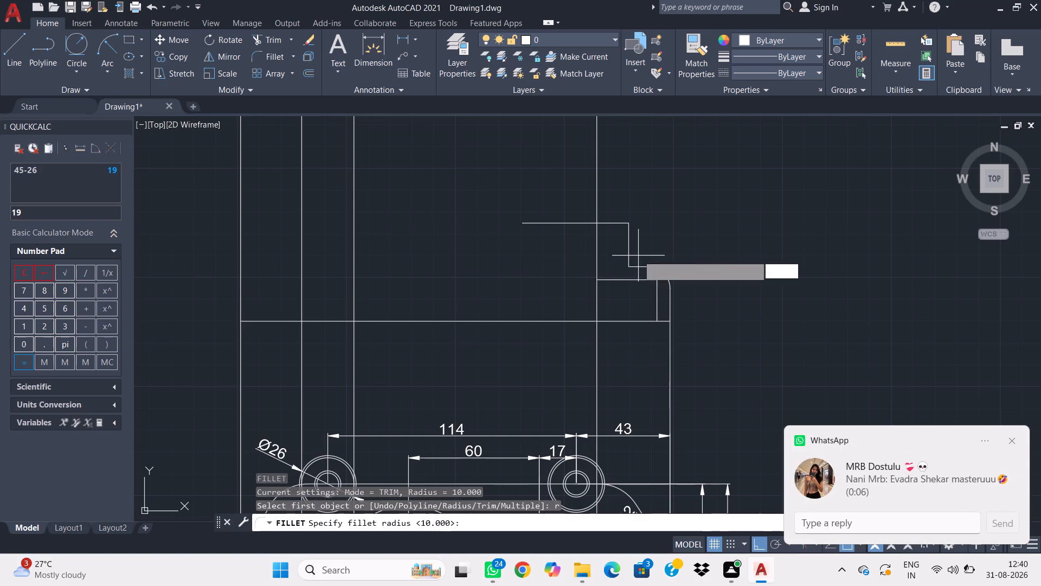
key(3)
key(Return)
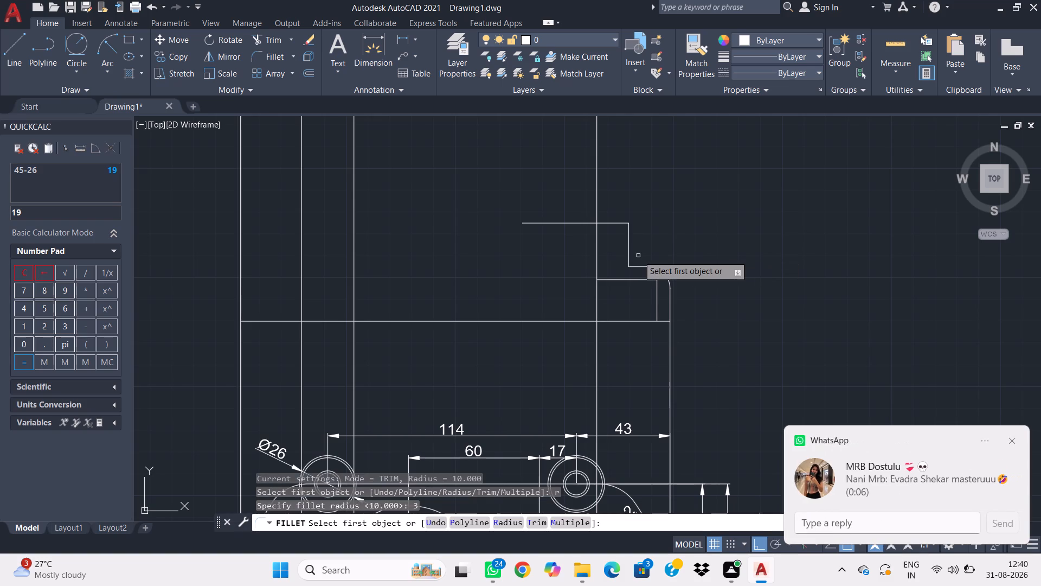
click(628, 259)
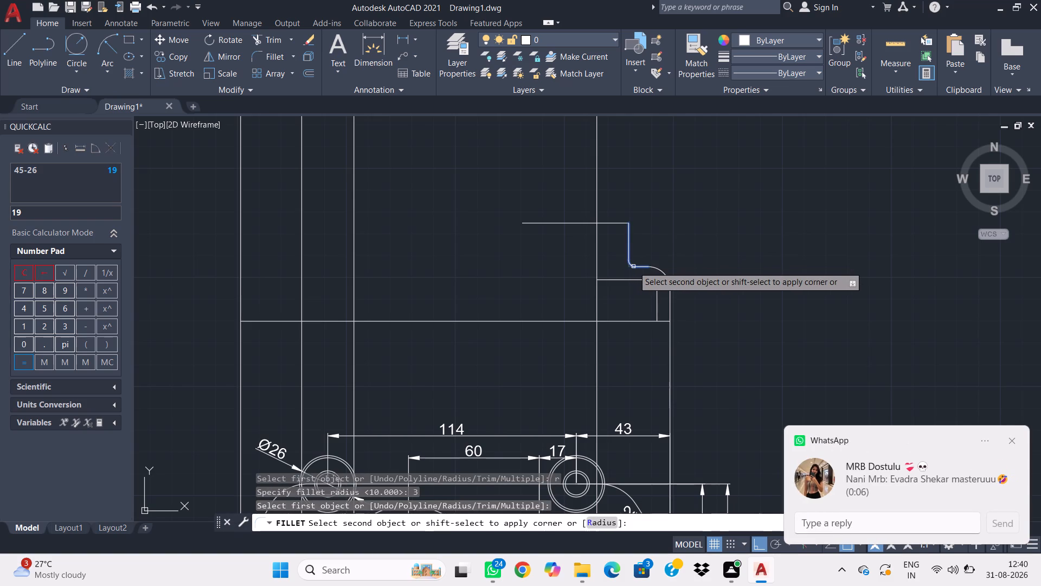
click(633, 266)
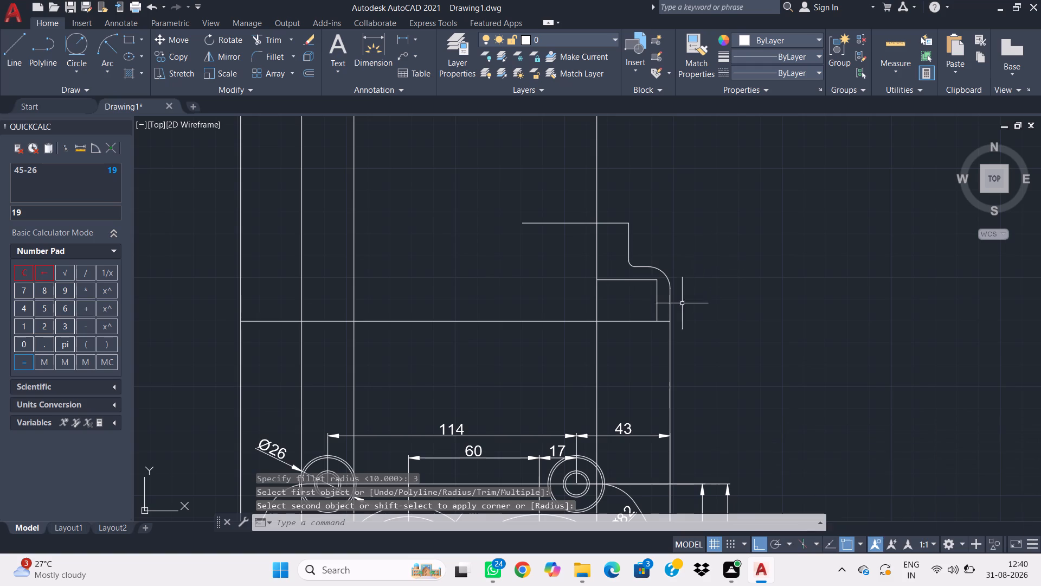
key(Escape)
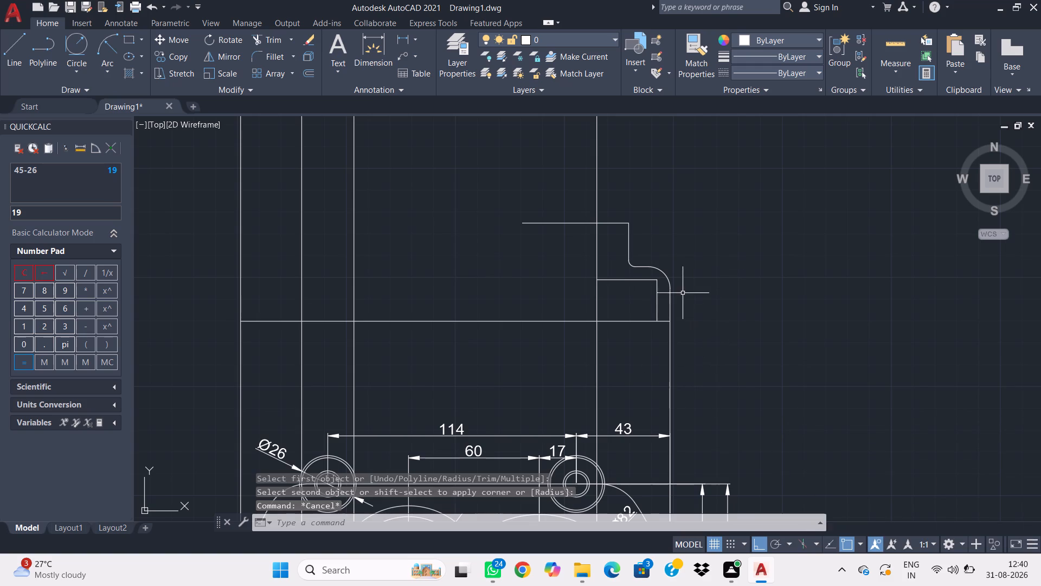
click(683, 290)
key(Escape)
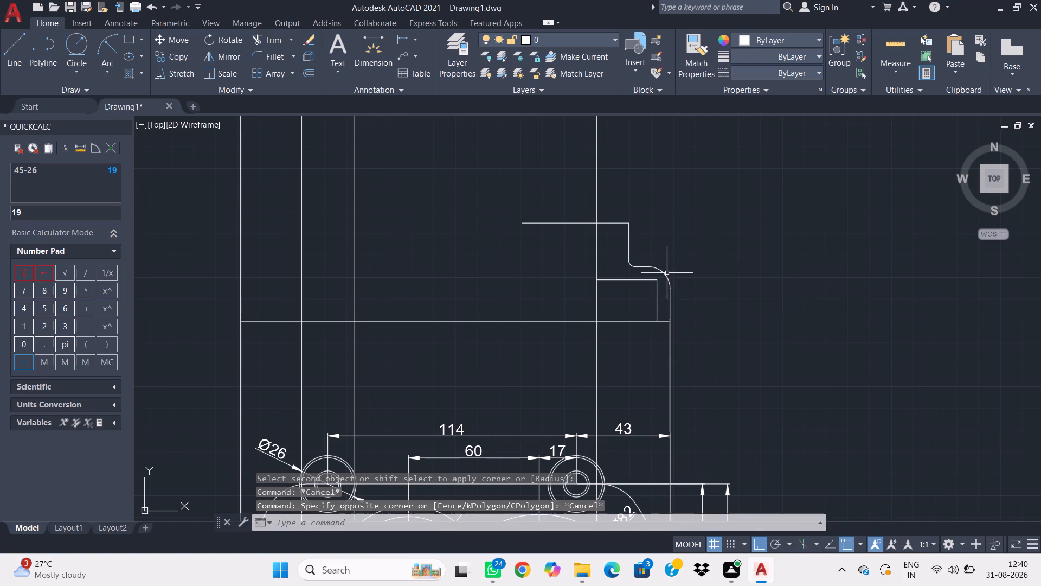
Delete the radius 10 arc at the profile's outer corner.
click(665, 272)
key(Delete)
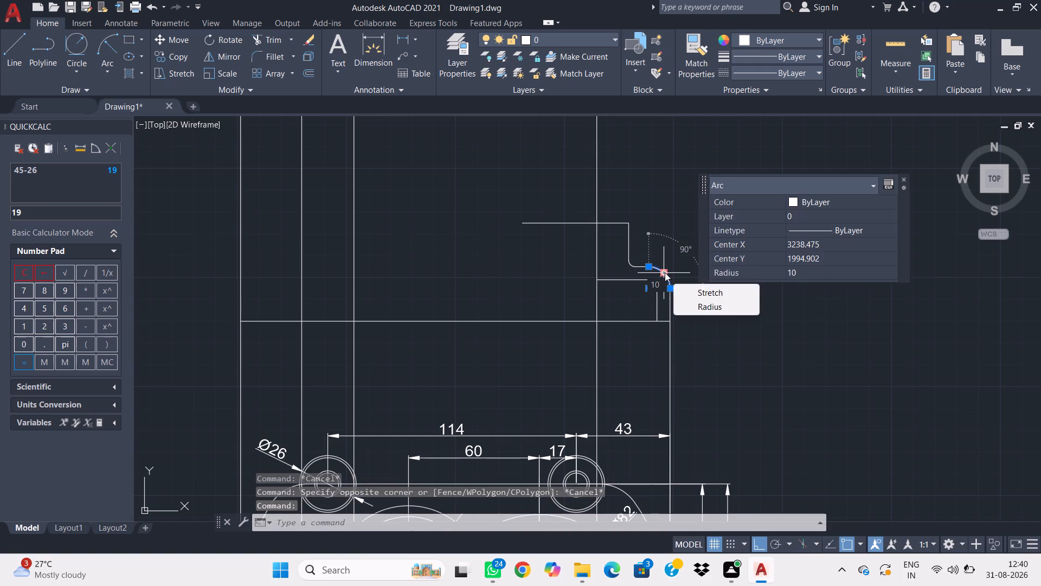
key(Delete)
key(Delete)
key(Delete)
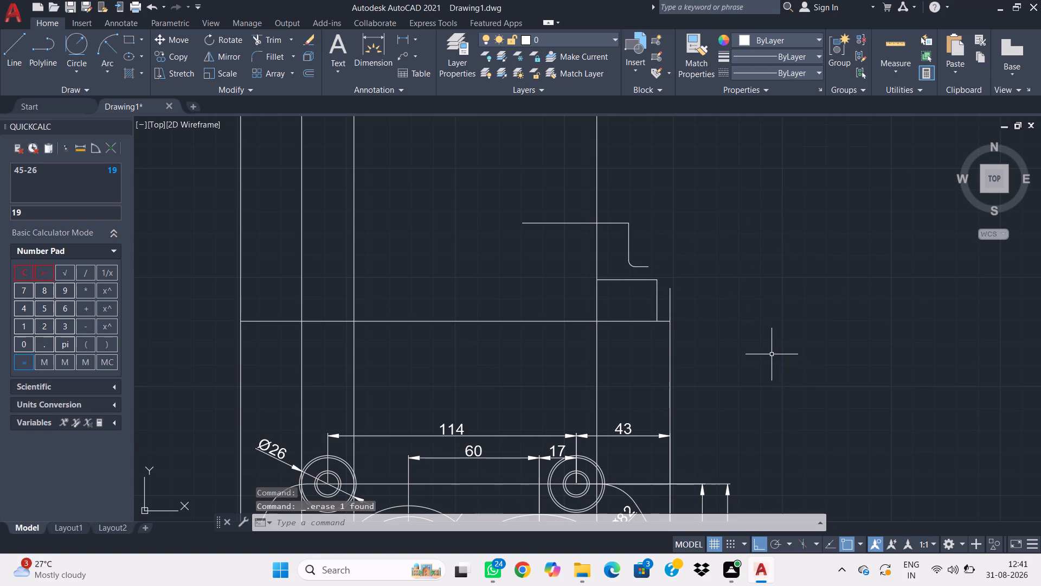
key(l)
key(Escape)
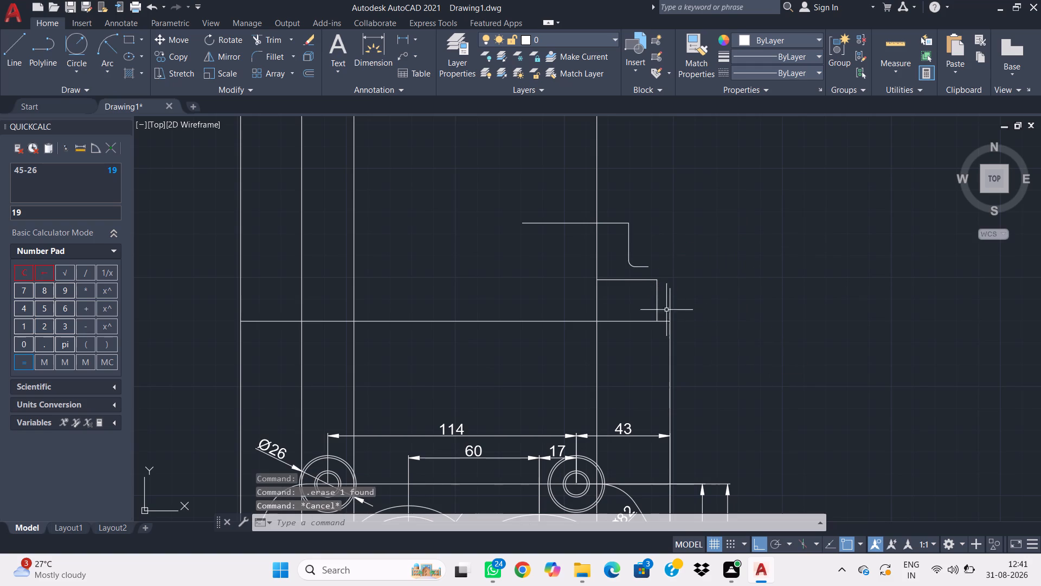
Stretch the long outer vertical line up past the step, and the short horizontal edge about 46 outward, so they cross.
click(680, 304)
click(661, 296)
click(667, 291)
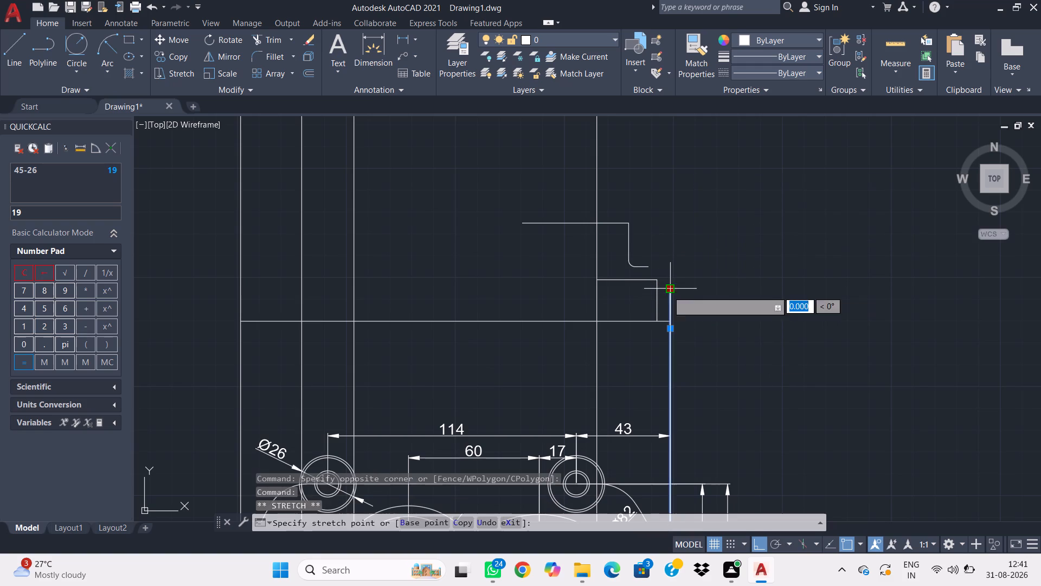
click(672, 230)
key(Escape)
click(645, 271)
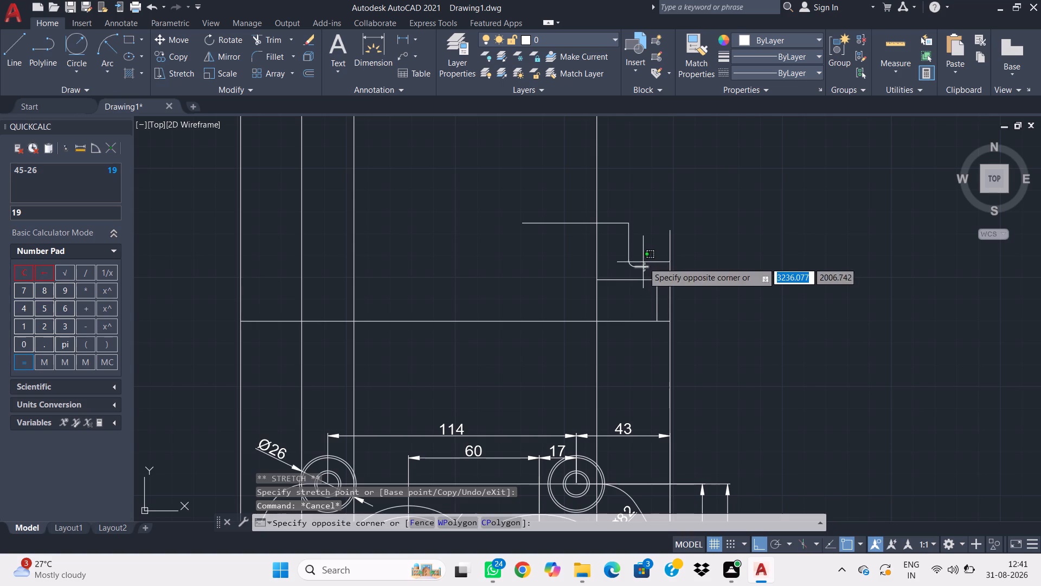
click(643, 262)
click(651, 266)
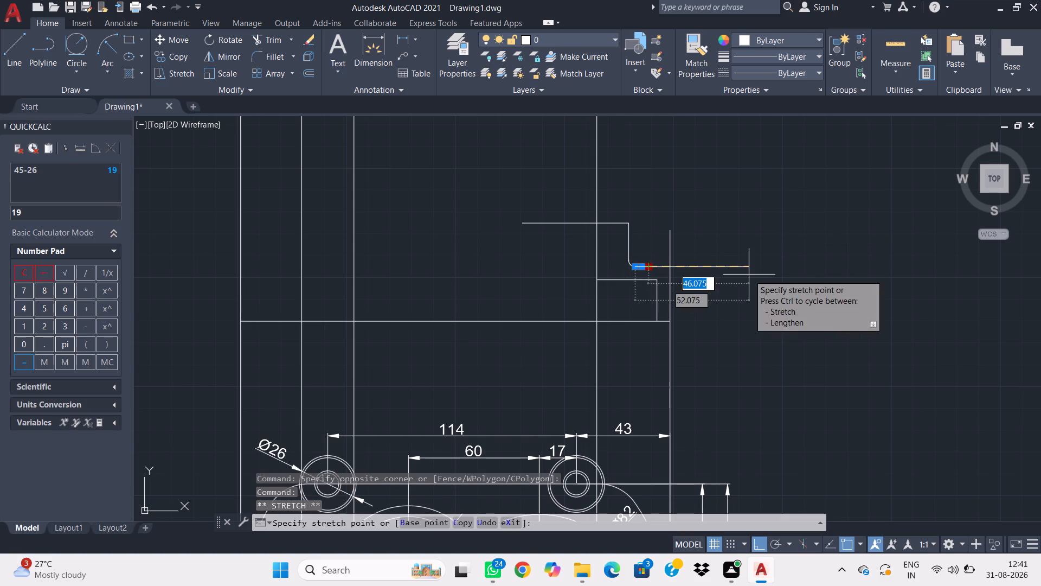
click(749, 275)
key(Escape)
Trim both overhanging line ends beyond the crossing to leave a square outer corner.
text(tr)
key(space)
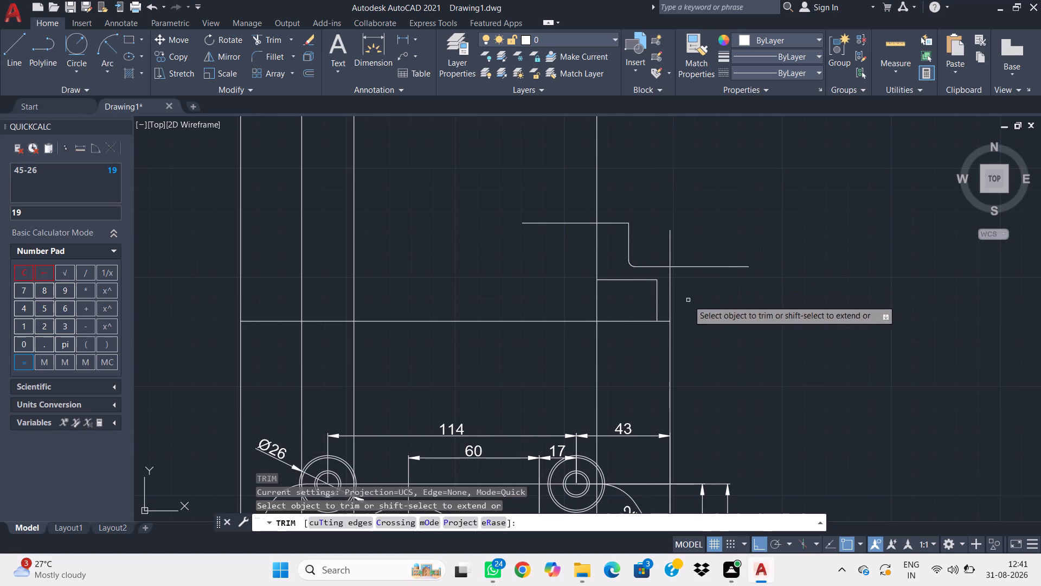
drag(688, 300, 665, 250)
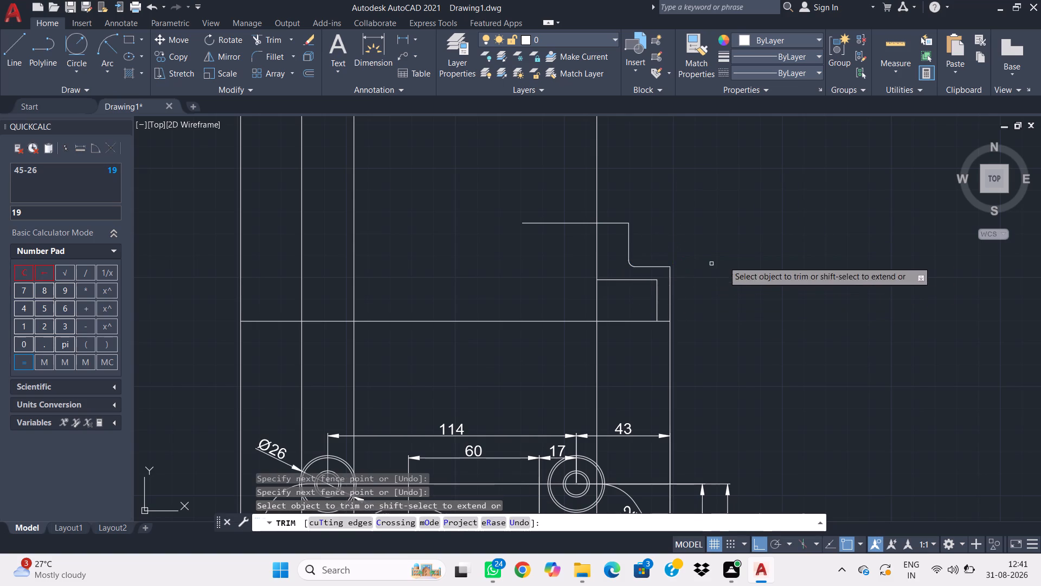
key(Escape)
Fillet the square outer corner between the long vertical line and the short horizontal edge with radius 10.
text(f r)
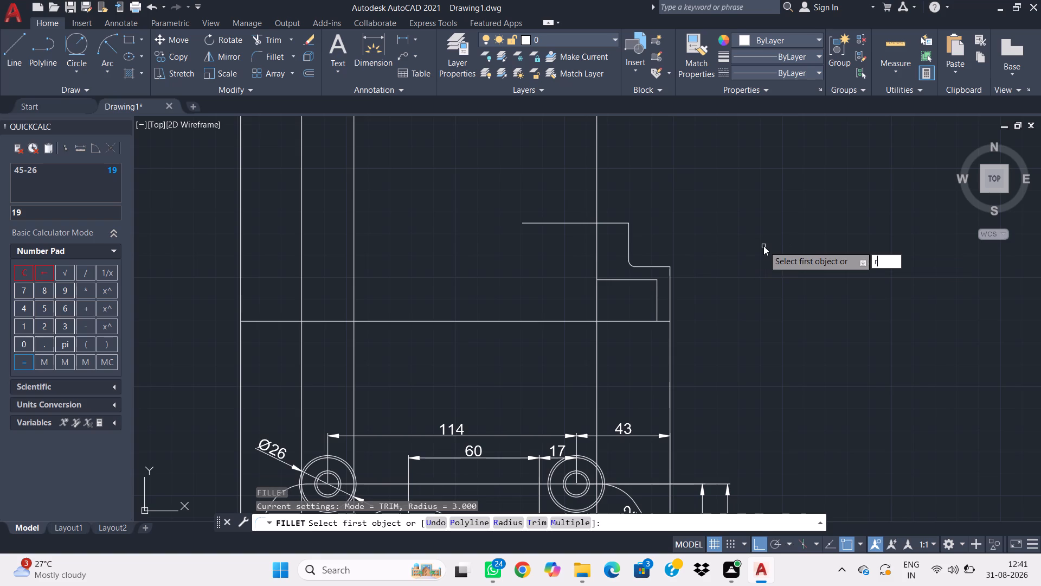
key(space)
text(10)
key(Return)
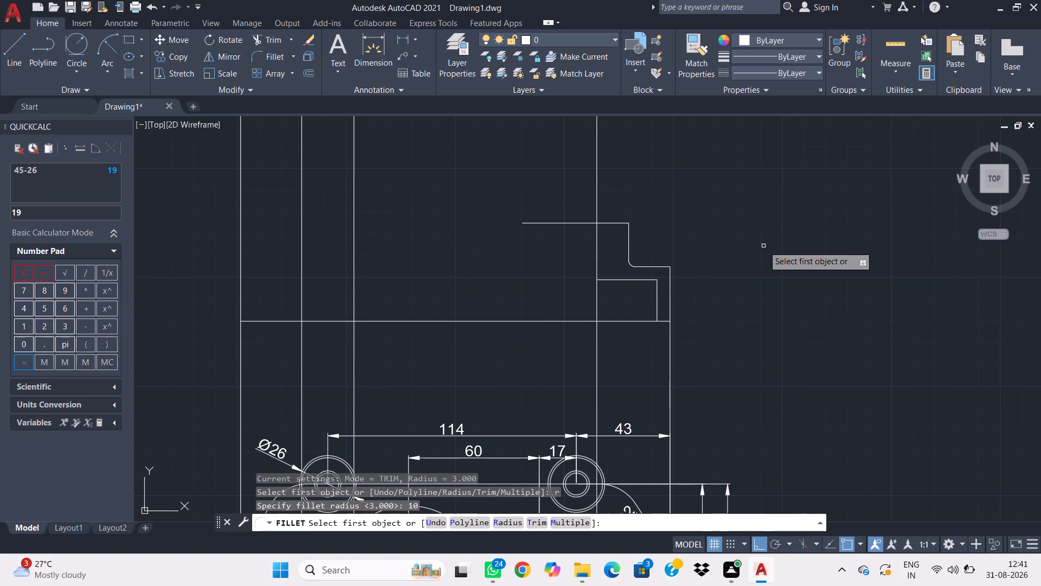
click(670, 288)
click(662, 268)
key(Escape)
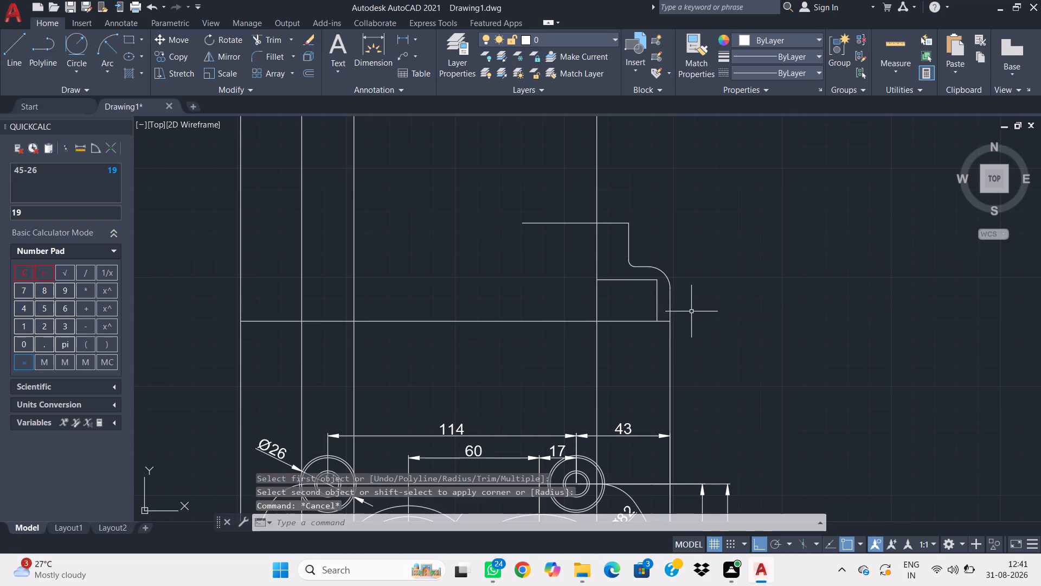
Draw a vertical projection line upward from the right quadrant of the outer circle around the Ø40 bore.
middle_drag(339, 286, 548, 296)
scroll(548, 296, up, 1)
scroll(609, 290, down, 1)
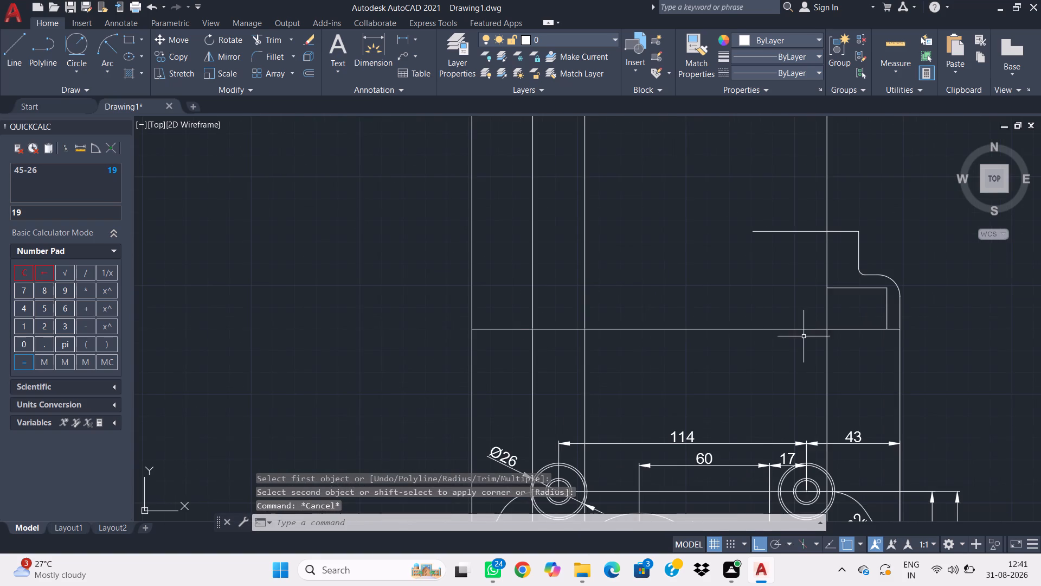
middle_drag(802, 330, 770, 287)
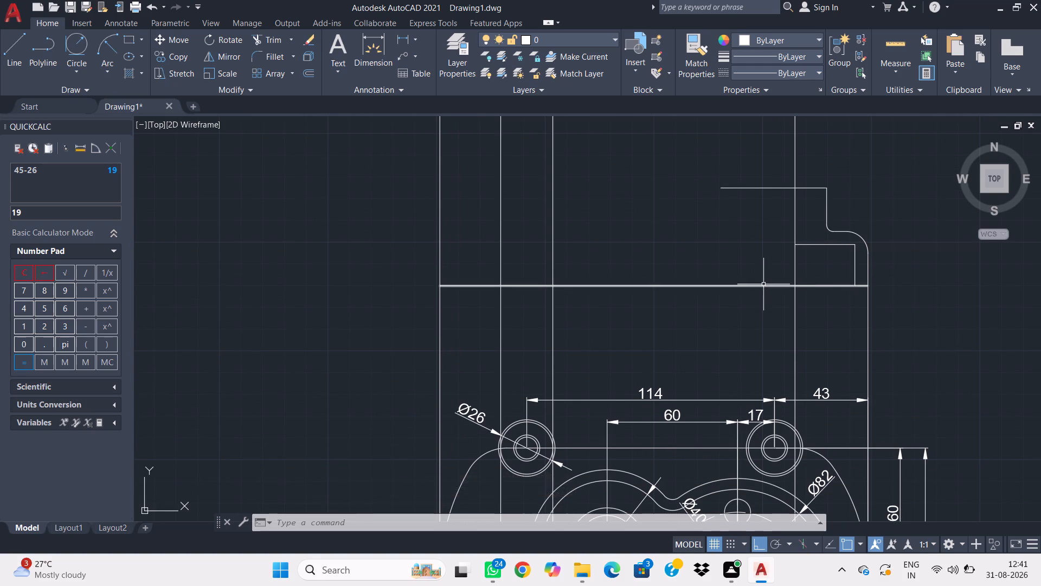
scroll(763, 285, down, 1)
scroll(760, 284, up, 1)
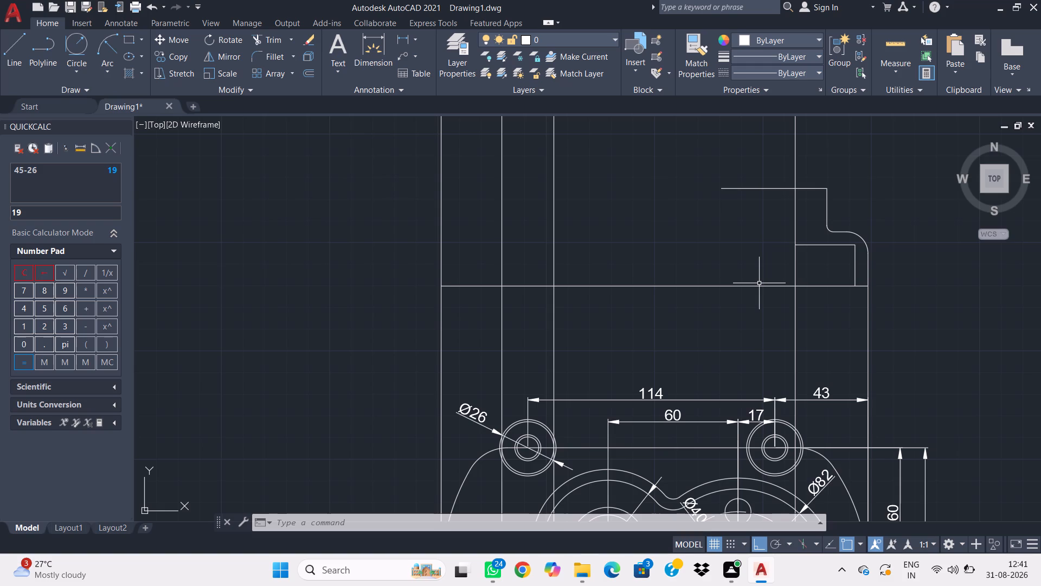
text(l)
key(space)
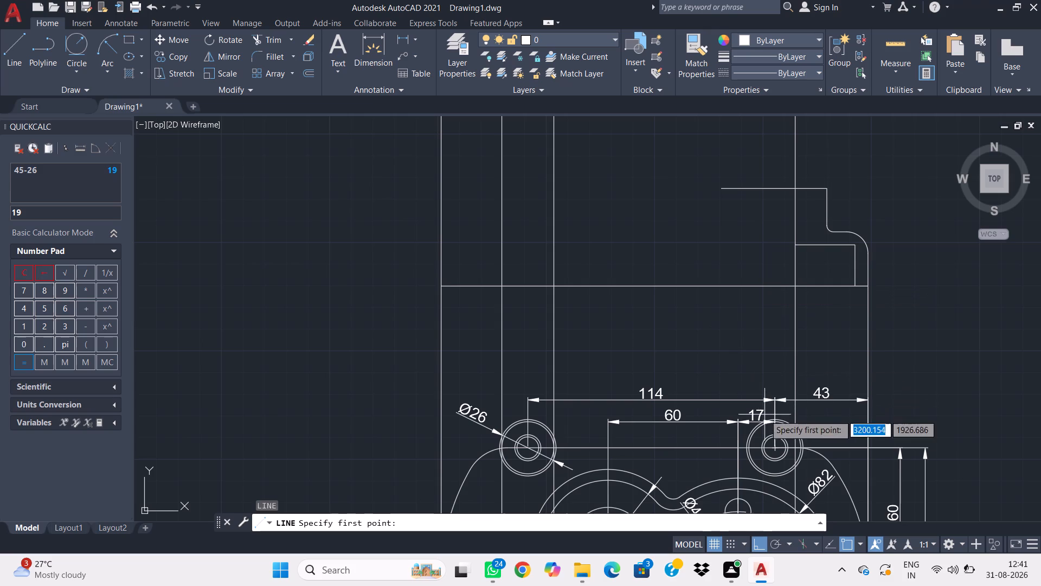
middle_drag(763, 450, 741, 177)
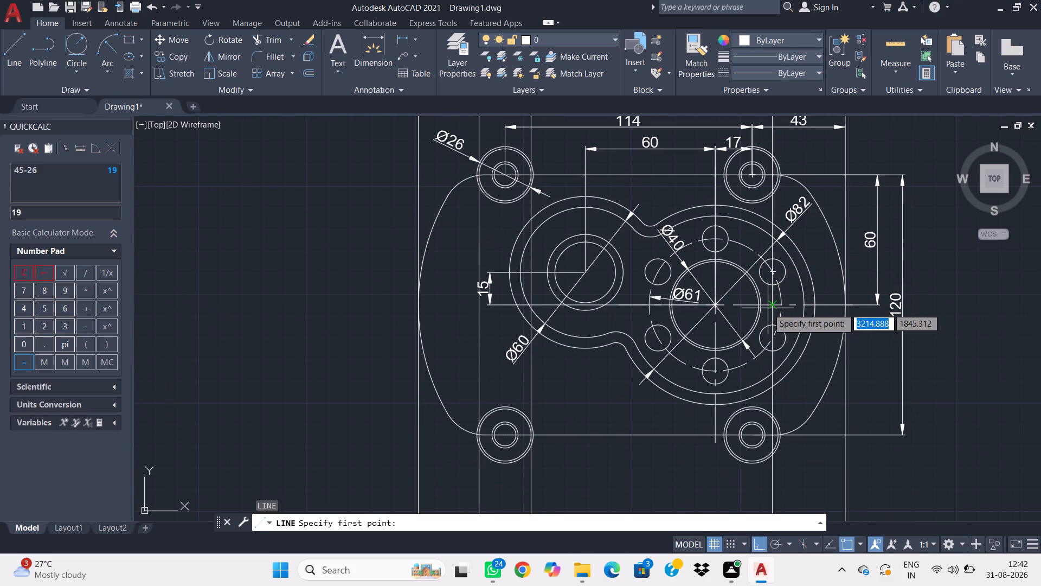
drag(761, 306, 761, 299)
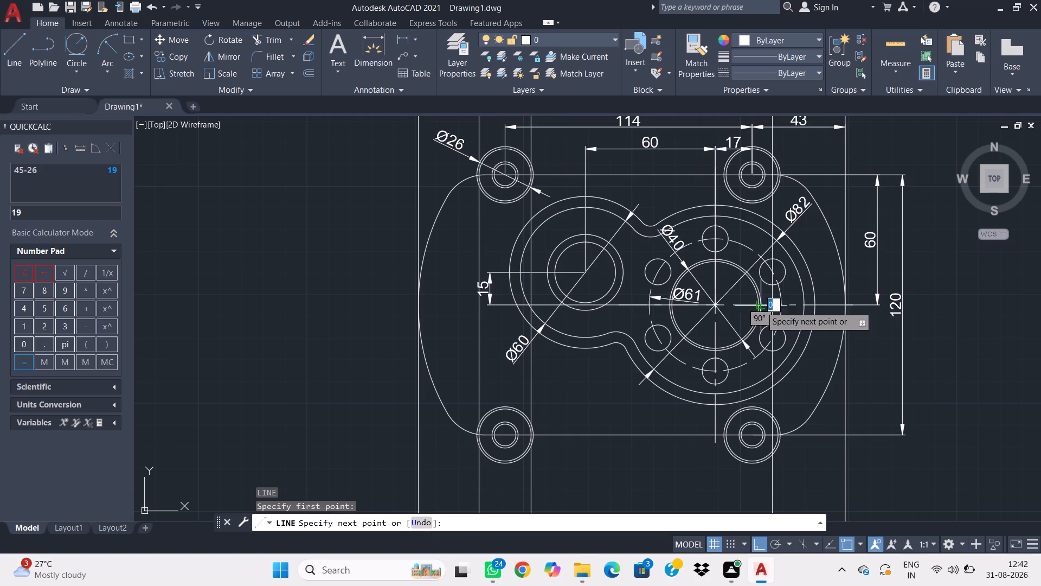
drag(761, 299, 761, 301)
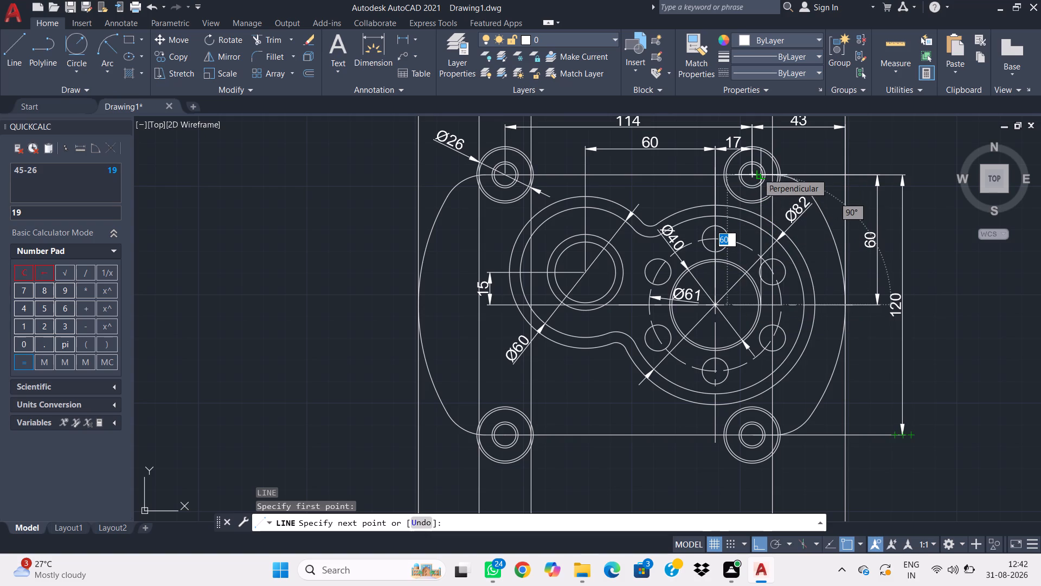
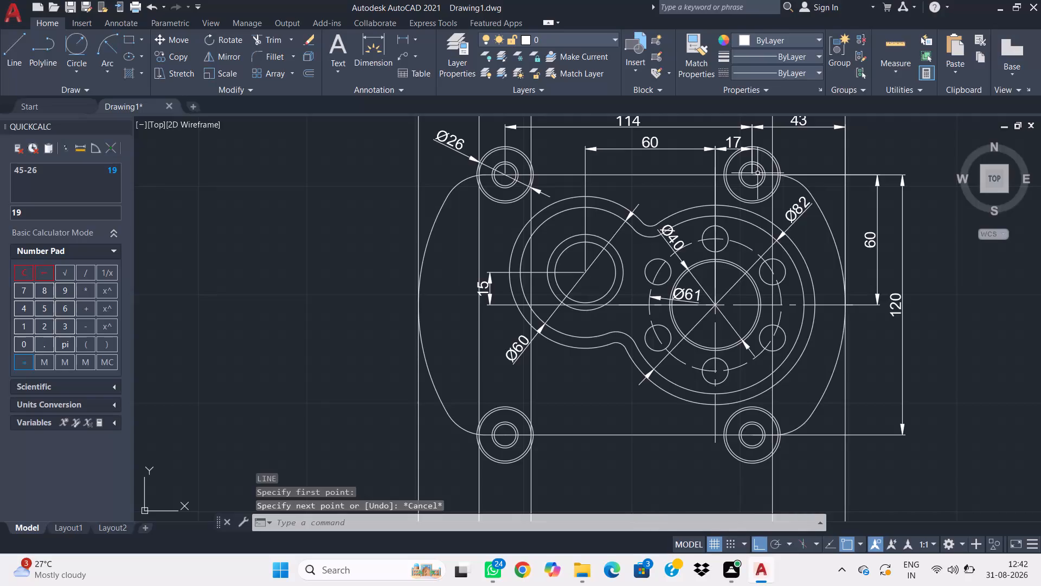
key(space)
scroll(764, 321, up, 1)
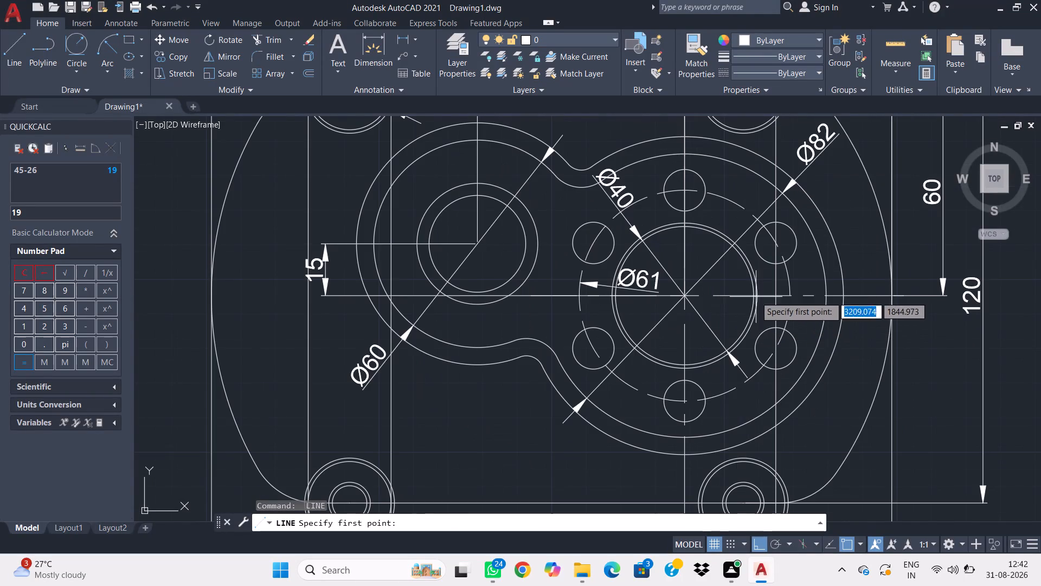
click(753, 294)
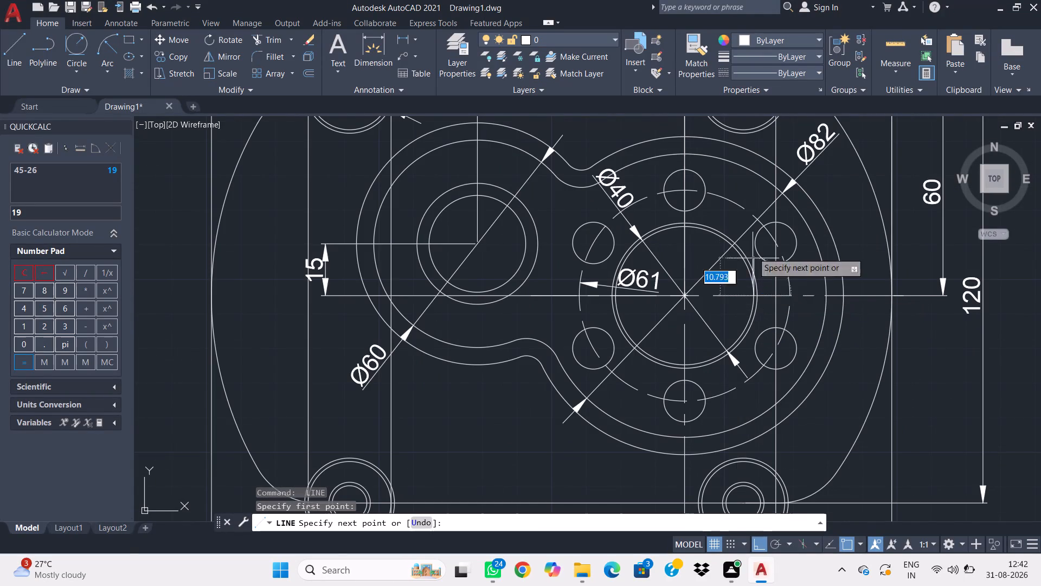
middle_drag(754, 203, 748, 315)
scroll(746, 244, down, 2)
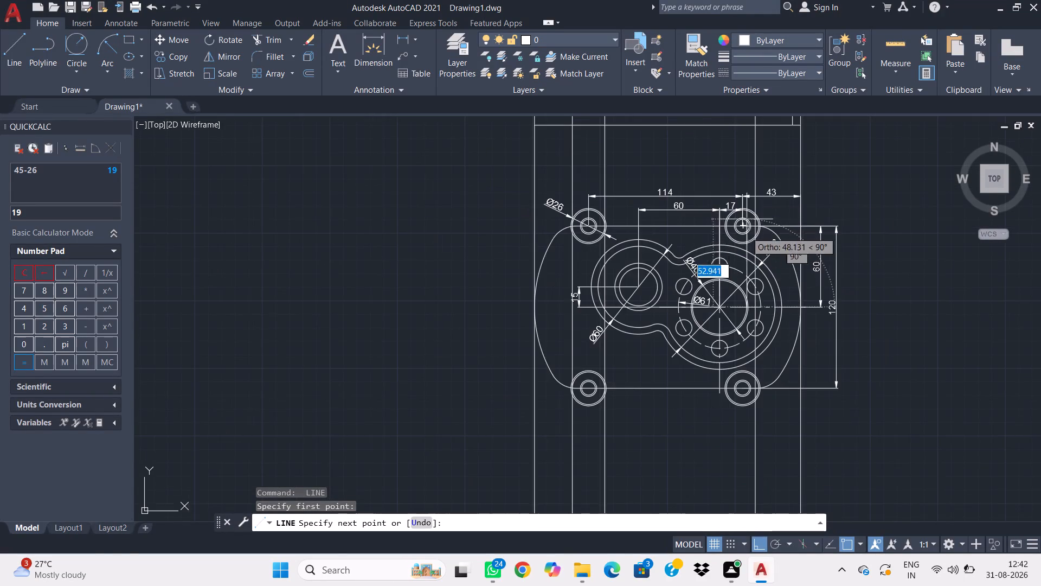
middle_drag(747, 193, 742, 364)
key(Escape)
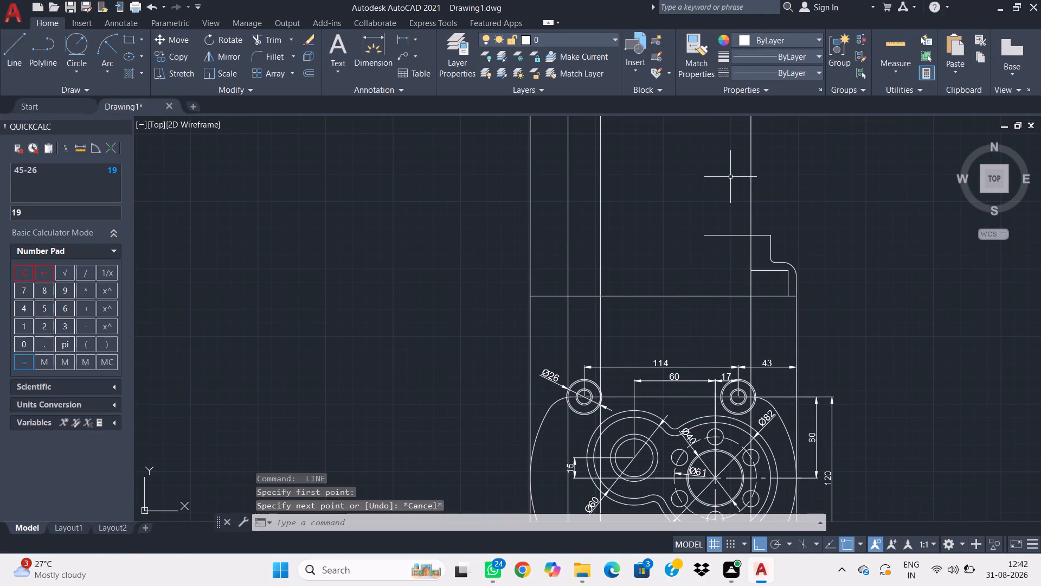
Draw a vertical construction line (XLINE) through the right quadrant of the Ø40 bore circle, up through the upper view.
key(x)
text(l)
key(space)
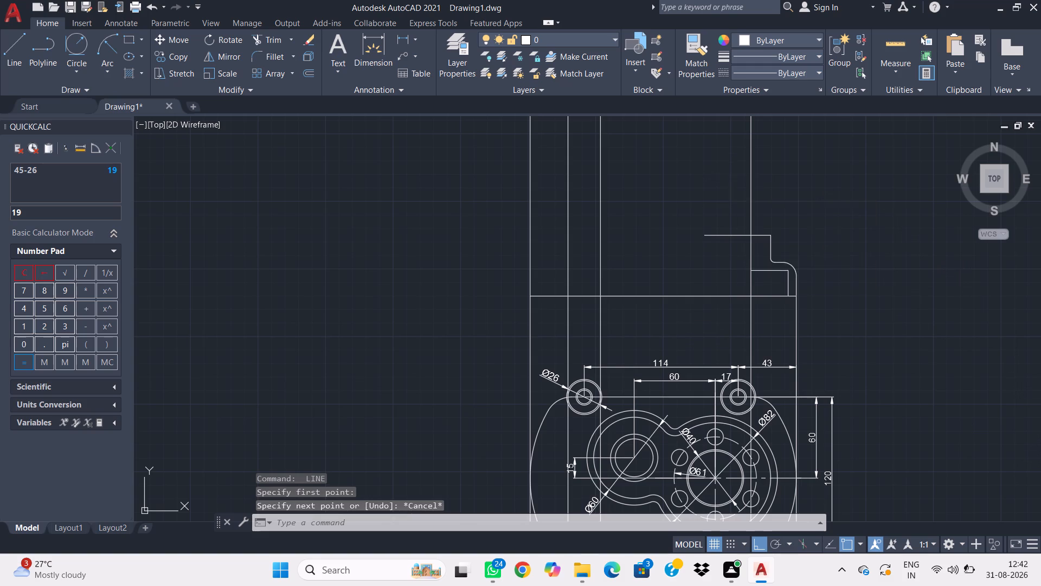
middle_drag(746, 435, 746, 205)
scroll(726, 234, up, 1)
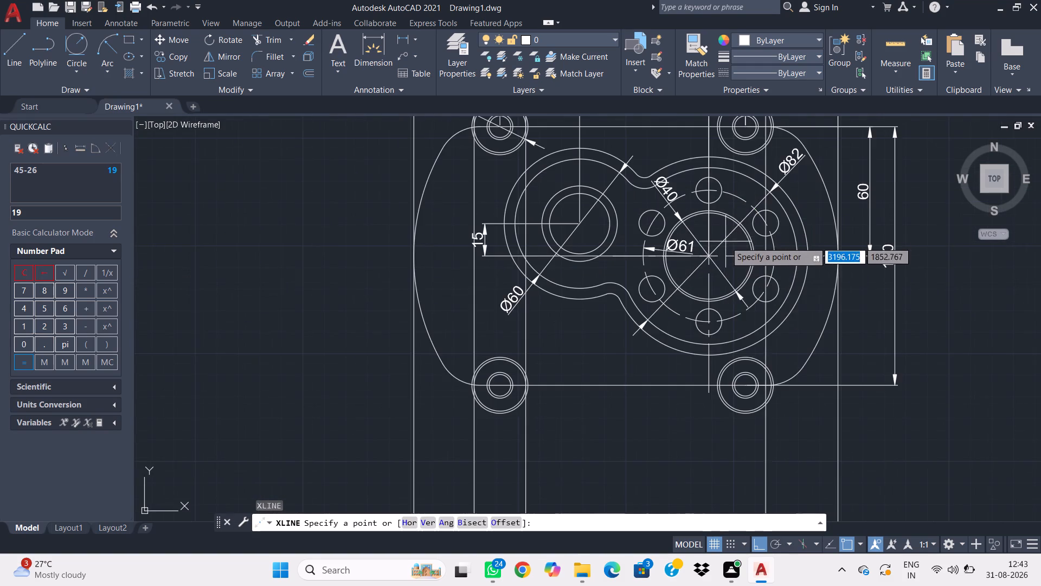
scroll(729, 259, up, 1)
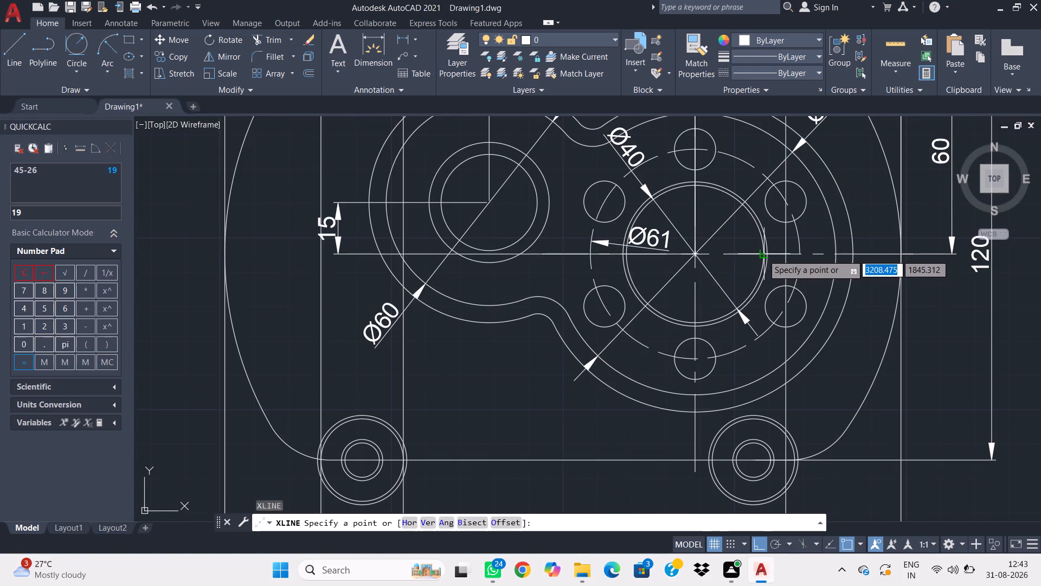
click(763, 254)
middle_drag(778, 161, 704, 425)
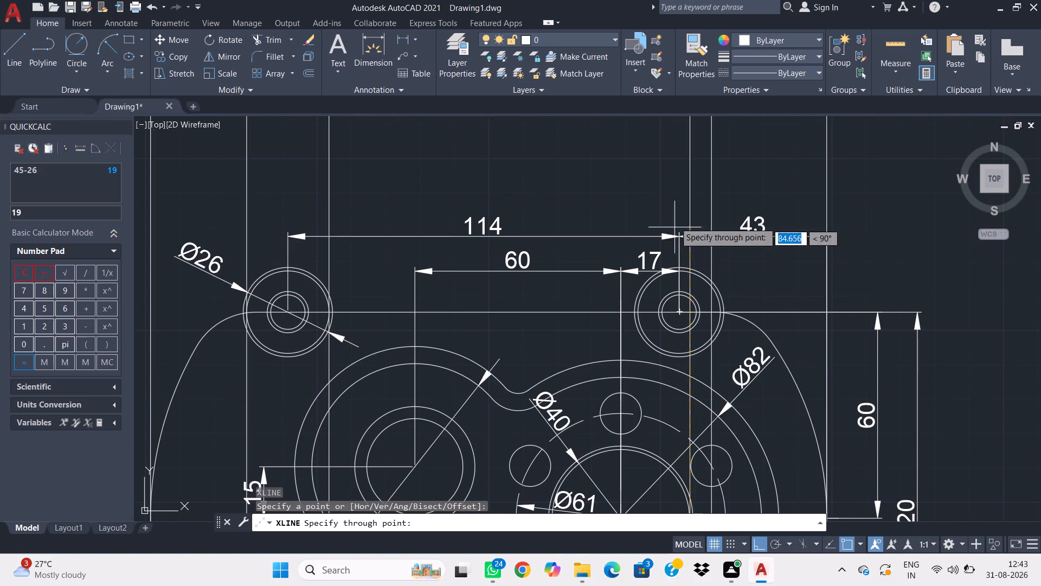
click(670, 190)
key(Escape)
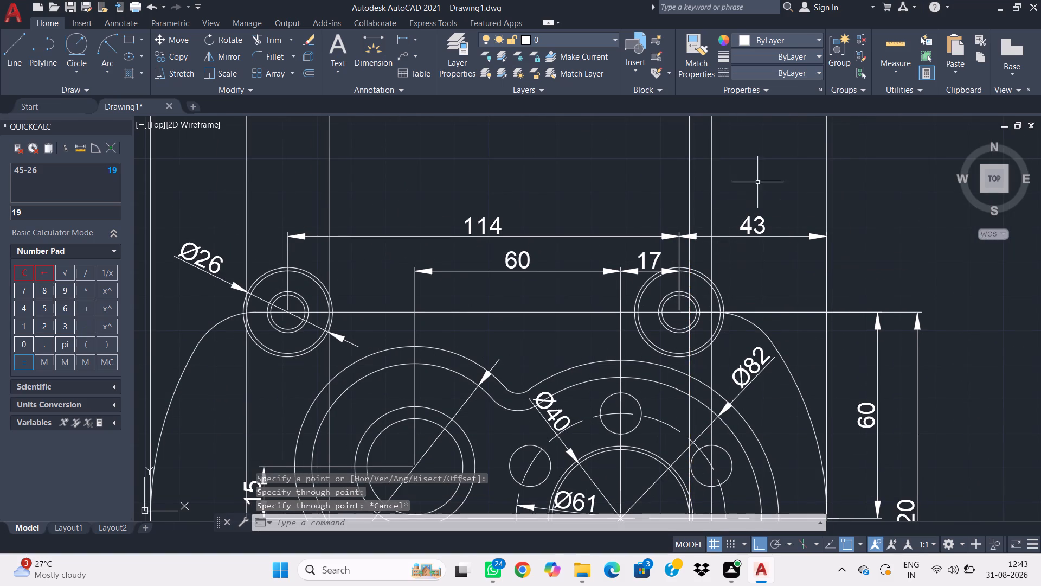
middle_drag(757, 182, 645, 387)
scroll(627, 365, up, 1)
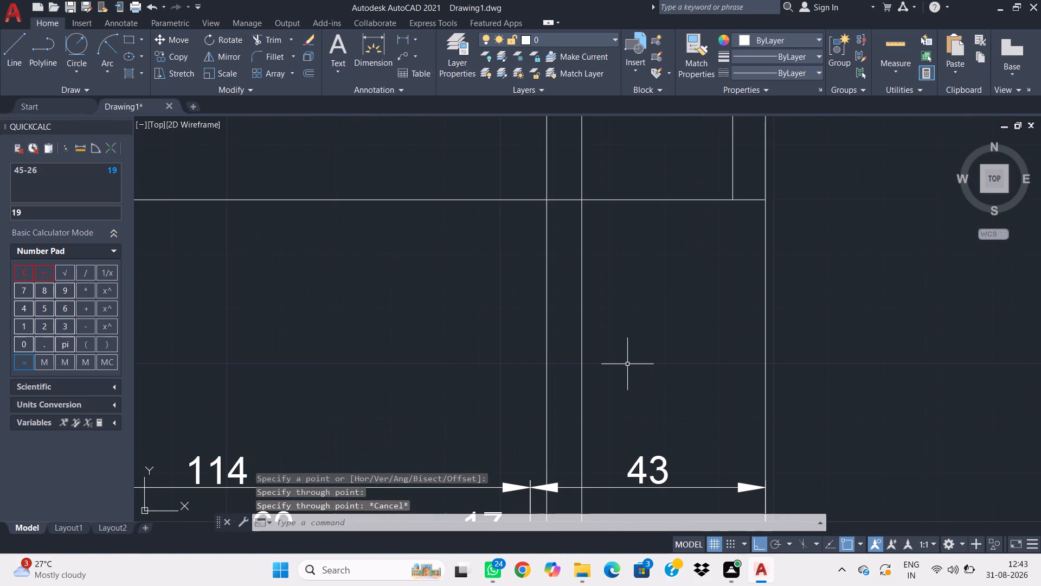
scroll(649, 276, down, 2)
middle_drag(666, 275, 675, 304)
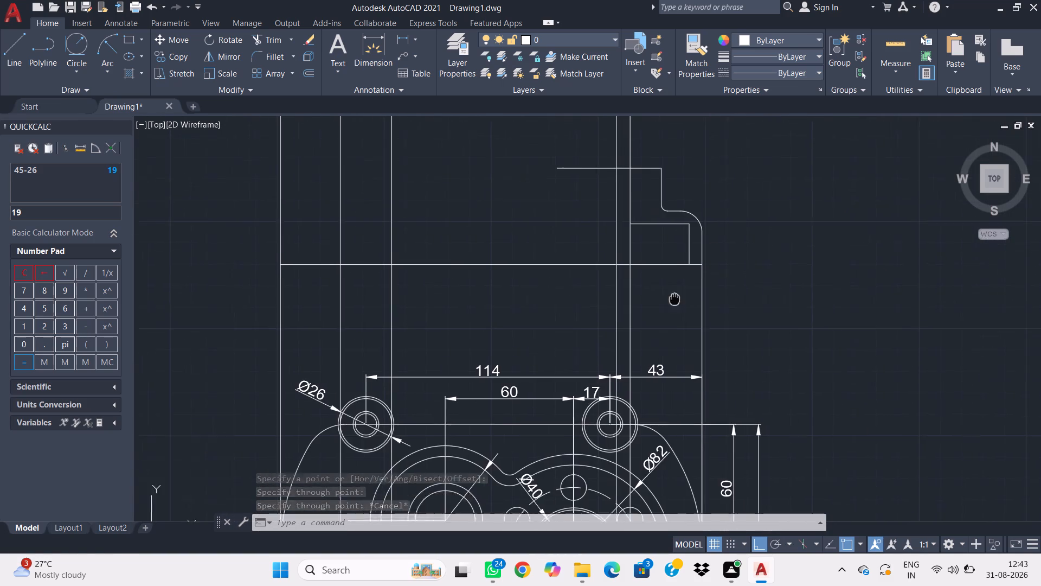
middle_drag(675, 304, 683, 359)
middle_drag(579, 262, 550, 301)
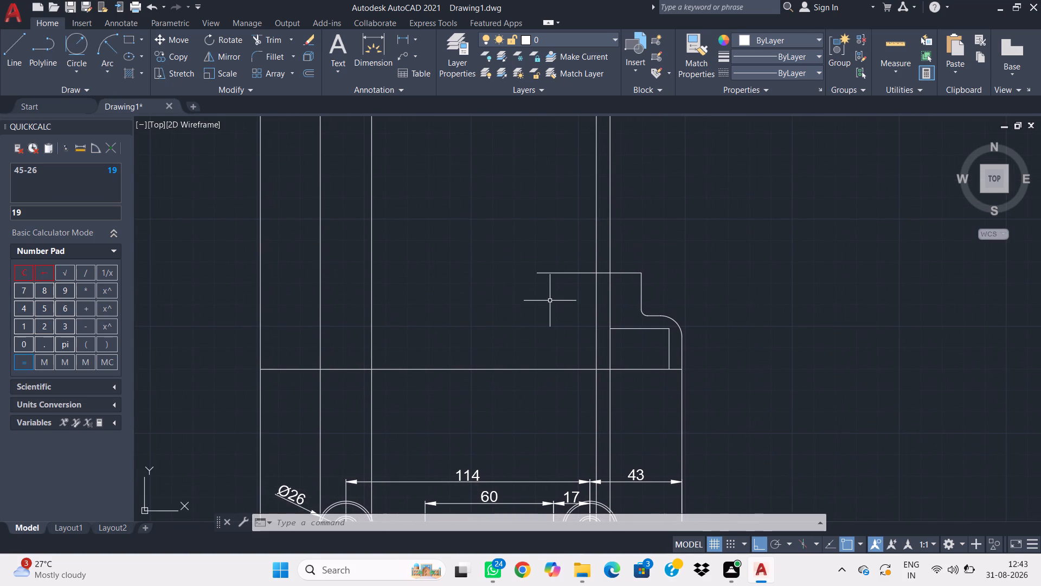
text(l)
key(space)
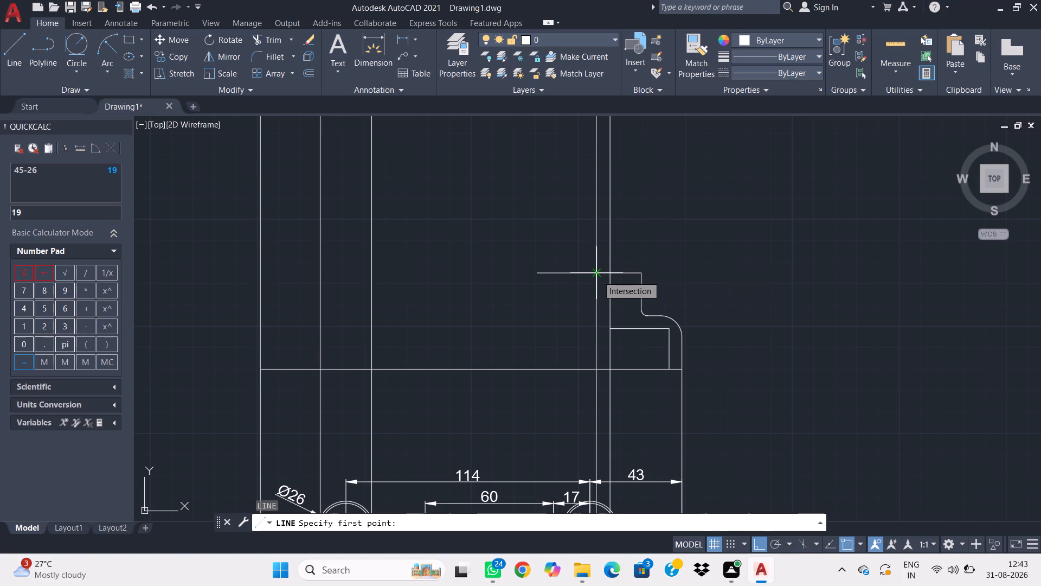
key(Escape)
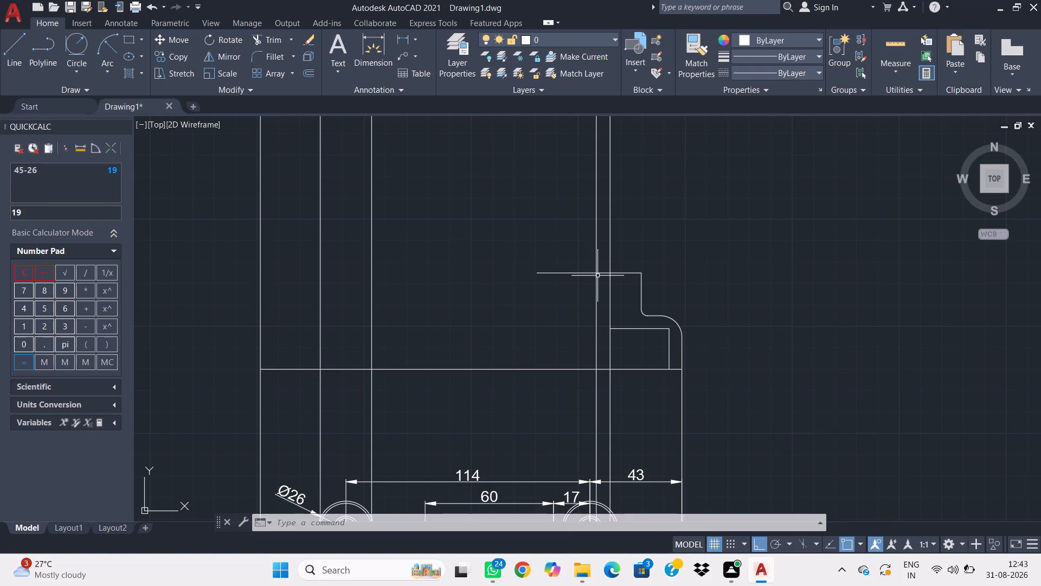
Draw a vertical line 26 long downward from the crossing of the Ø40 bore's construction line and the profile's top edge.
text(l)
key(space)
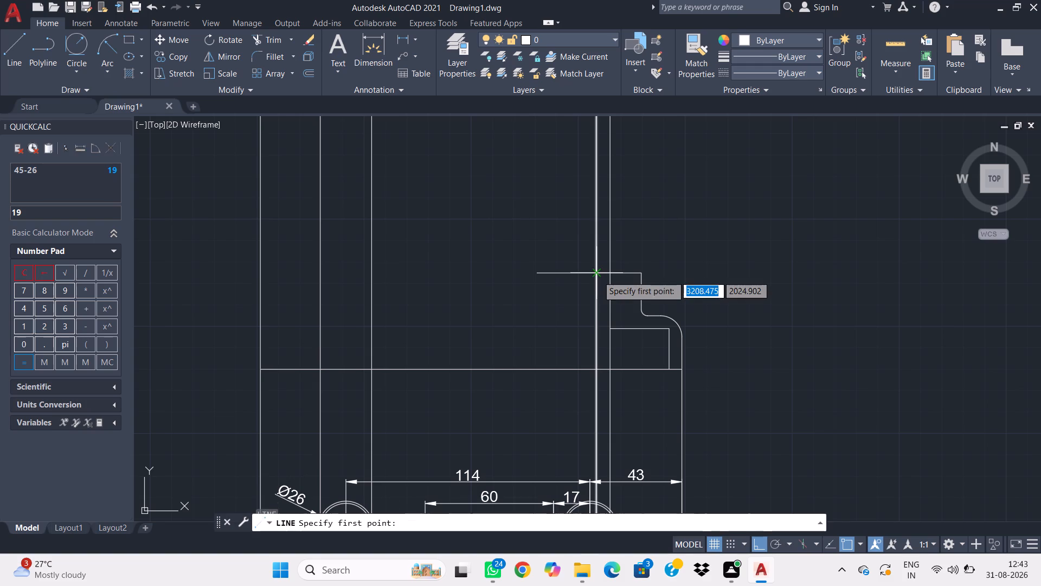
click(595, 274)
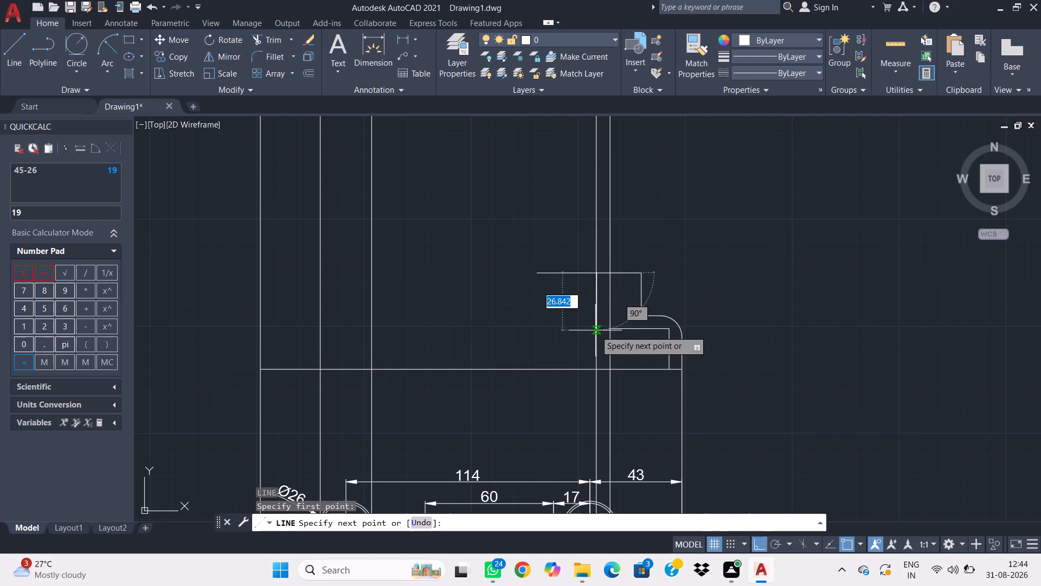
text(26)
key(Return)
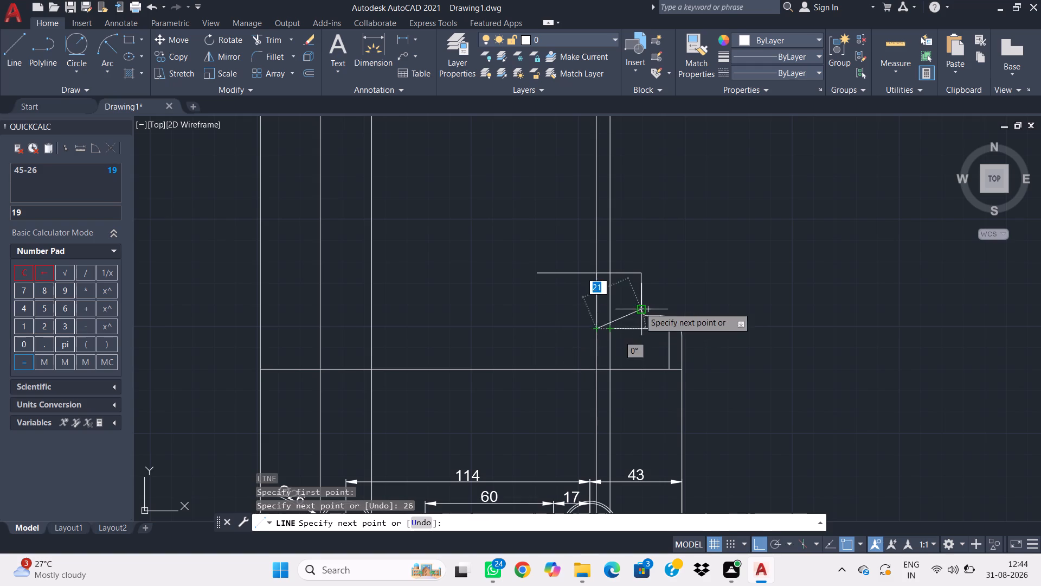
key(Escape)
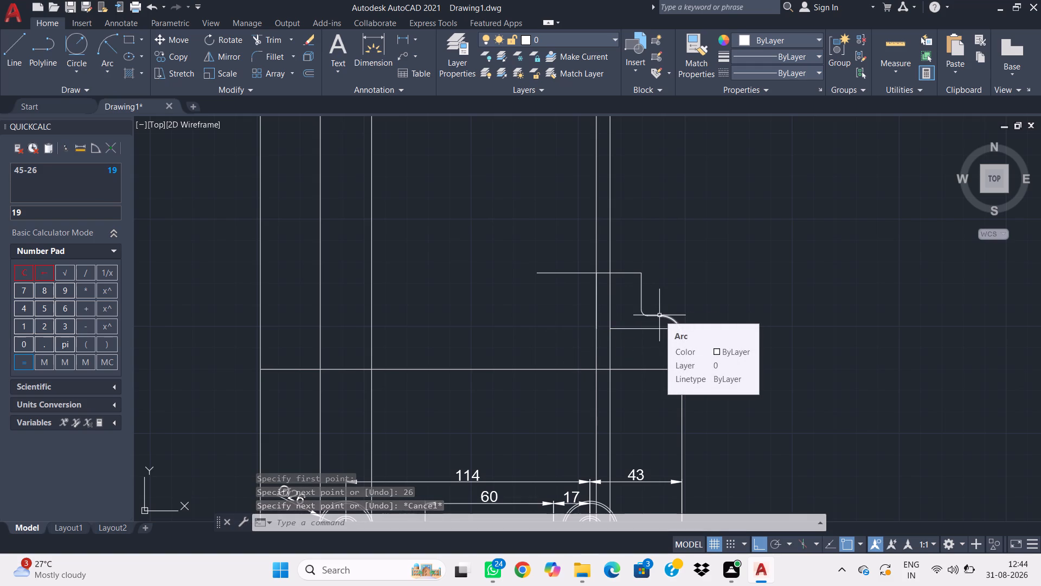
Delete the two adjacent vertical construction lines that cross the stepped profile's top edge.
click(637, 195)
click(497, 200)
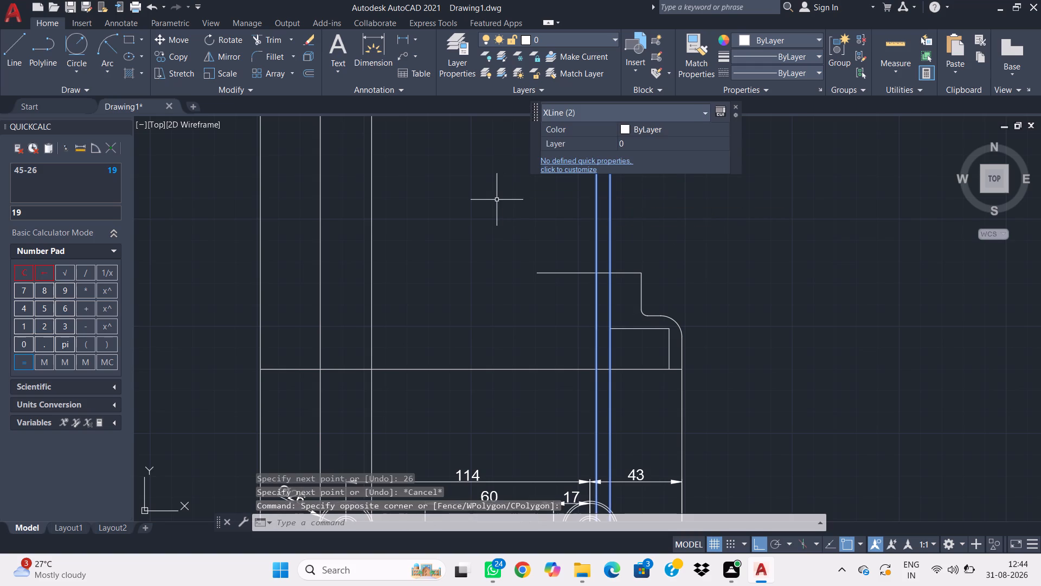
key(Delete)
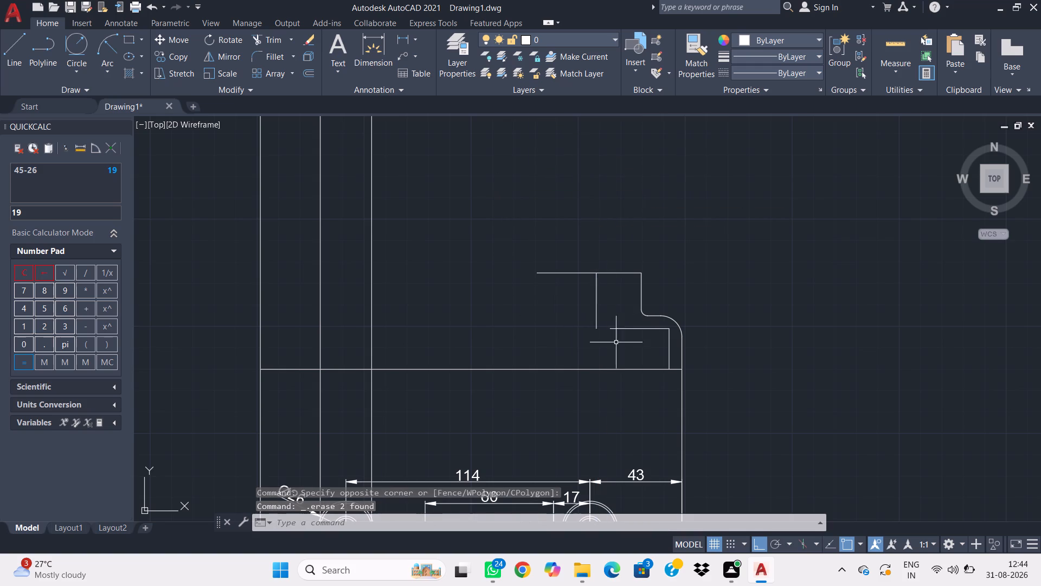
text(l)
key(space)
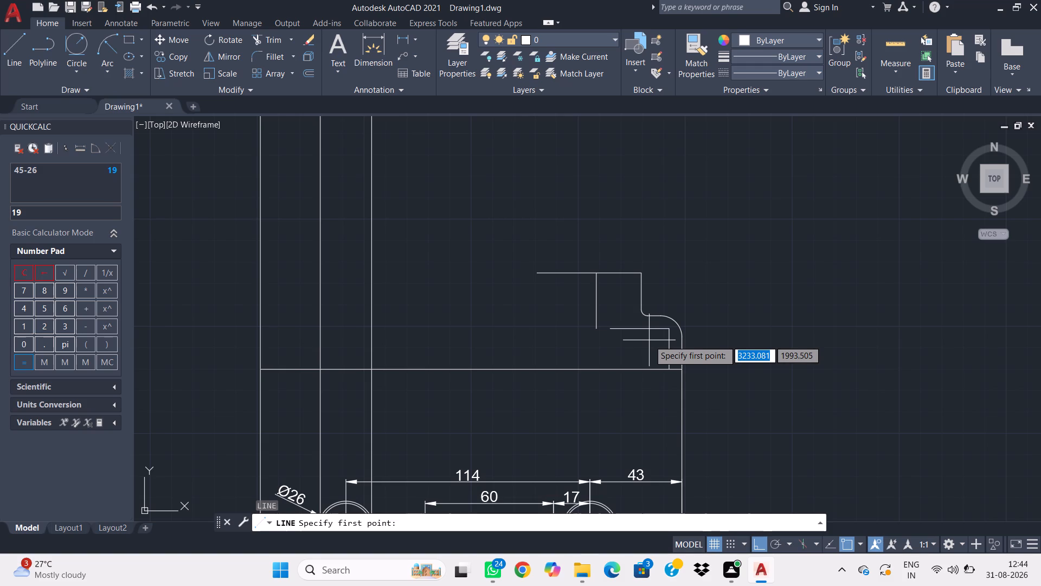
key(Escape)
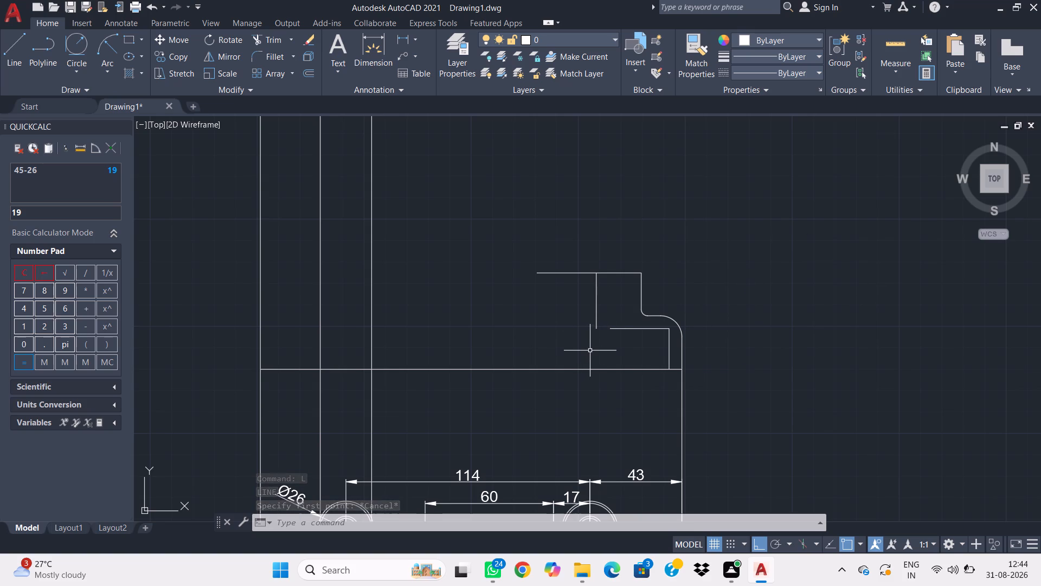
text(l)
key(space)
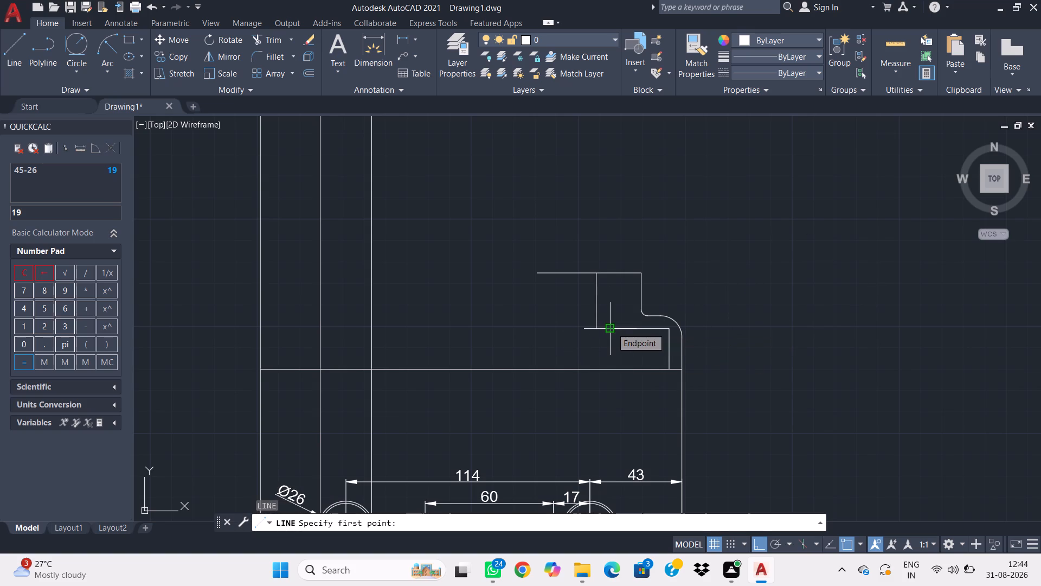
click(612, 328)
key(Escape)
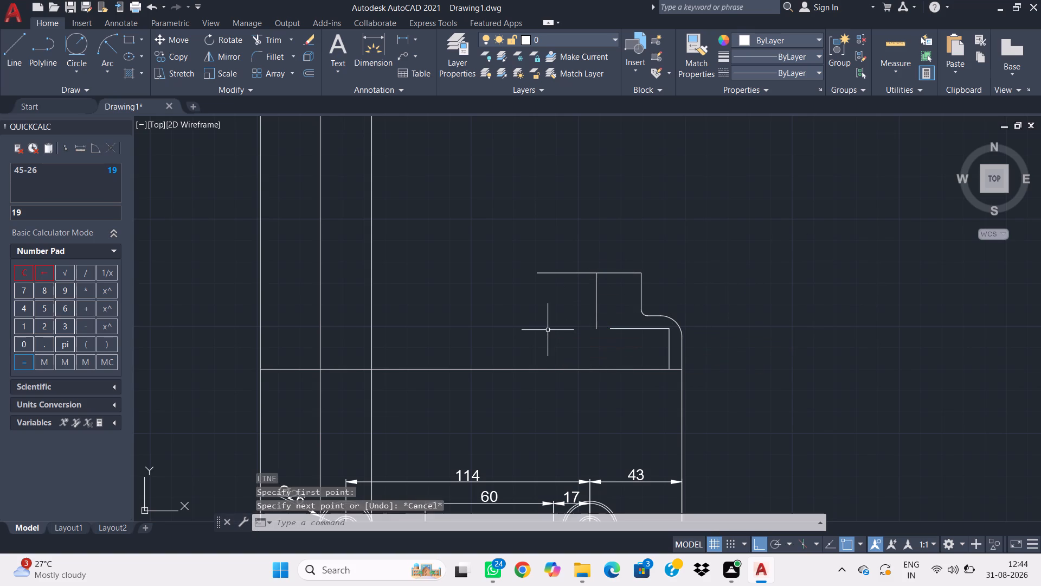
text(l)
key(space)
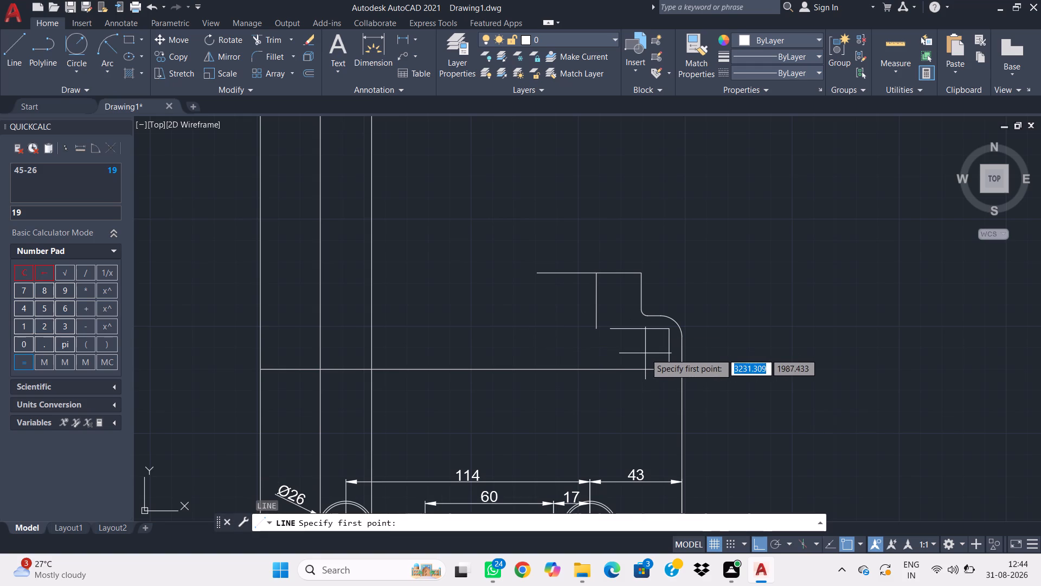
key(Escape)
Check the profile's height above the base line and the new inner vertical line's length using temporary dimensions.
key(d)
text(im)
key(space)
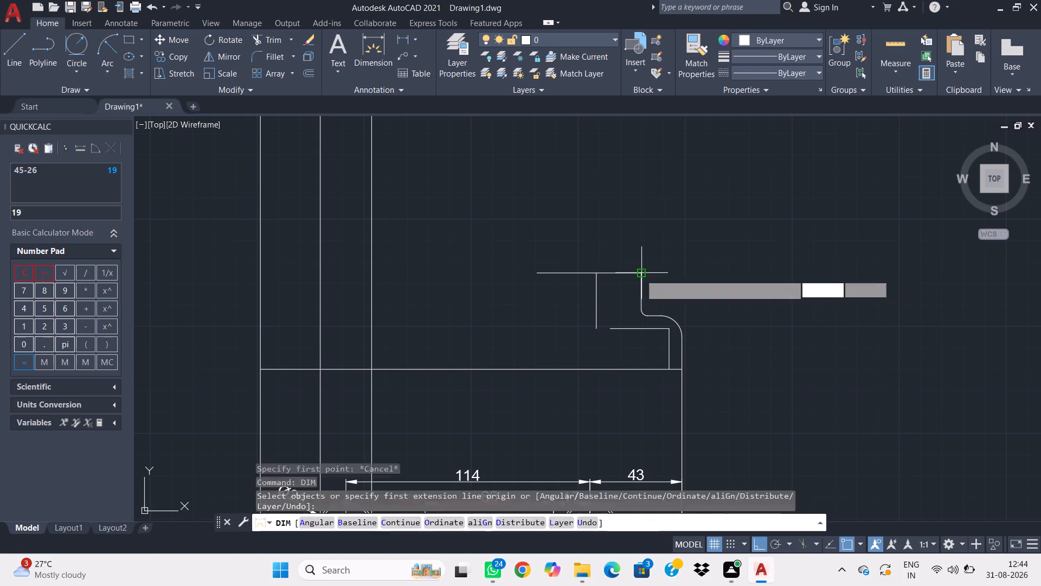
click(641, 274)
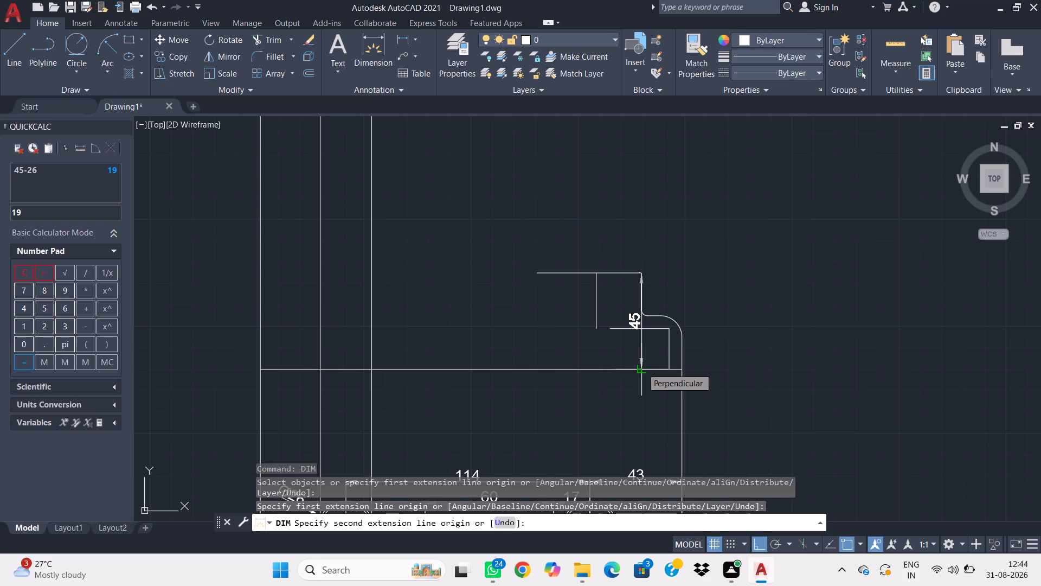
key(Escape)
key(space)
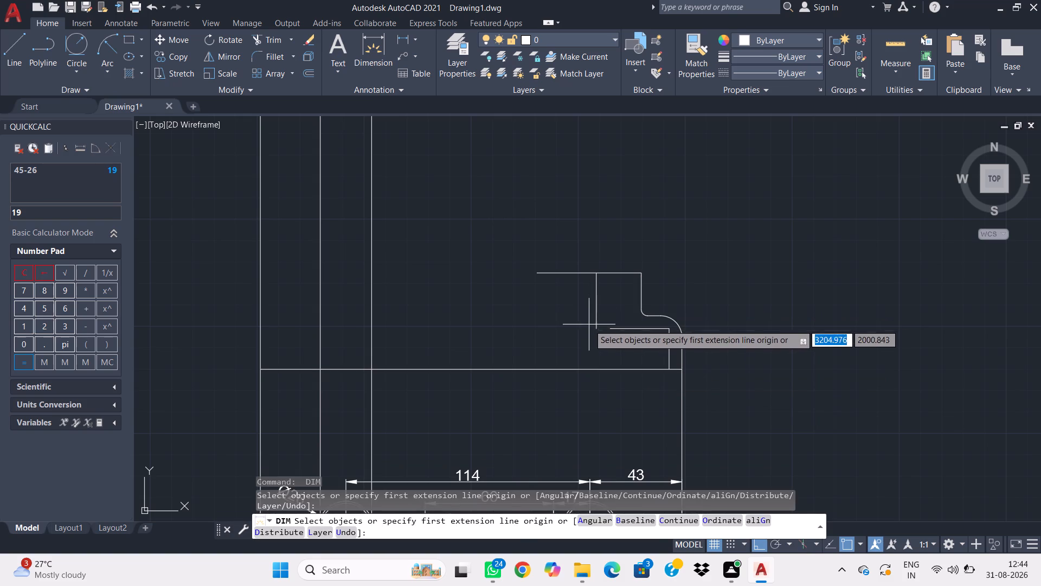
click(596, 327)
click(596, 273)
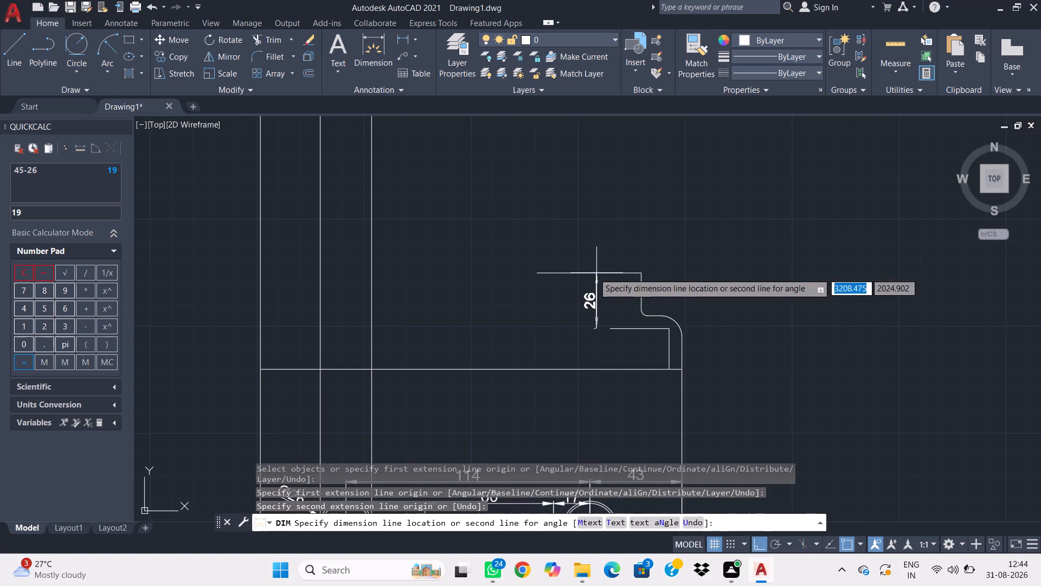
key(Escape)
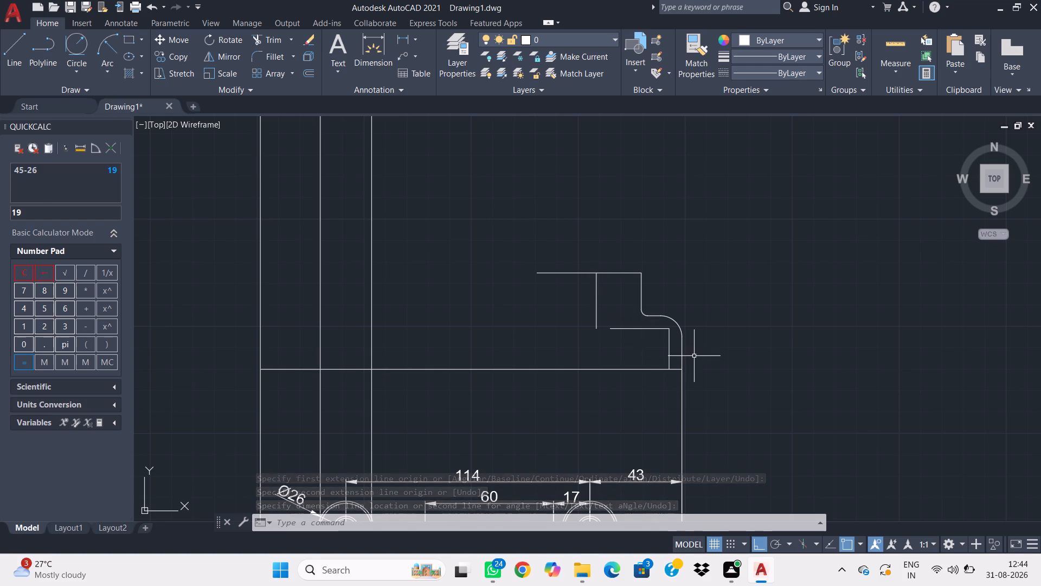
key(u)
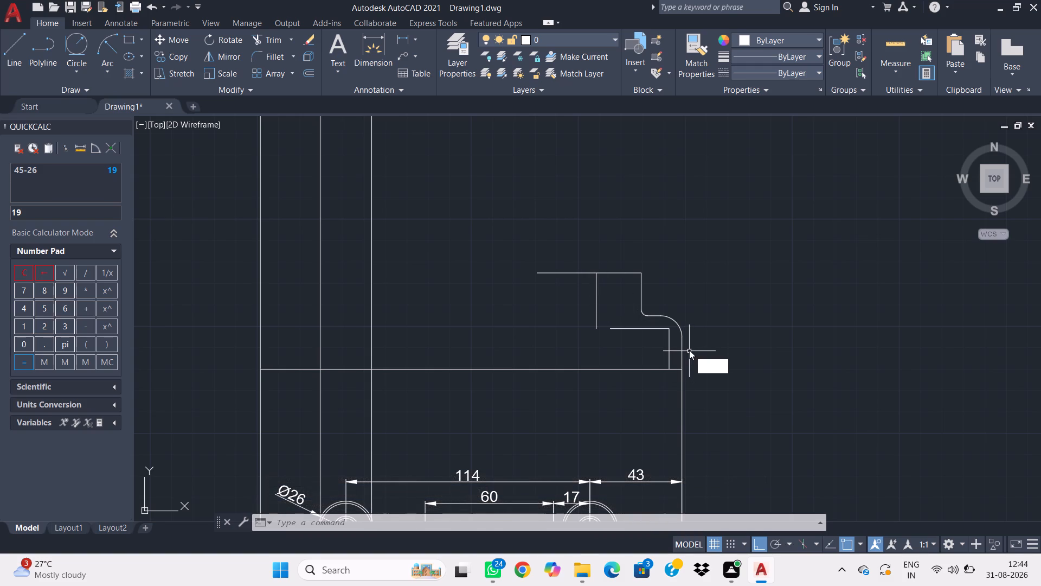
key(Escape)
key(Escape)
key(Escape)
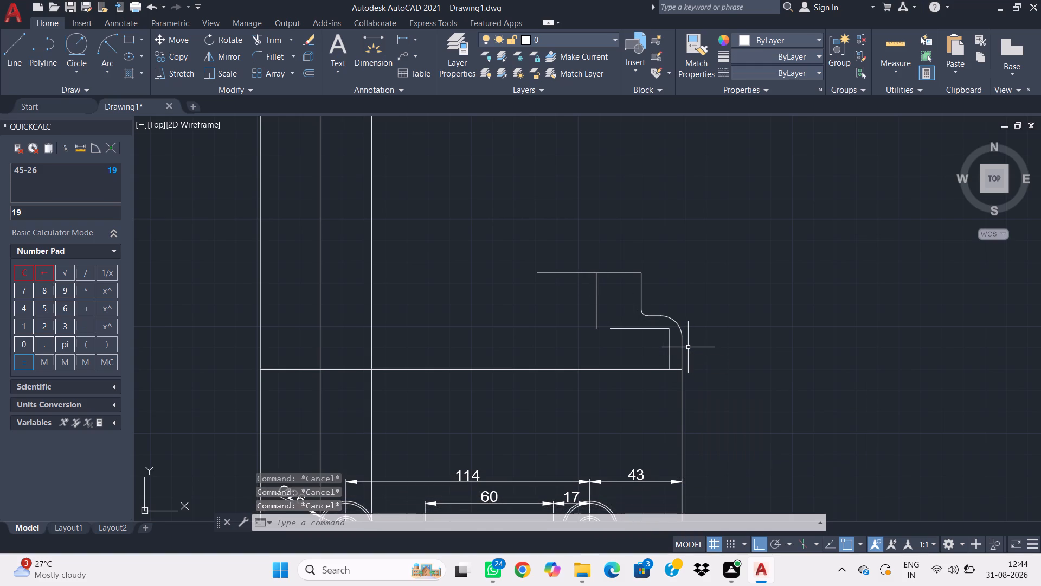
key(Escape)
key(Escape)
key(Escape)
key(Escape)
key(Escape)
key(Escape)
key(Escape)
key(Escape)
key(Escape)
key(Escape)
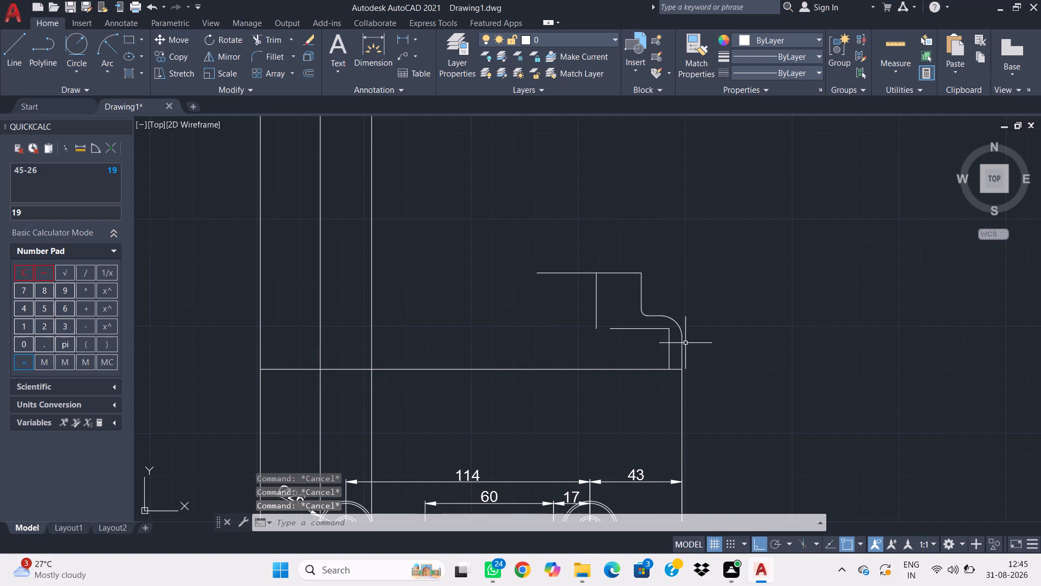
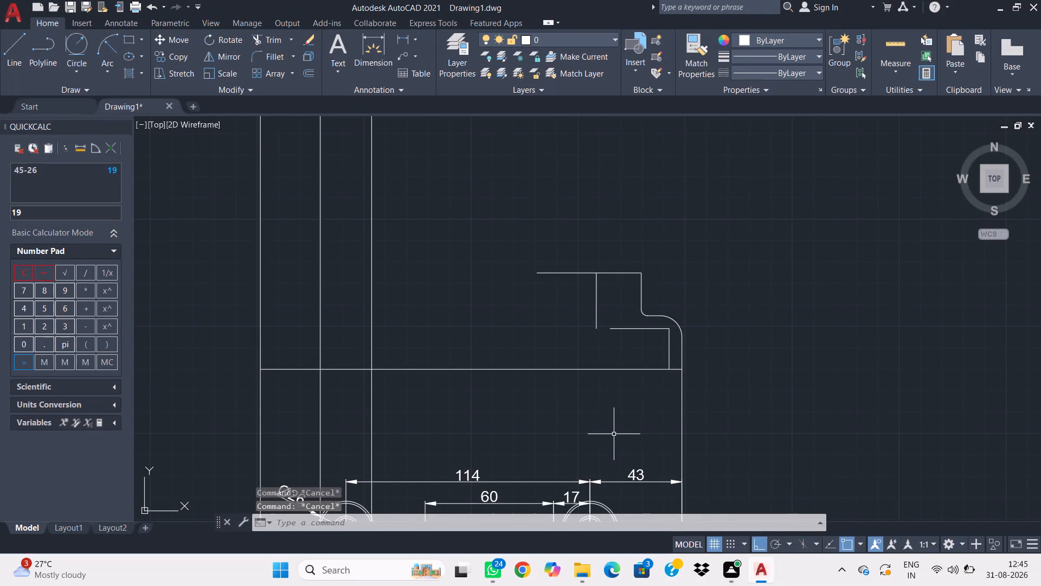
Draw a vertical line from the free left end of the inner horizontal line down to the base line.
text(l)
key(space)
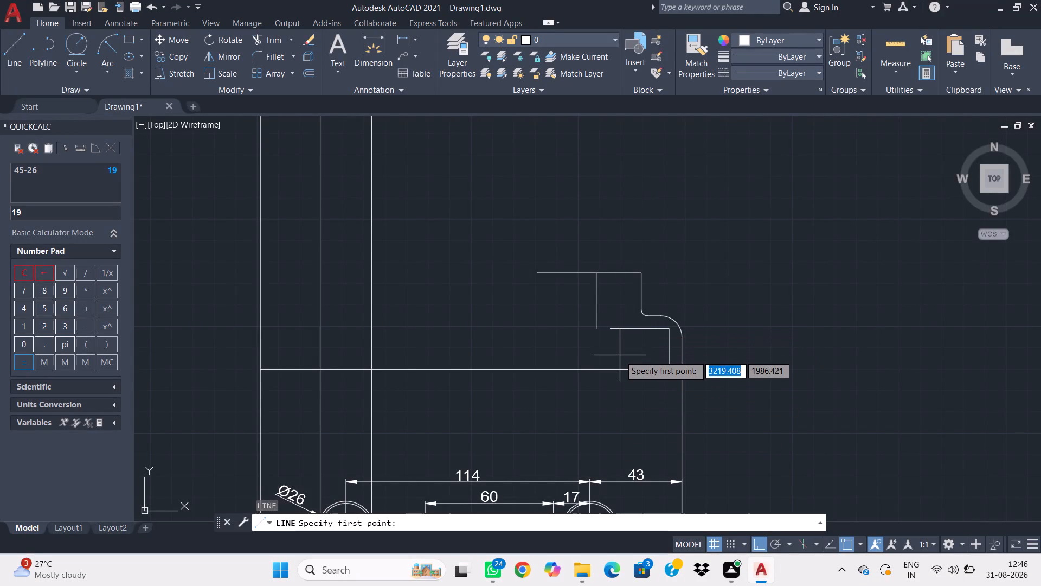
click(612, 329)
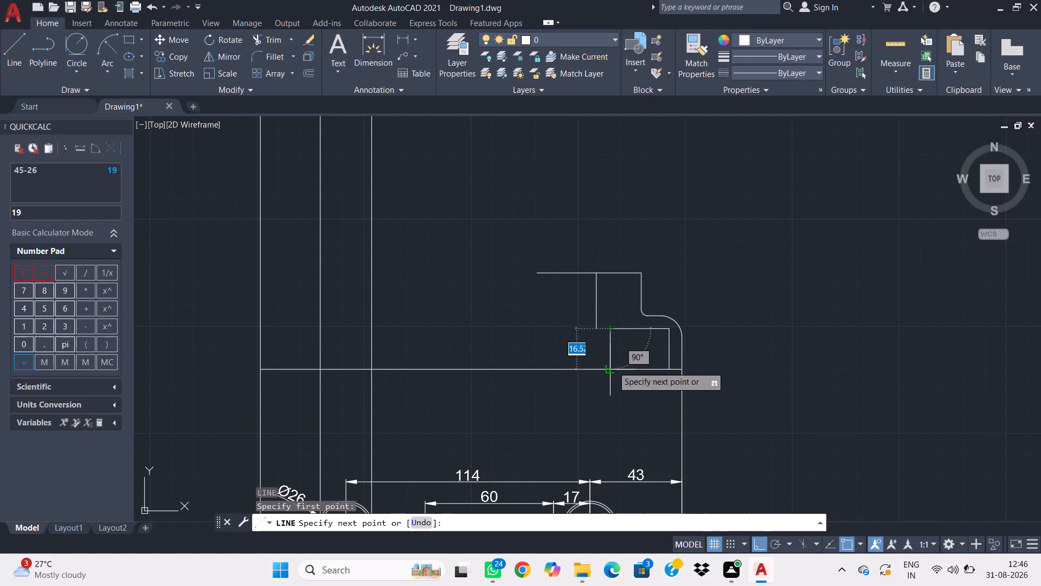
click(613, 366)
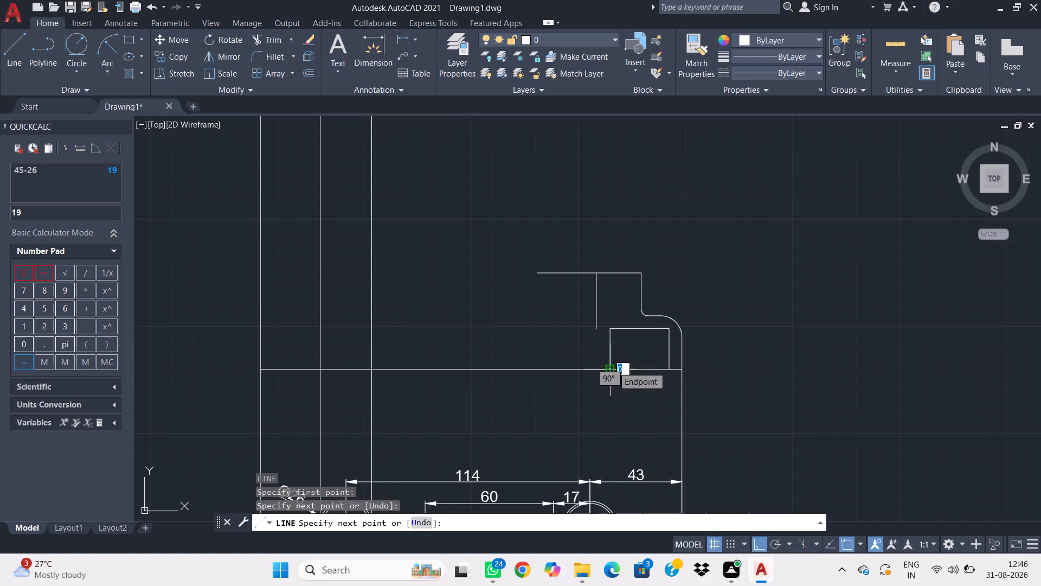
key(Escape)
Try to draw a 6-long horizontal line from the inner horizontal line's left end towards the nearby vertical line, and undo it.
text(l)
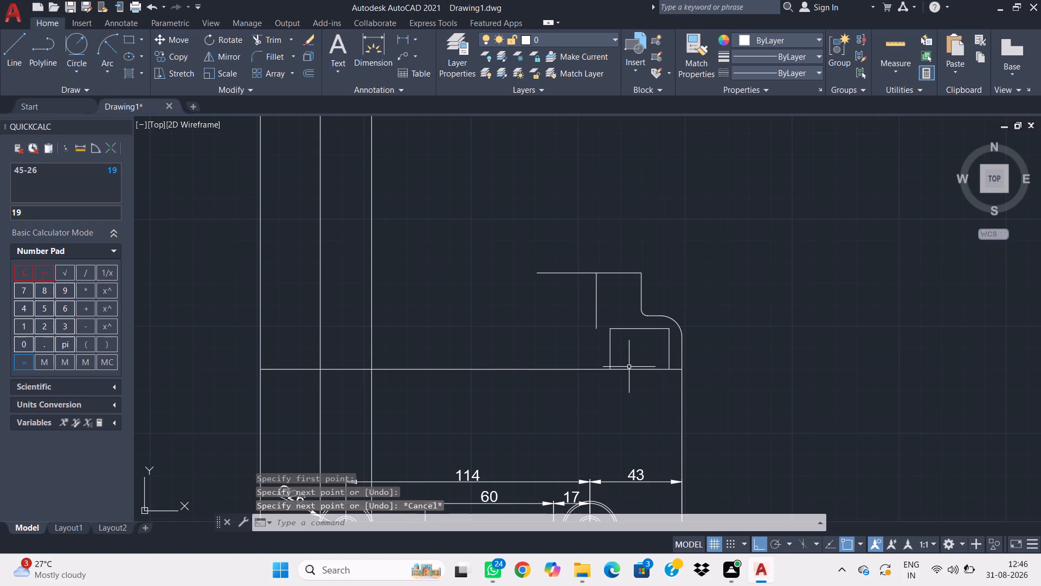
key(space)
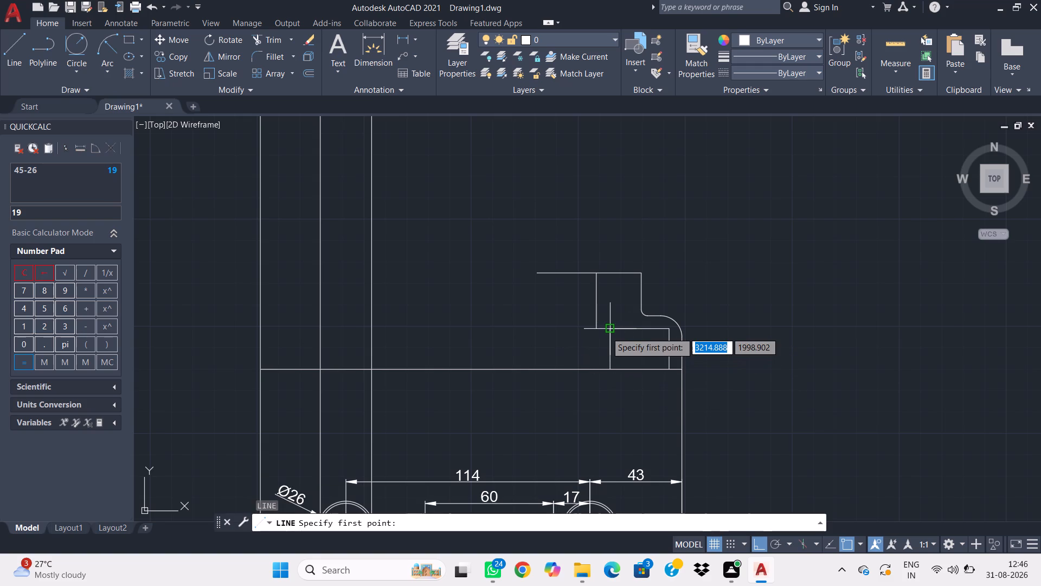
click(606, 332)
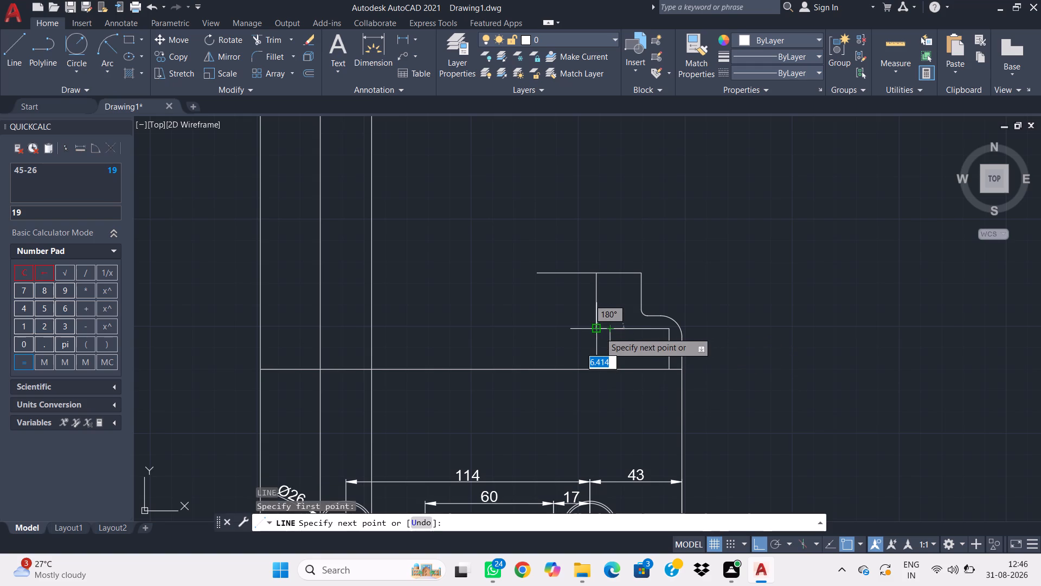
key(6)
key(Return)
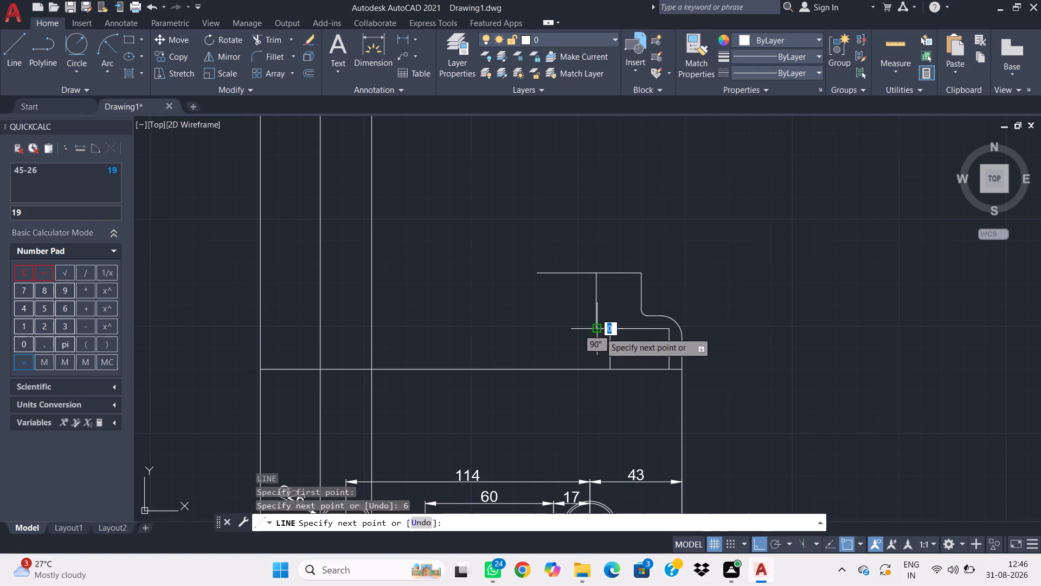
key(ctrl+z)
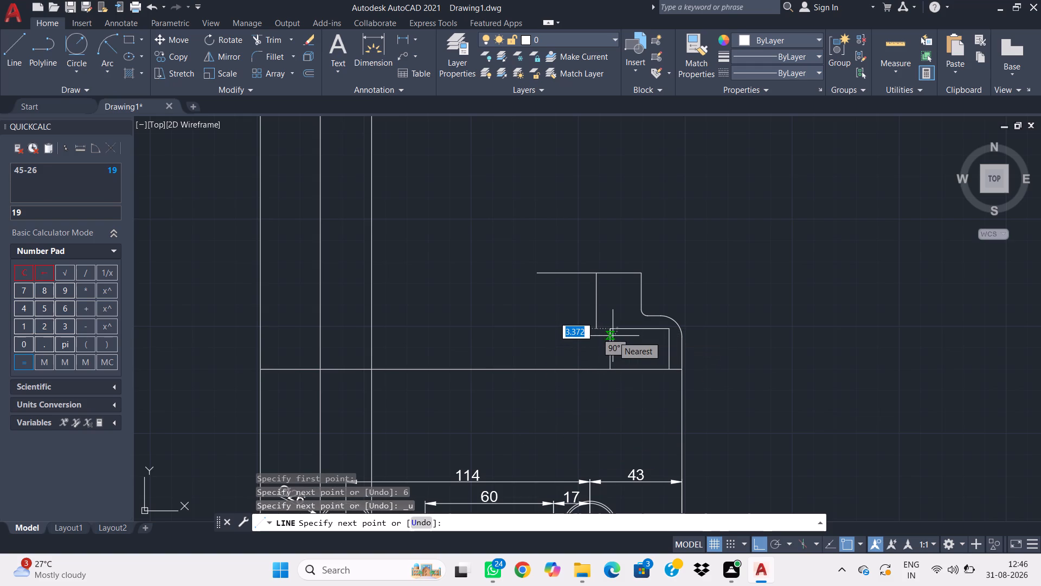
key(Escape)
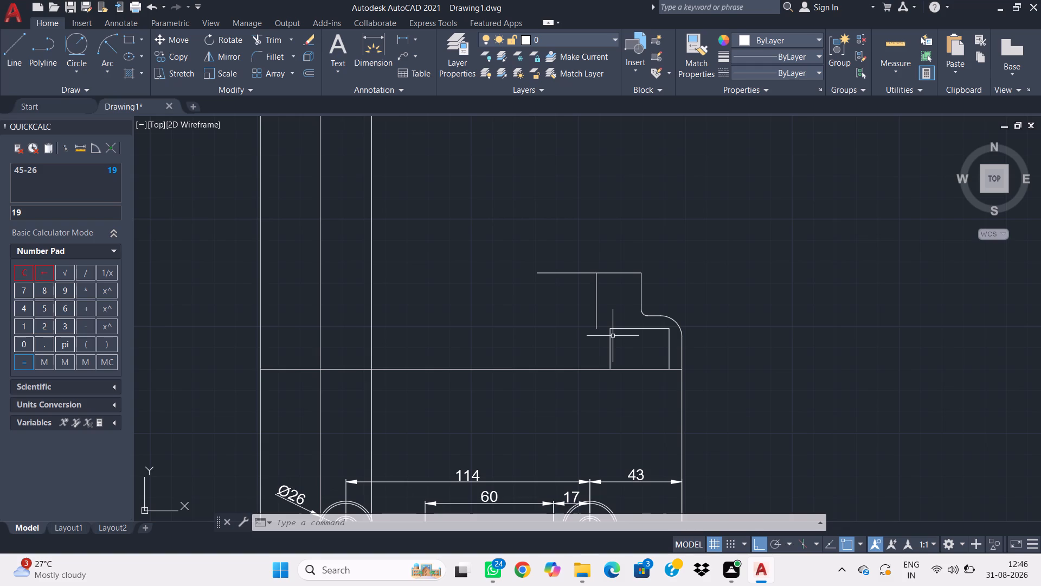
Draw a vertical construction line (XLINE) through the right quadrant of the right boss's circle just inside the Ø26 one.
text(xl)
key(space)
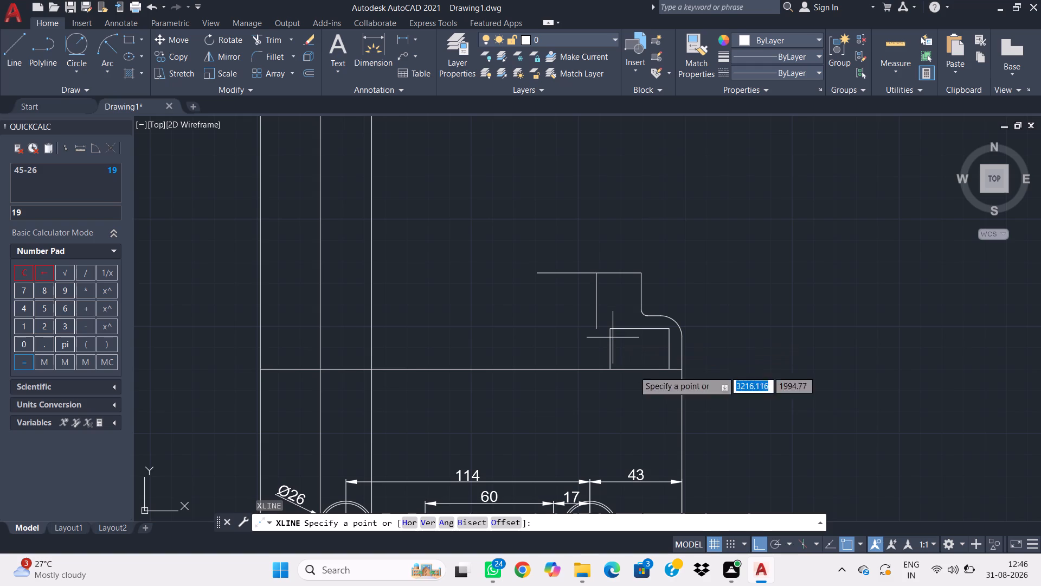
middle_drag(636, 391, 653, 206)
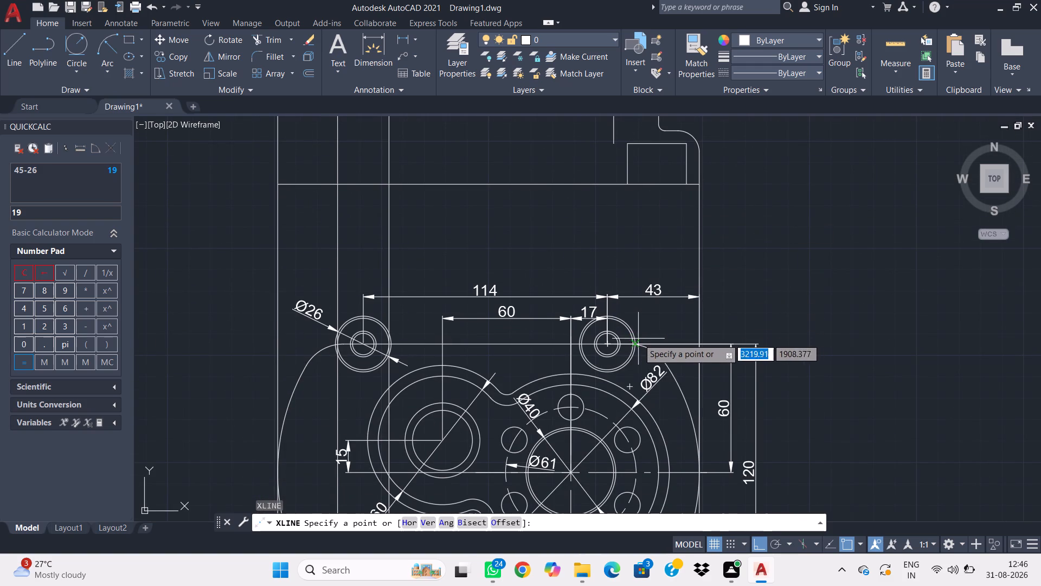
scroll(632, 344, up, 1)
click(631, 344)
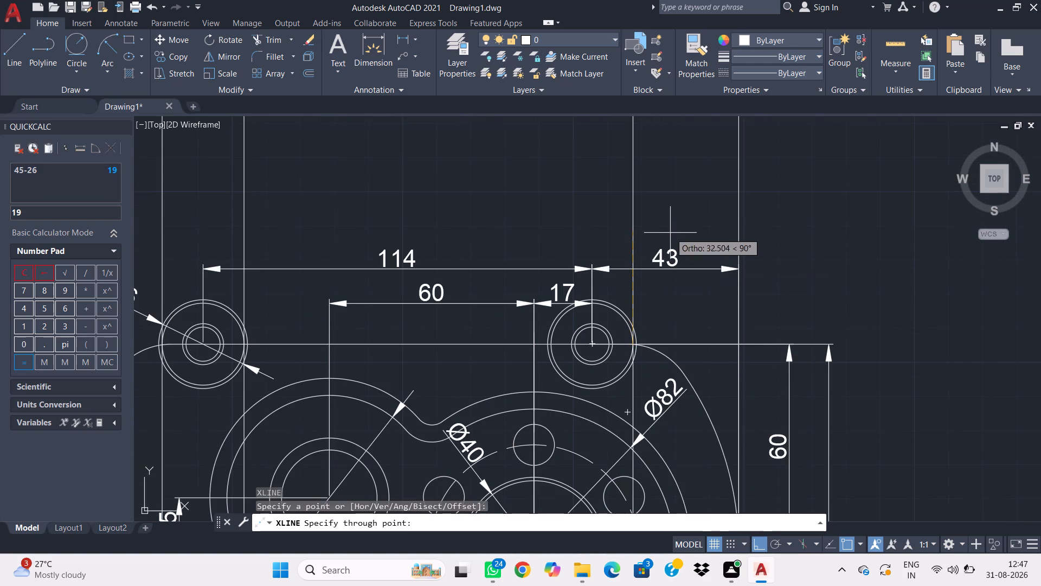
click(673, 218)
key(Escape)
Draw a vertical line 19 long from the construction line's crossing with the inner horizontal line down to the base line.
scroll(673, 219, down, 1)
middle_drag(673, 234, 671, 341)
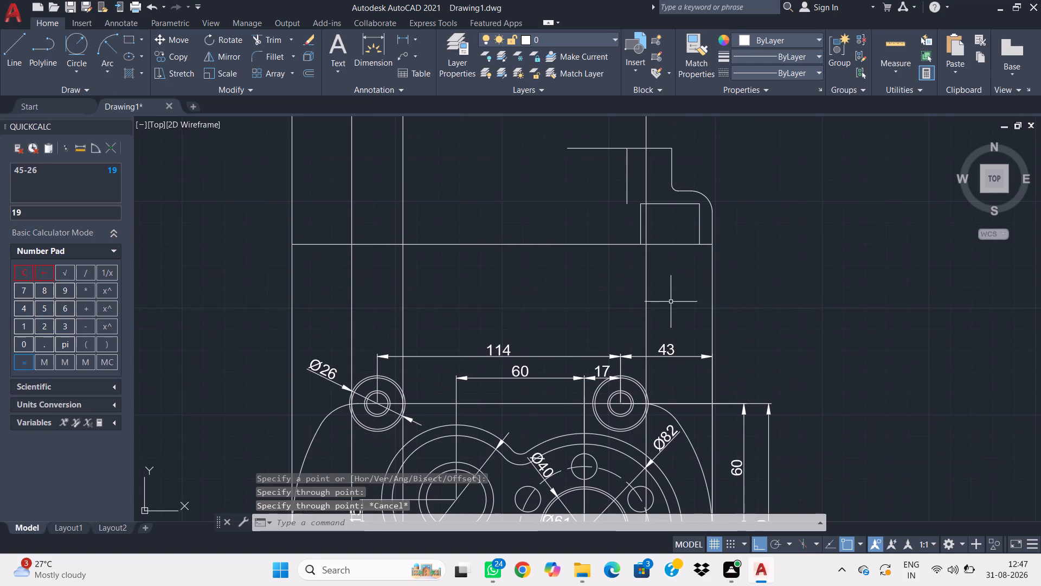
scroll(673, 245, up, 2)
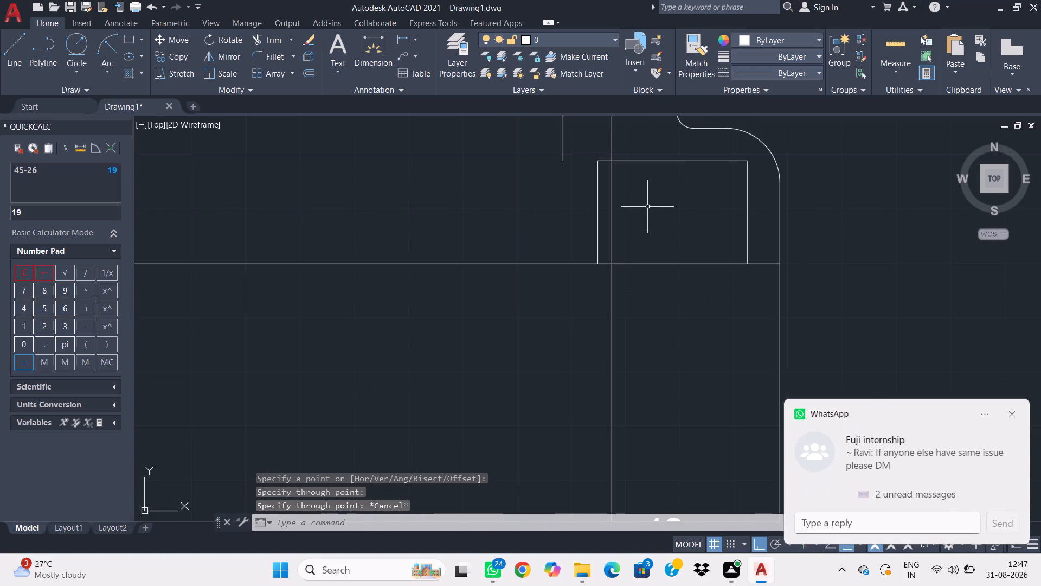
text(l)
key(space)
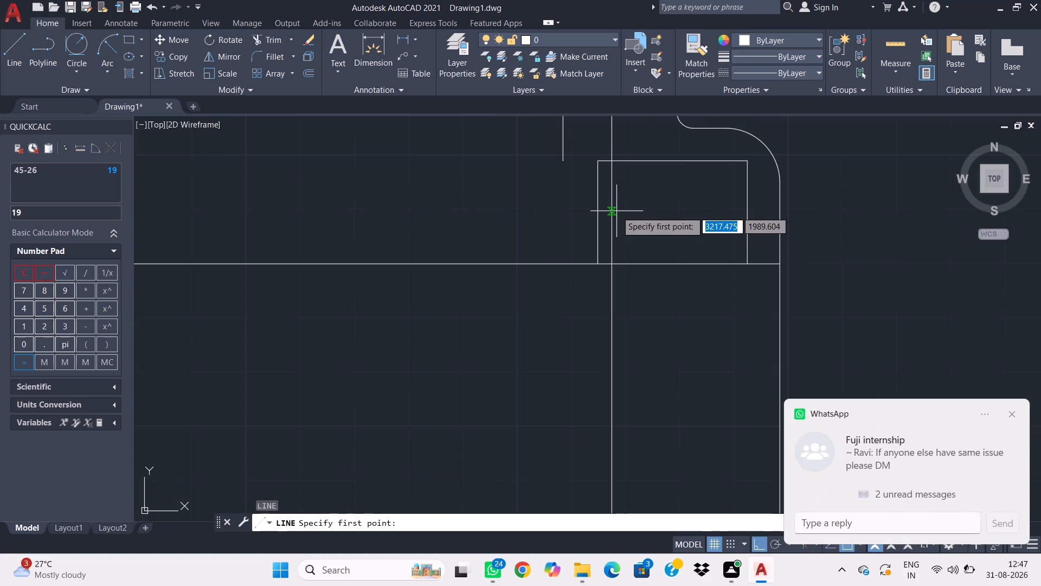
click(611, 162)
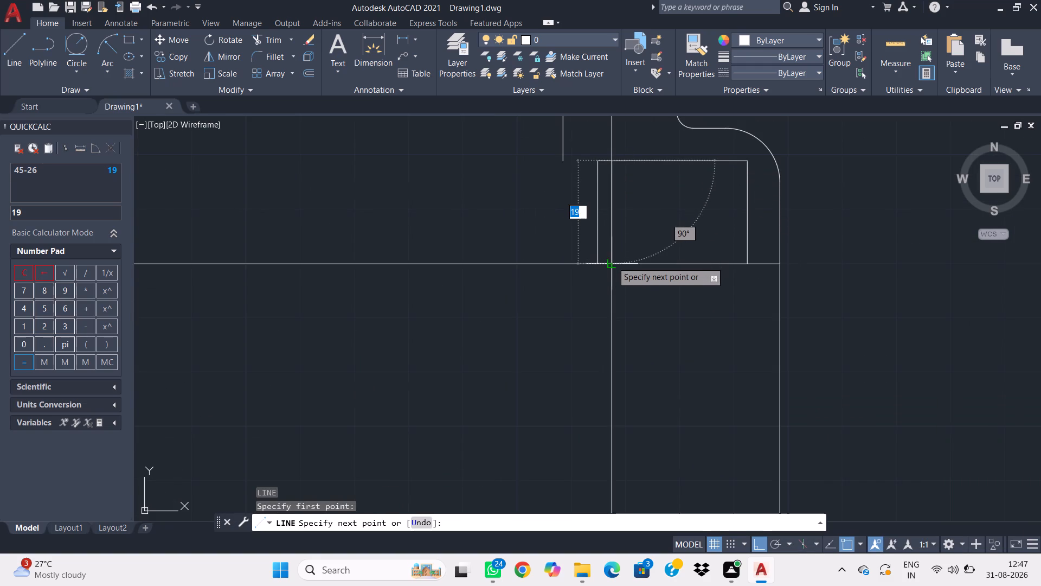
click(612, 262)
key(Escape)
Delete the vertical construction line and the vertical line under the inner horizontal line's left end.
click(620, 310)
click(603, 304)
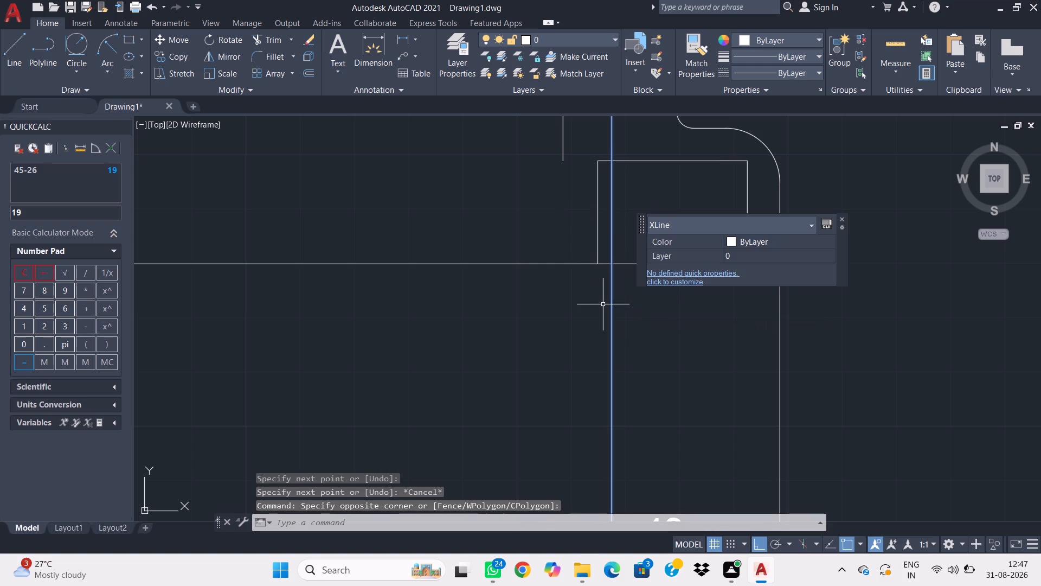
key(Delete)
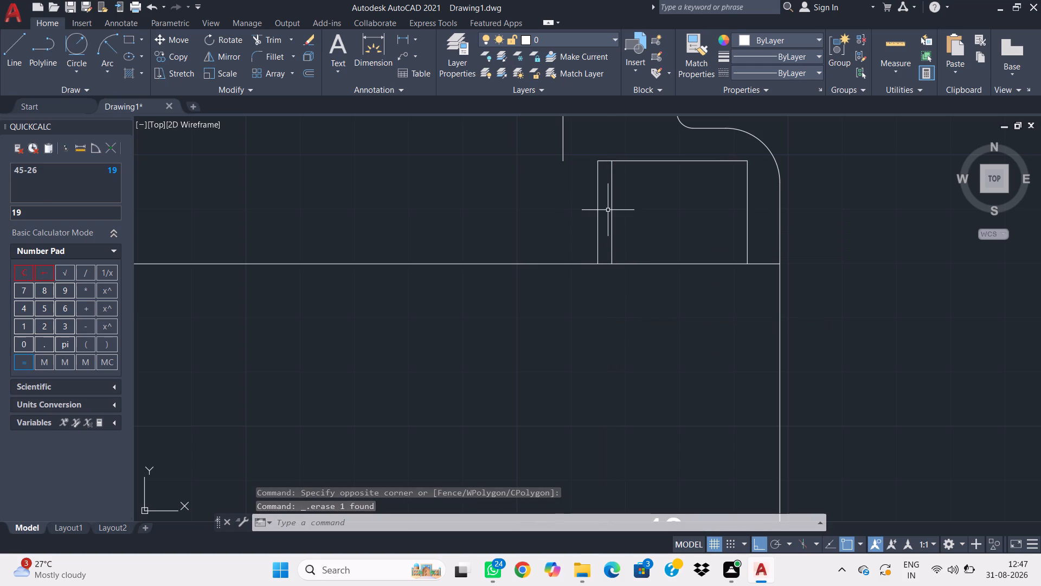
click(603, 215)
click(590, 218)
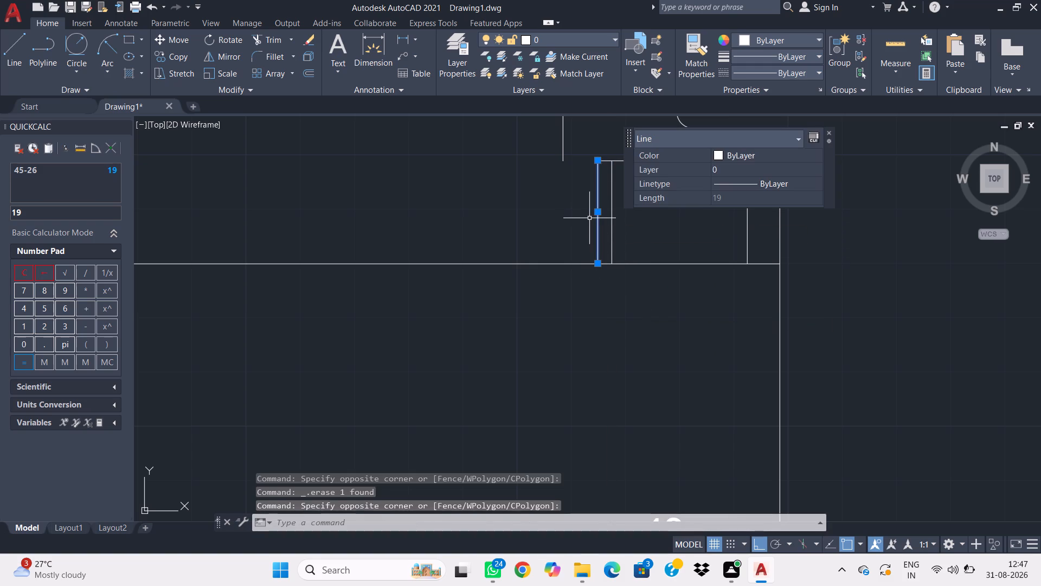
key(Delete)
Move the inner horizontal line straight up by 2 using its midpoint grip.
click(690, 185)
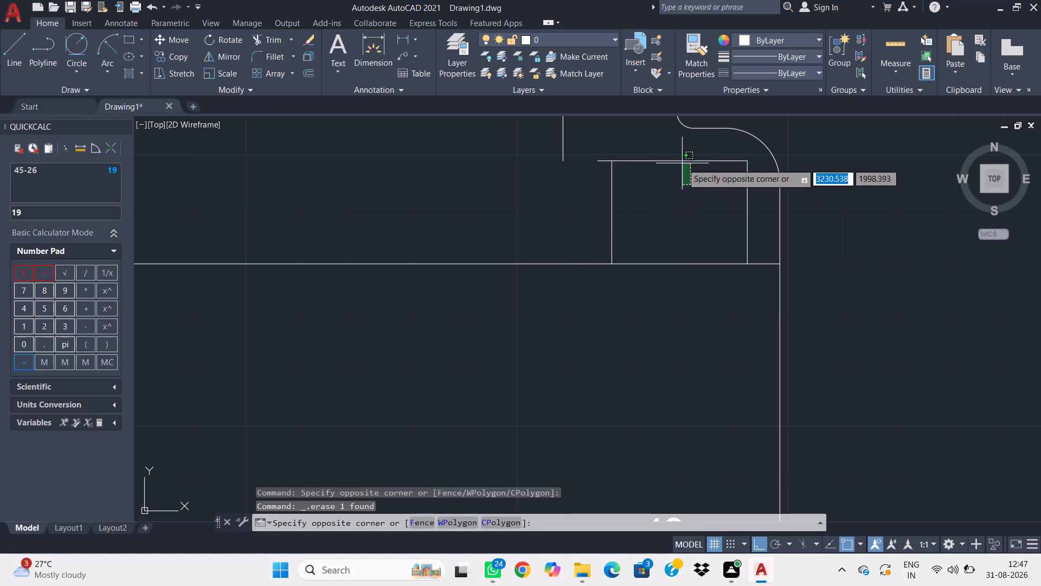
click(682, 160)
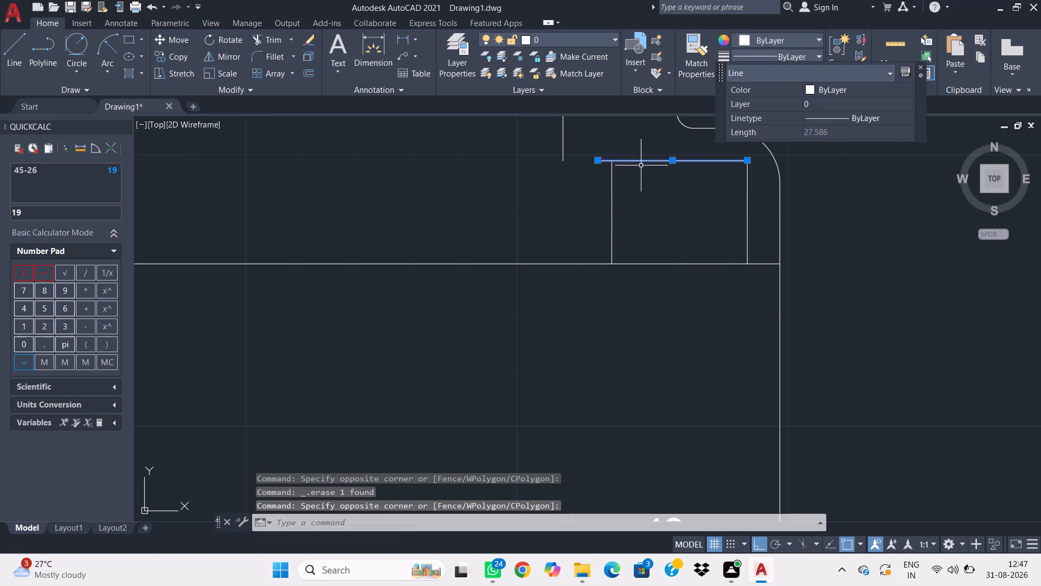
click(673, 162)
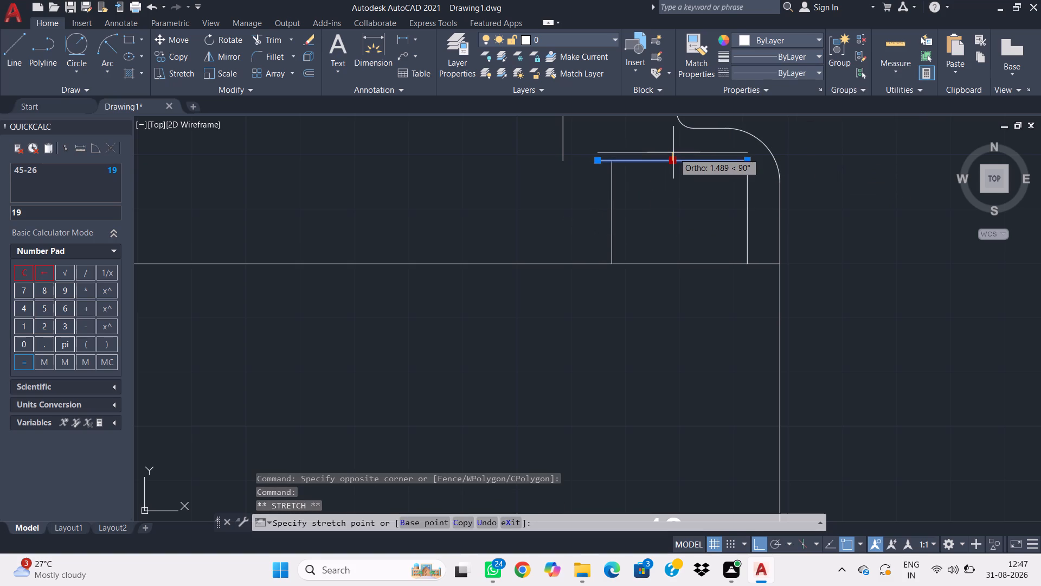
key(2)
key(Return)
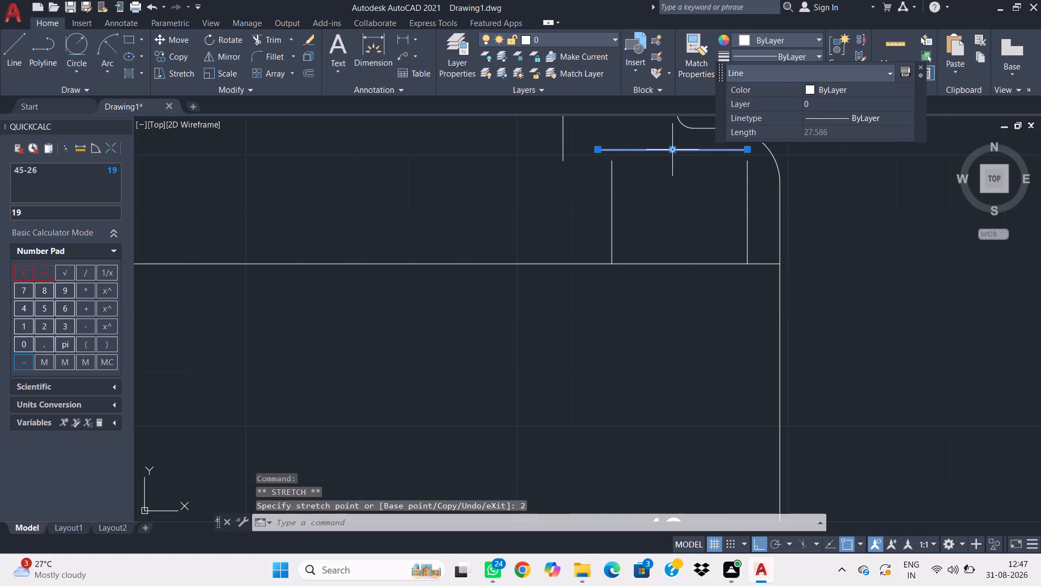
click(625, 209)
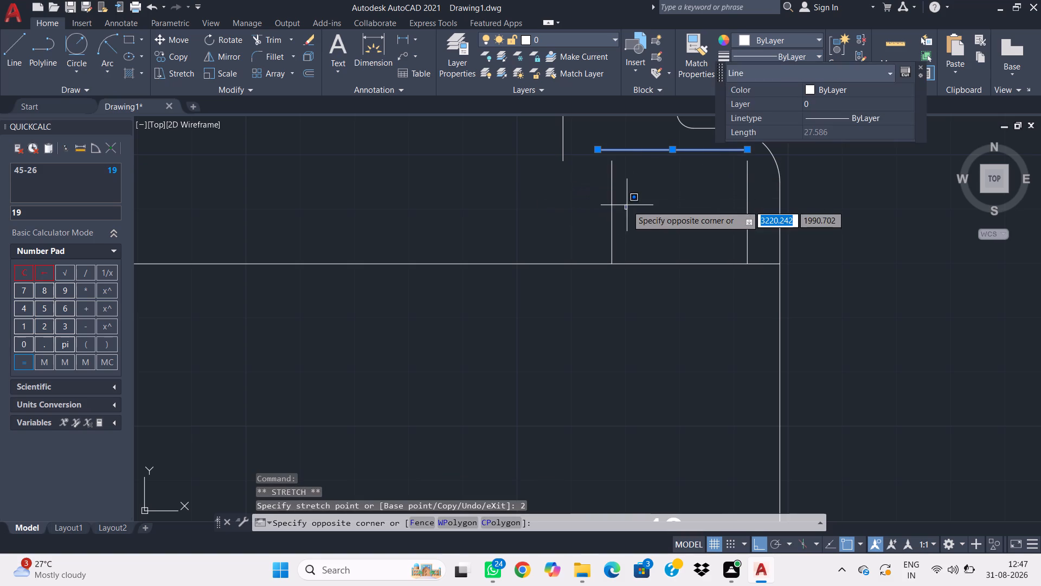
key(Escape)
Extend the two inner vertical lines up to the raised horizontal line.
key(grave)
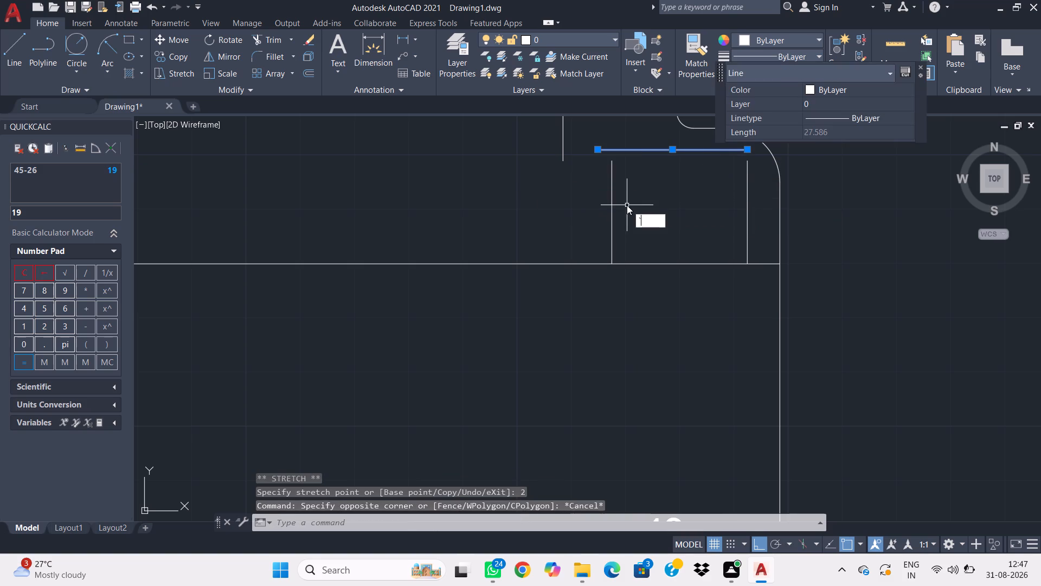
text(ex)
key(space)
drag(762, 200, 734, 200)
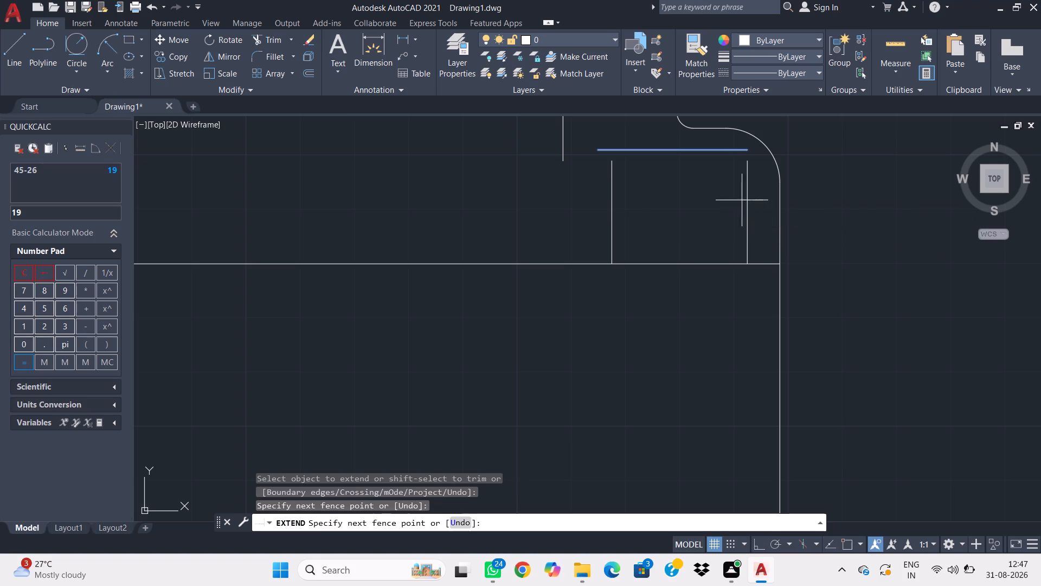
drag(734, 200, 553, 200)
key(Escape)
key(Escape)
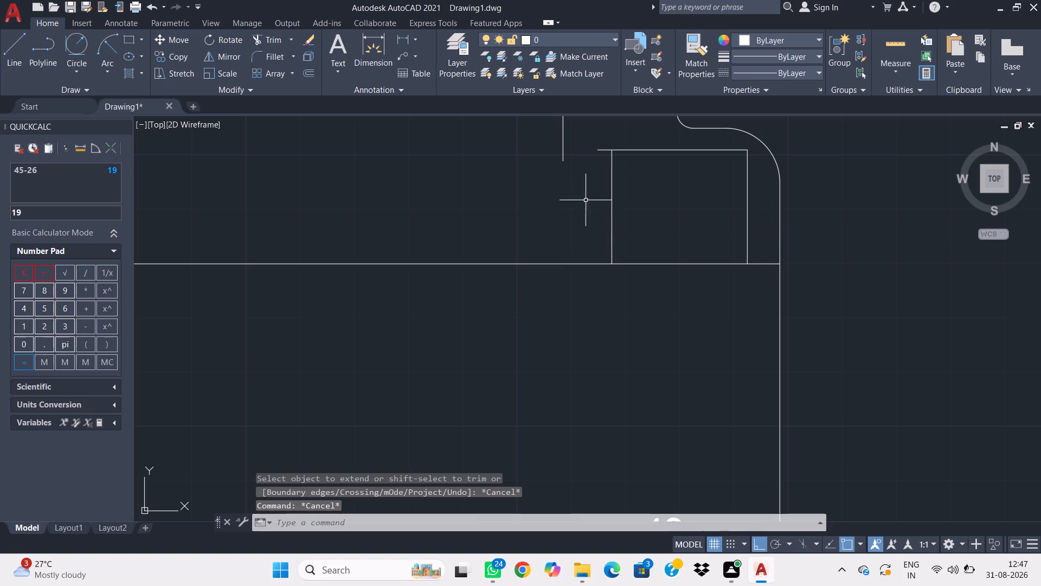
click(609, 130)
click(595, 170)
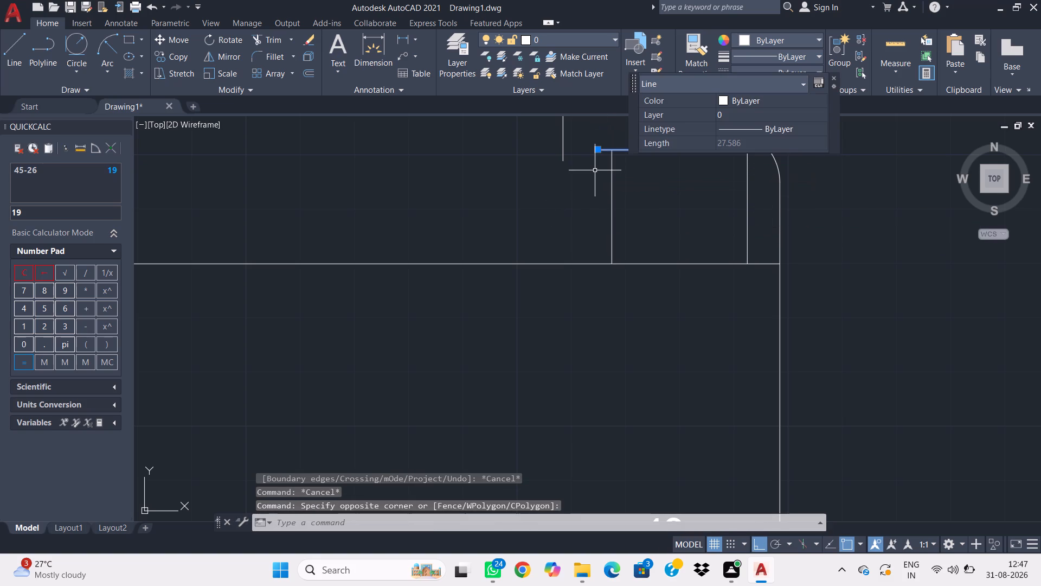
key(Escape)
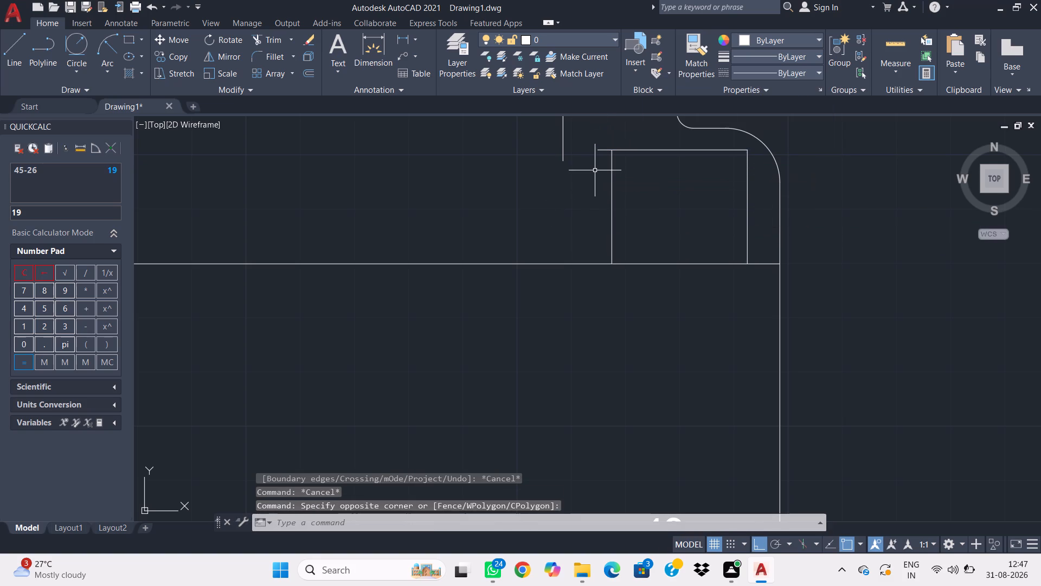
Draw a horizontal helper line rightward from the 26-long vertical line's lower end, past the nearer inner vertical line.
text(l)
key(space)
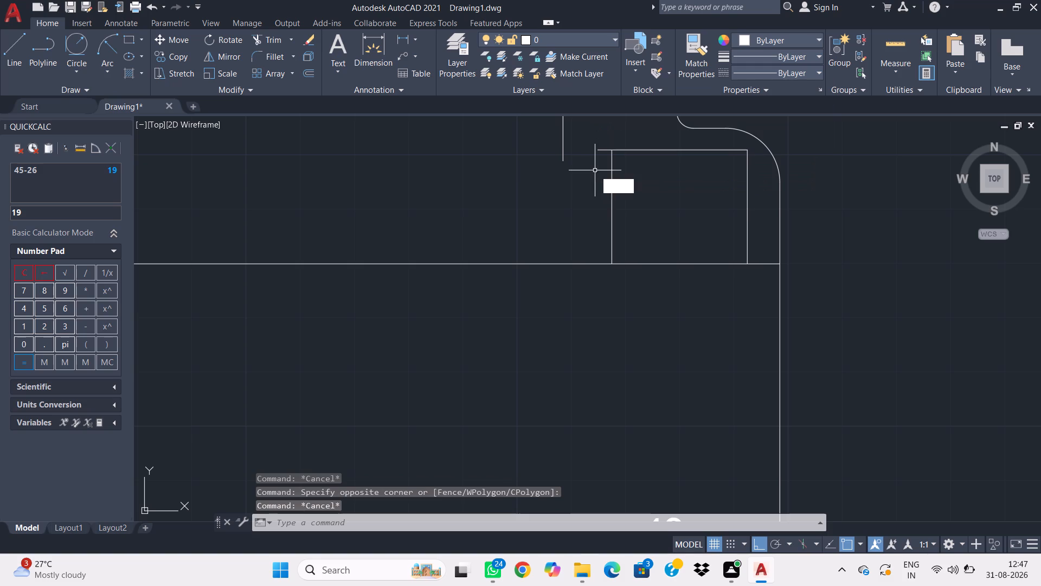
click(563, 161)
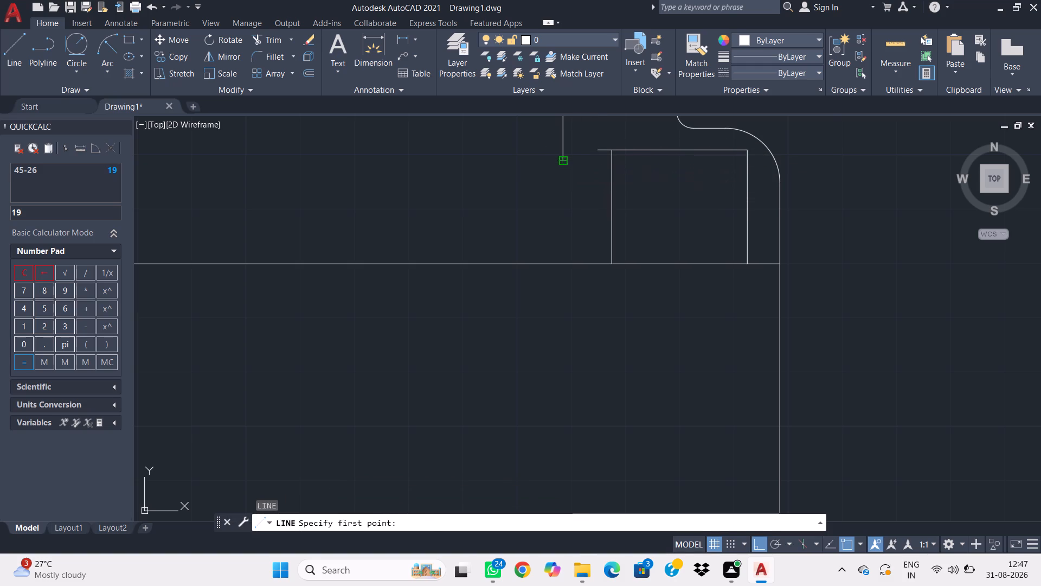
click(653, 183)
key(Escape)
Draw a vertical line 2 long from the raised horizontal line's left end down to the helper line.
text(l)
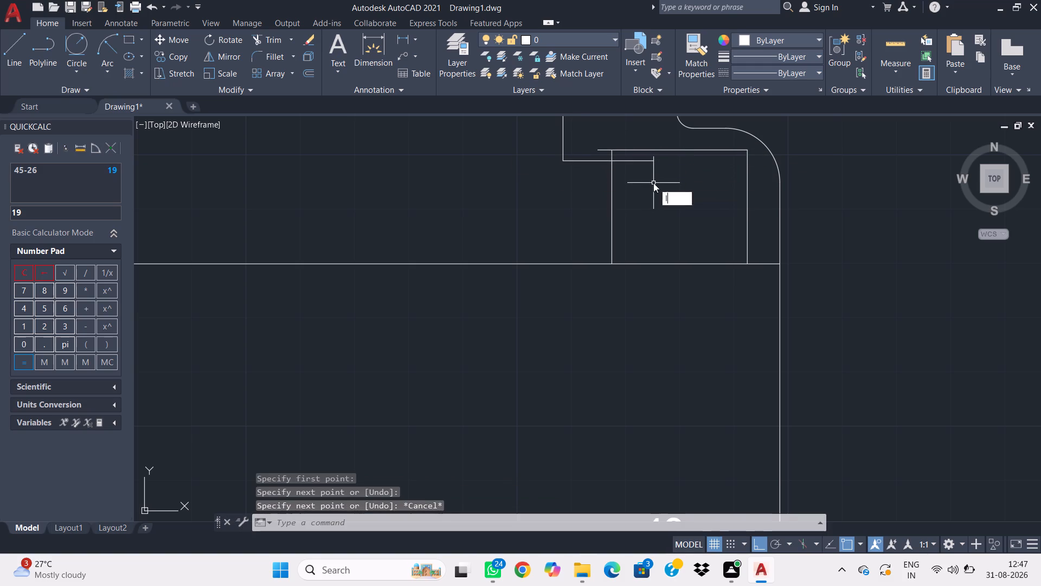
key(space)
click(601, 148)
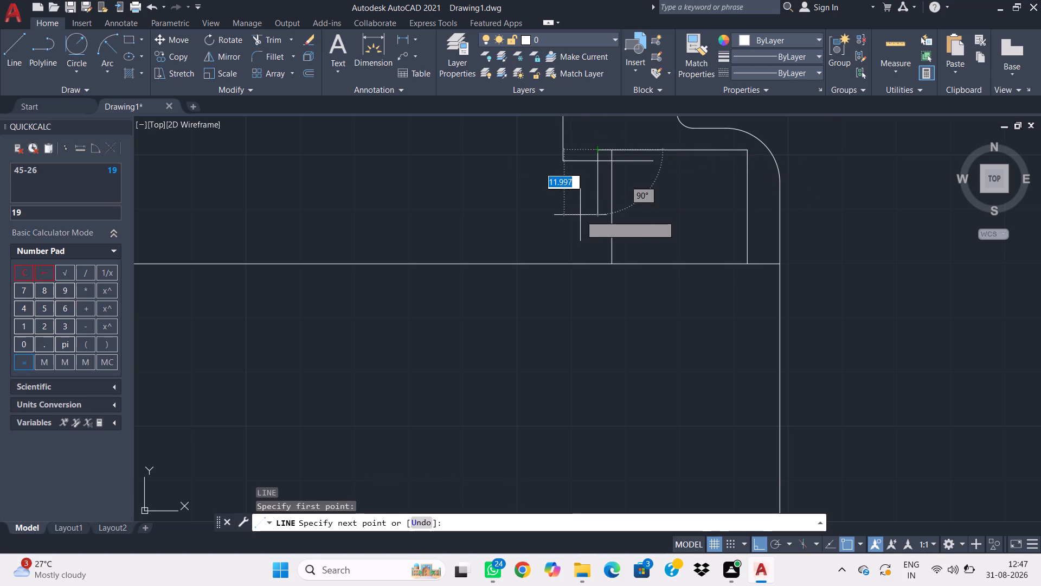
click(598, 161)
key(Escape)
Delete the horizontal helper line running from the 26-long vertical line's lower end.
click(640, 180)
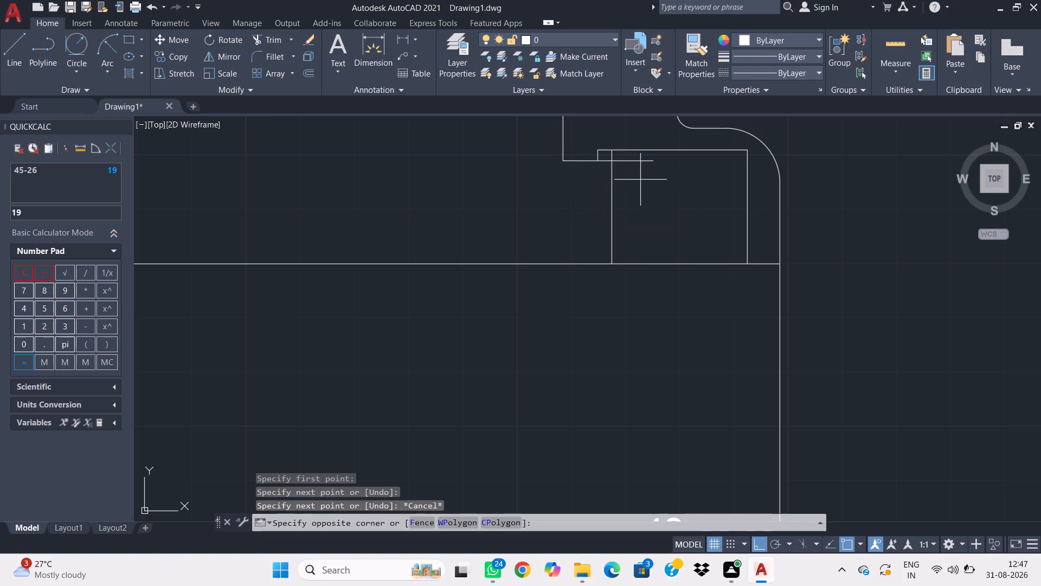
click(634, 158)
key(Delete)
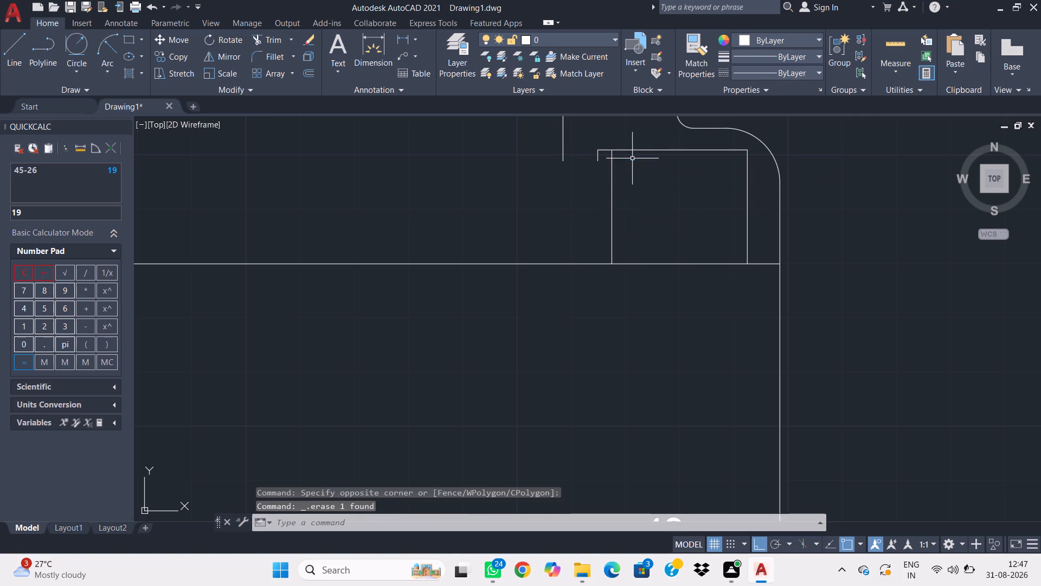
Draw a horizontal line 50 long leftward from the lower end of the 2-long vertical line.
text(l)
key(space)
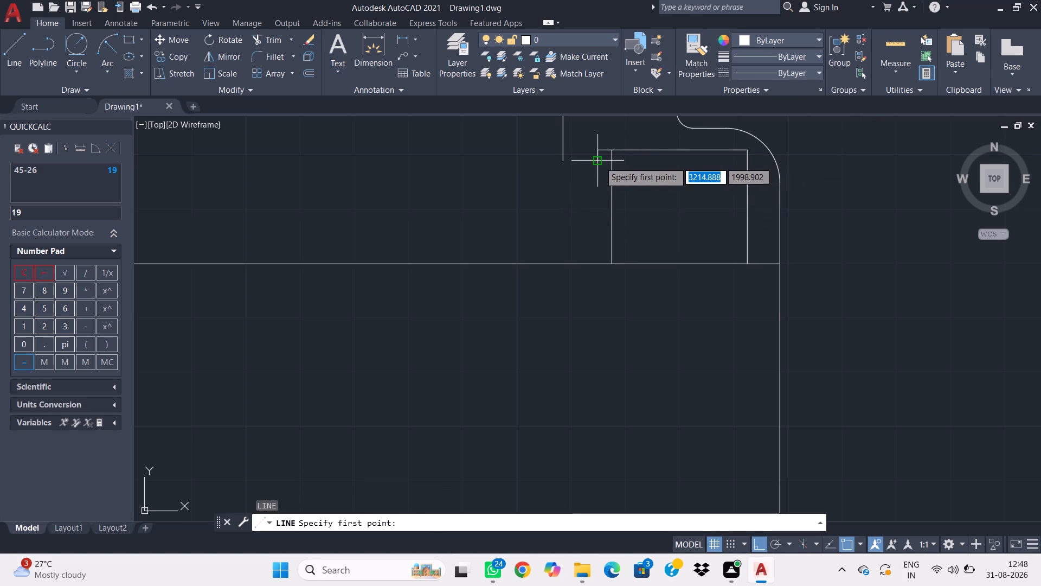
click(600, 162)
middle_drag(459, 159, 547, 198)
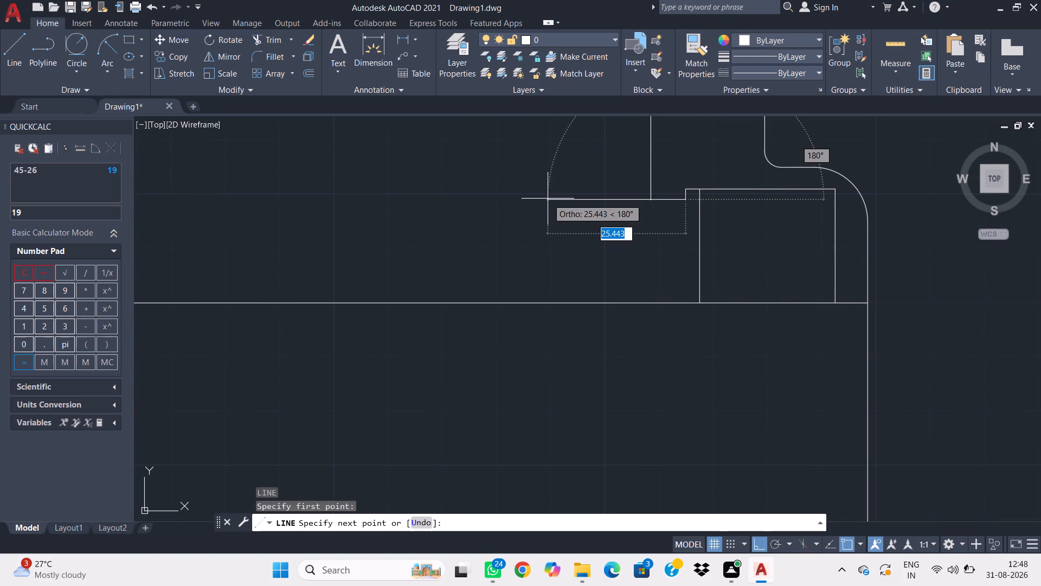
text(50)
key(Return)
key(Escape)
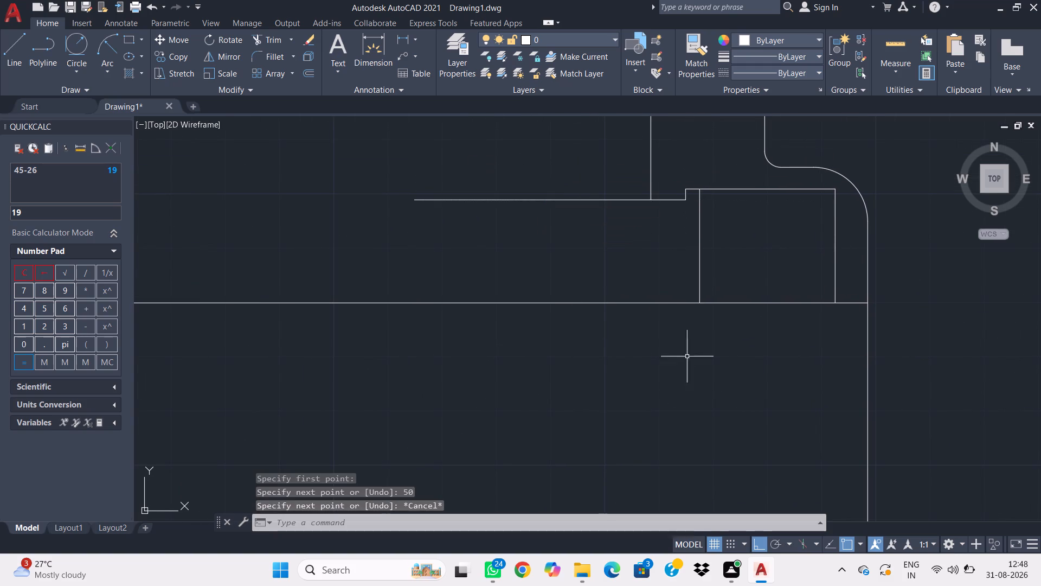
Project a vertical construction line up from the left quadrant of the Ø40 circle in the dimensioned view below.
middle_drag(593, 212, 594, 227)
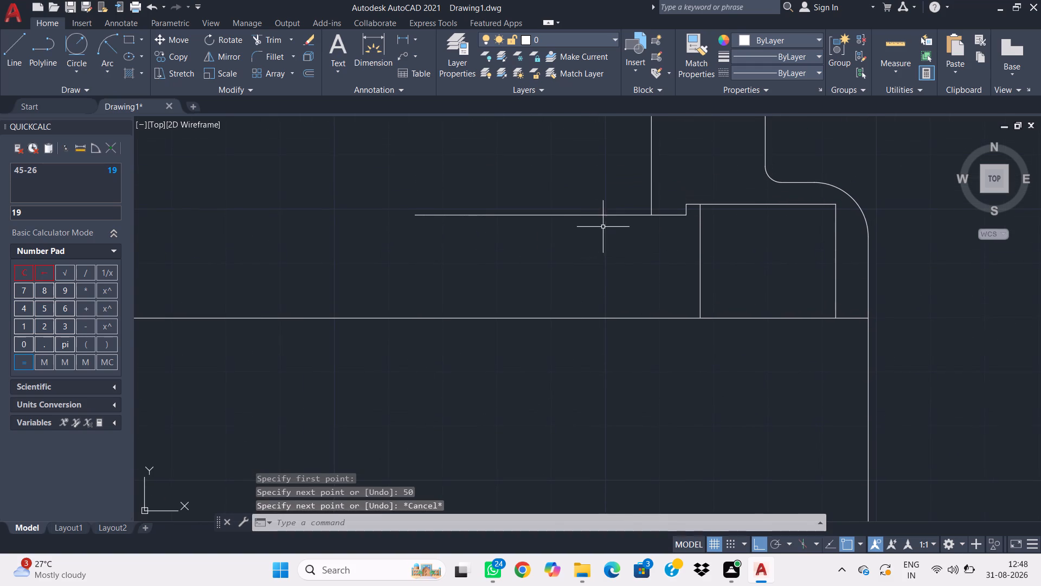
scroll(610, 227, down, 1)
middle_drag(587, 268, 681, 306)
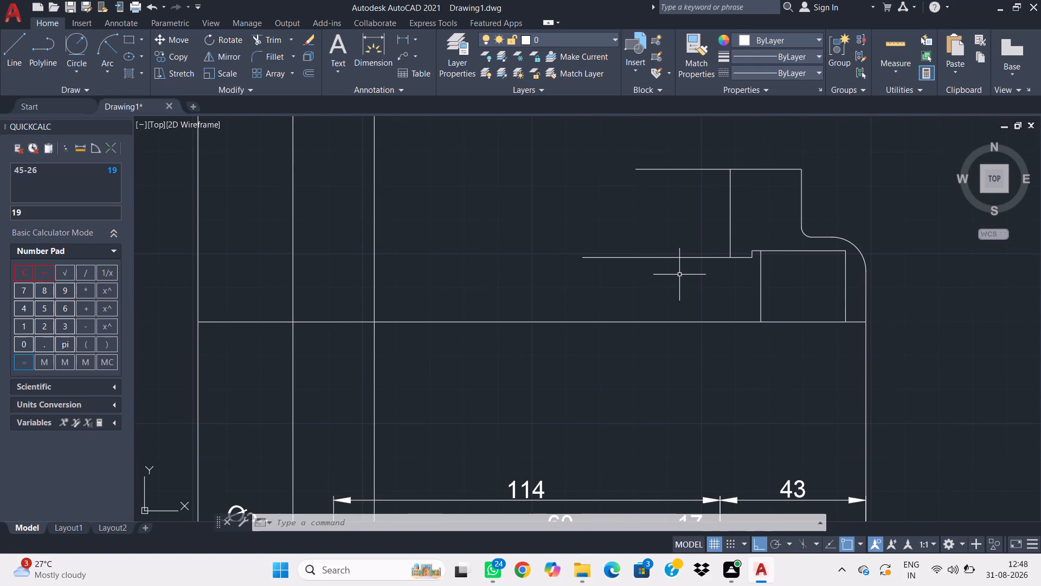
scroll(679, 274, down, 1)
middle_drag(673, 313, 674, 273)
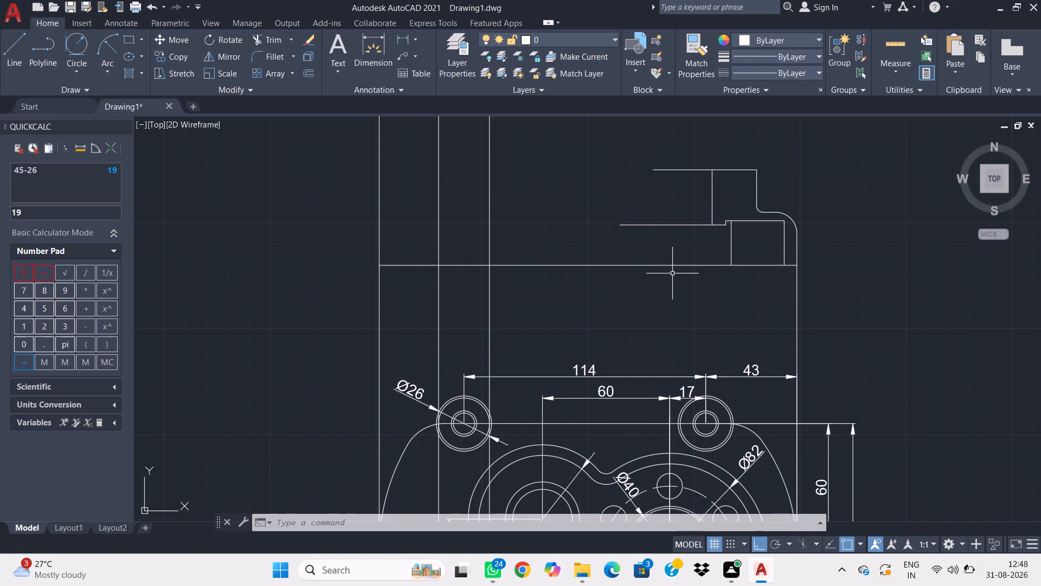
text(xl)
key(space)
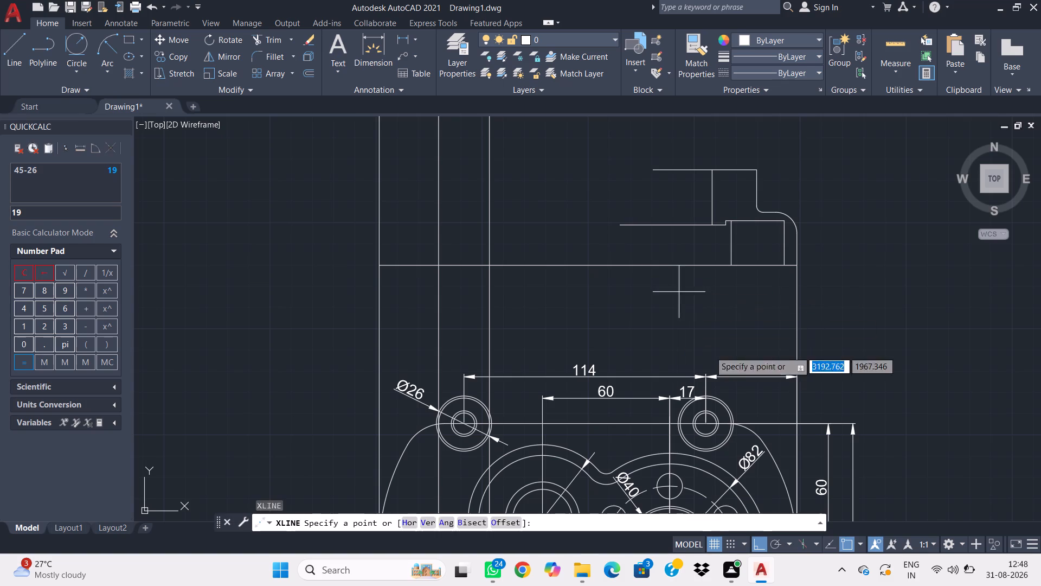
middle_drag(710, 351, 851, 174)
scroll(751, 340, up, 2)
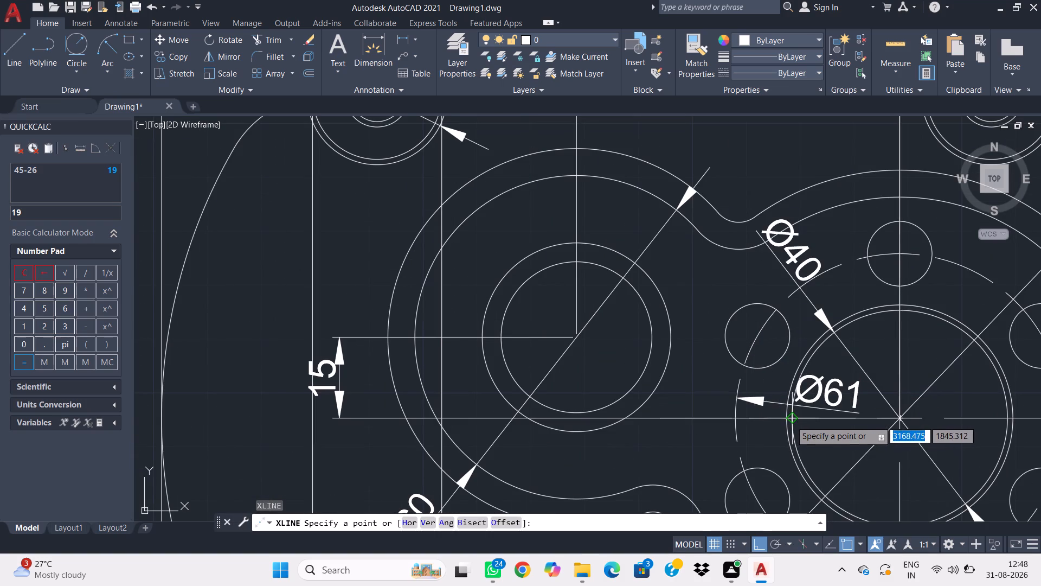
click(792, 419)
middle_drag(814, 257, 664, 511)
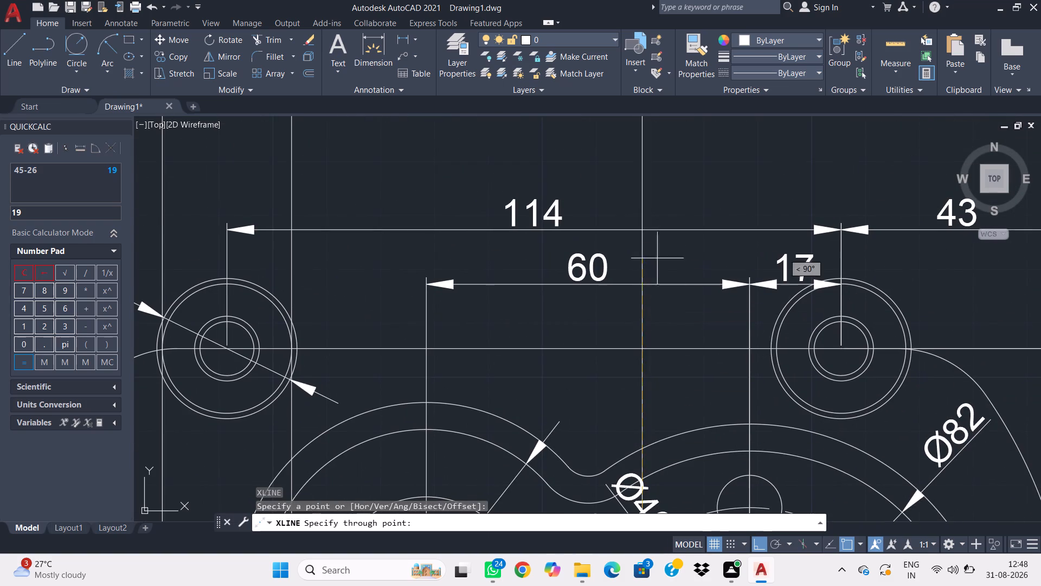
click(671, 200)
key(Escape)
scroll(669, 200, down, 4)
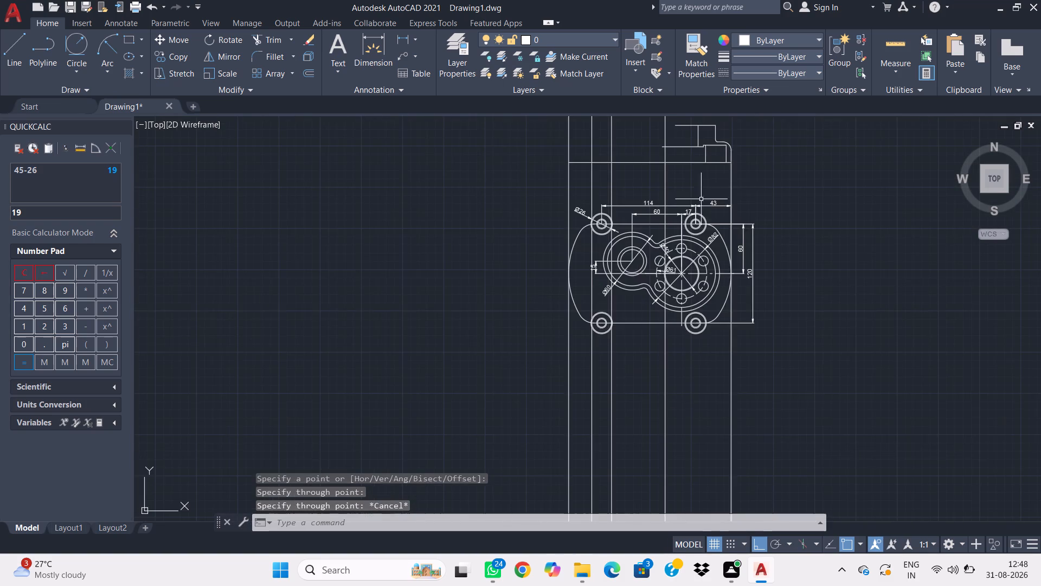
Extend the left end of the profile's top horizontal line to the new vertical construction line.
middle_drag(732, 182, 703, 289)
scroll(661, 274, up, 2)
scroll(631, 184, up, 1)
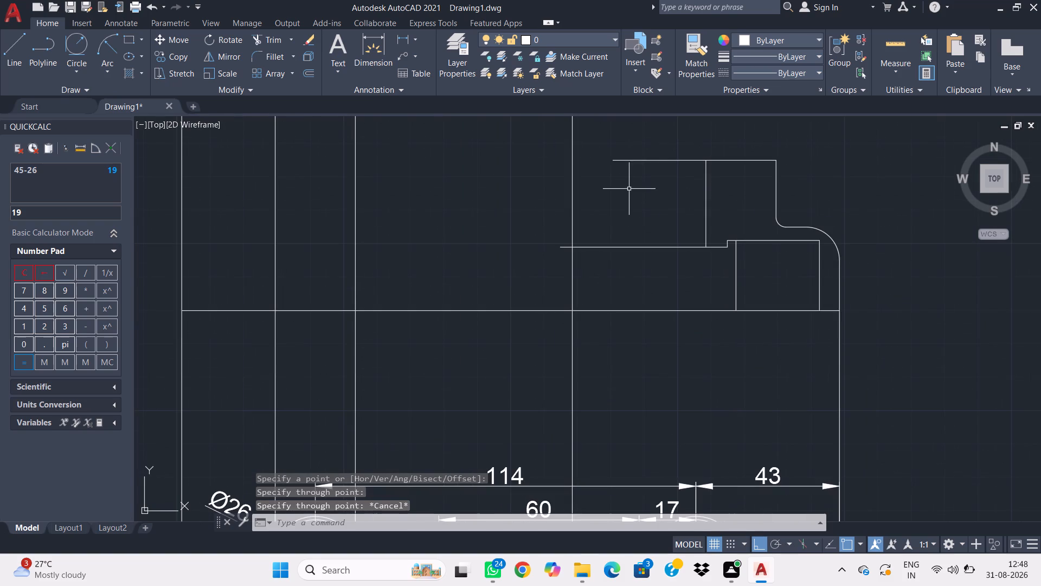
click(650, 181)
click(640, 136)
click(615, 160)
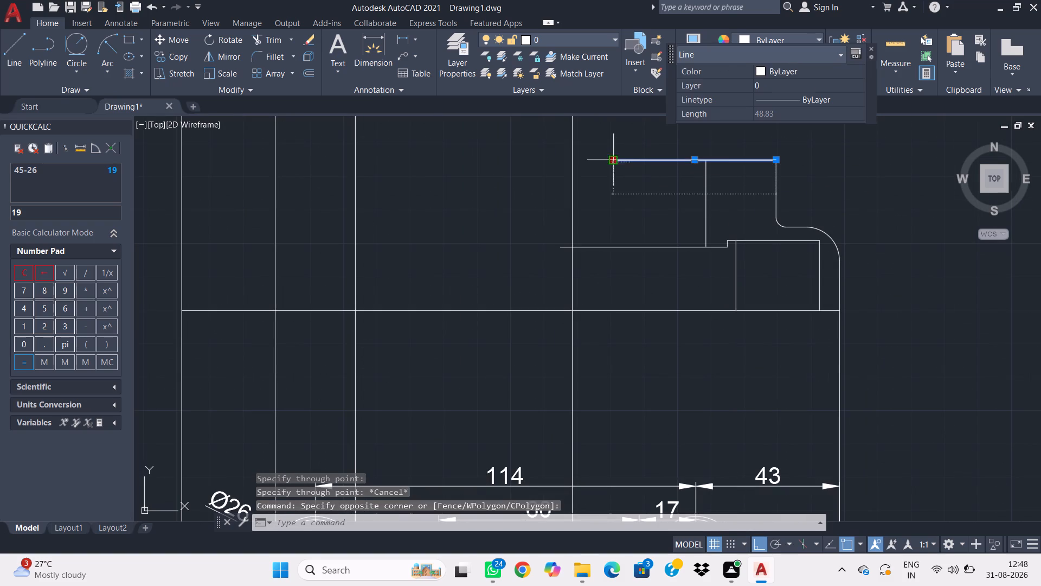
click(571, 159)
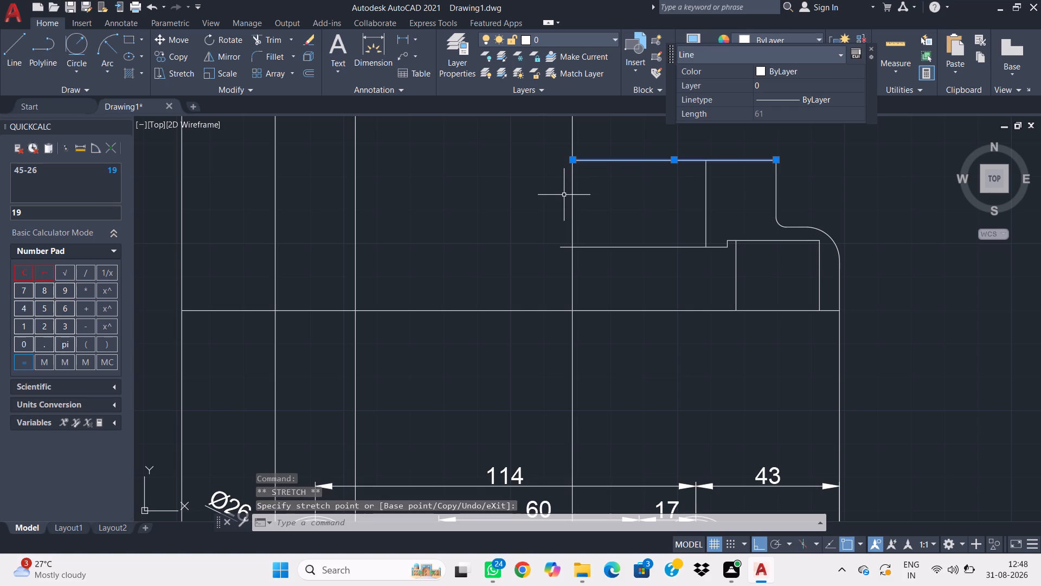
key(Escape)
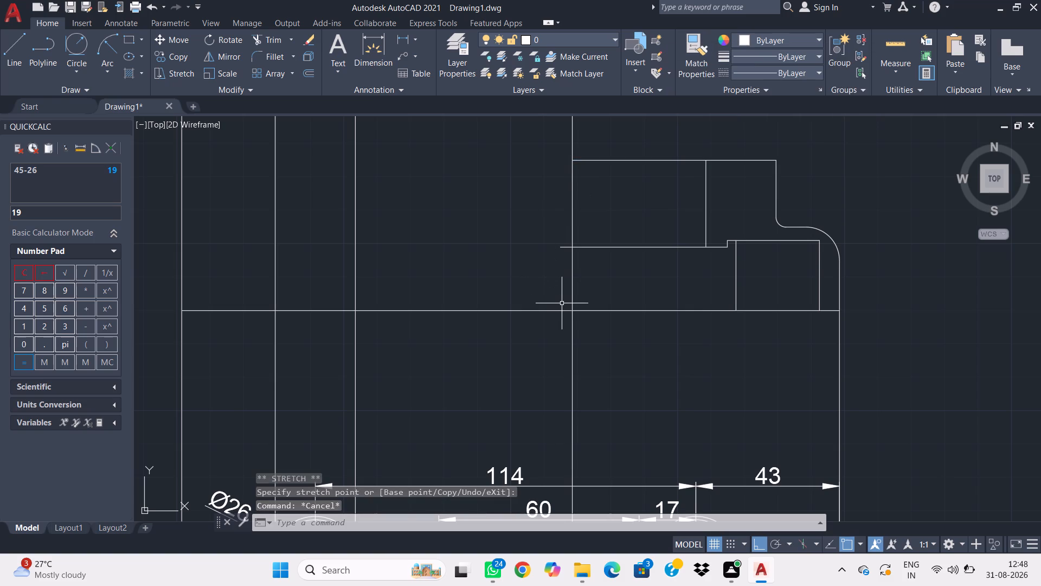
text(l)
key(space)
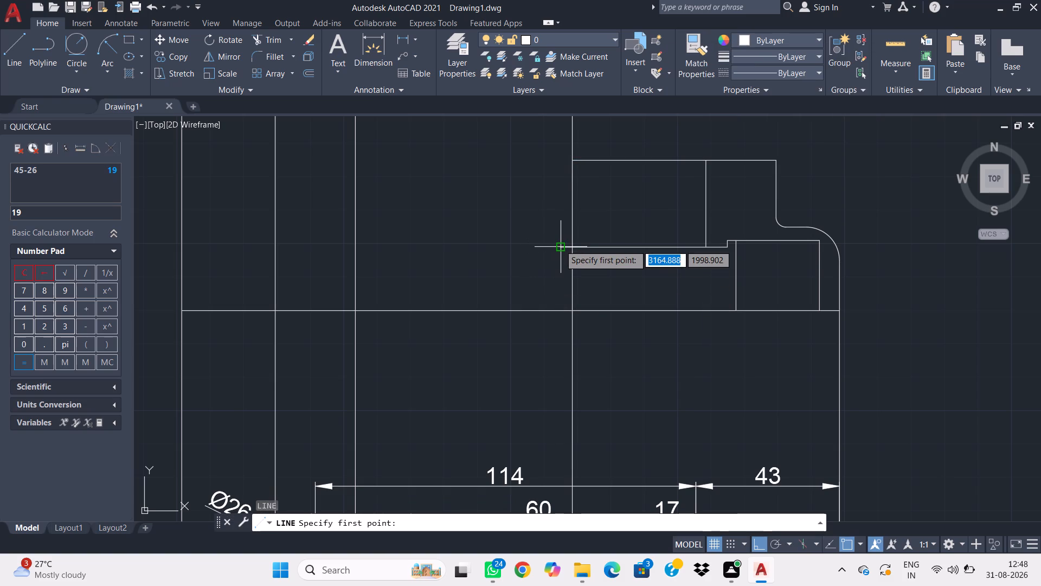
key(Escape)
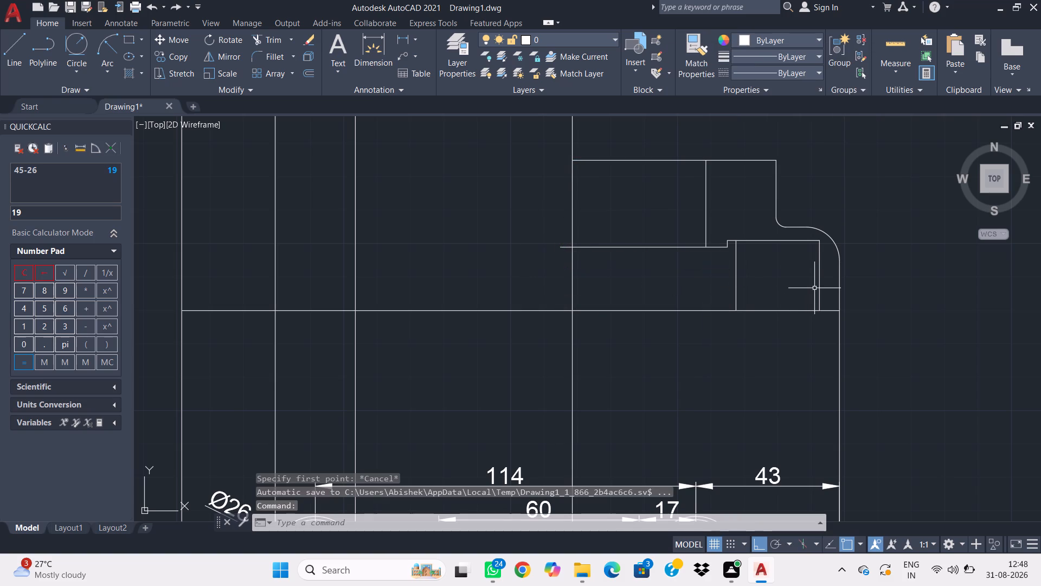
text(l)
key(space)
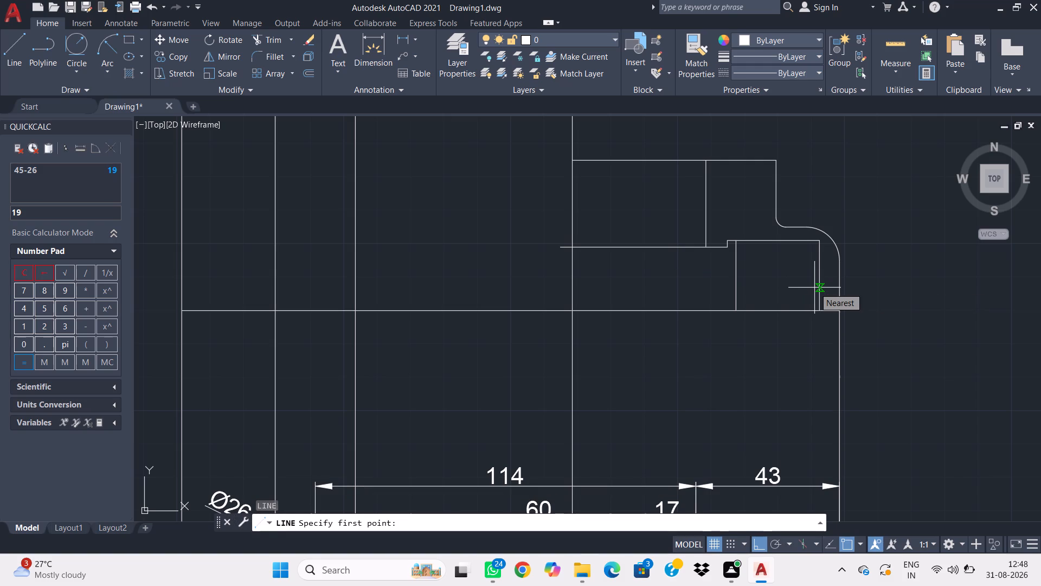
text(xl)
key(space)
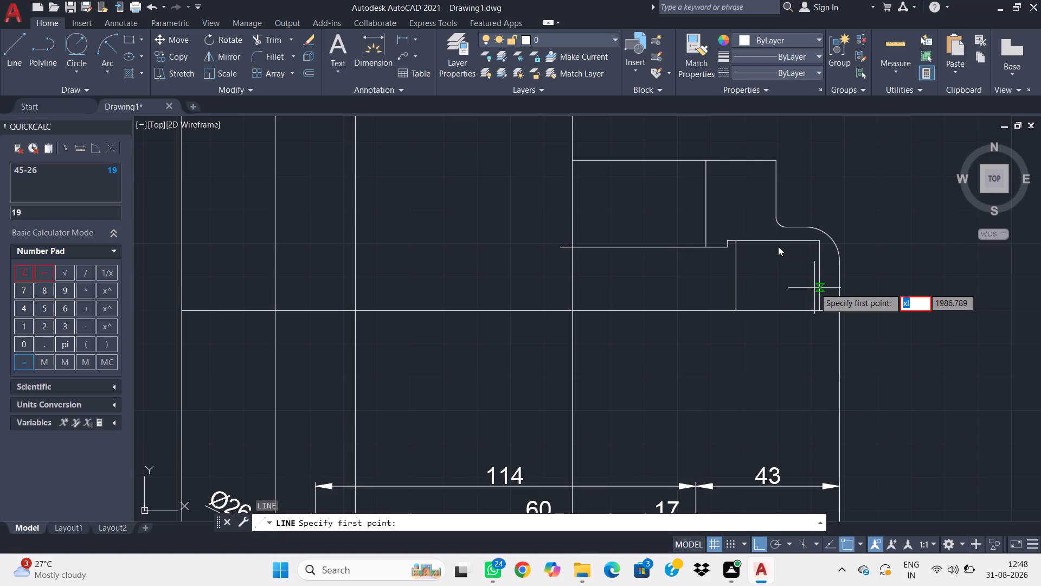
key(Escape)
Add a horizontal construction line through the upper end of the 2-long vertical line.
text(xl)
key(space)
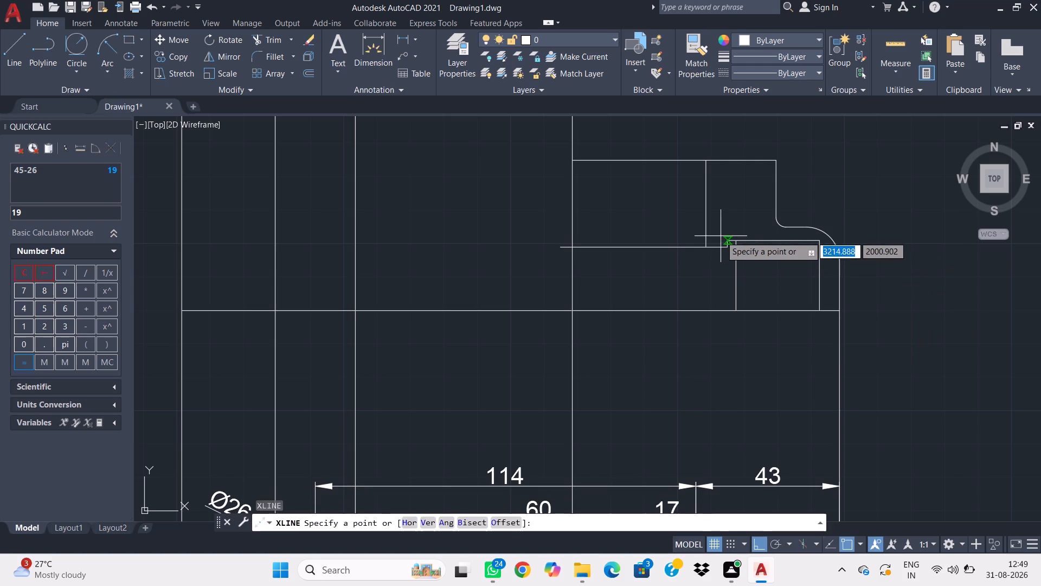
click(726, 242)
click(1017, 293)
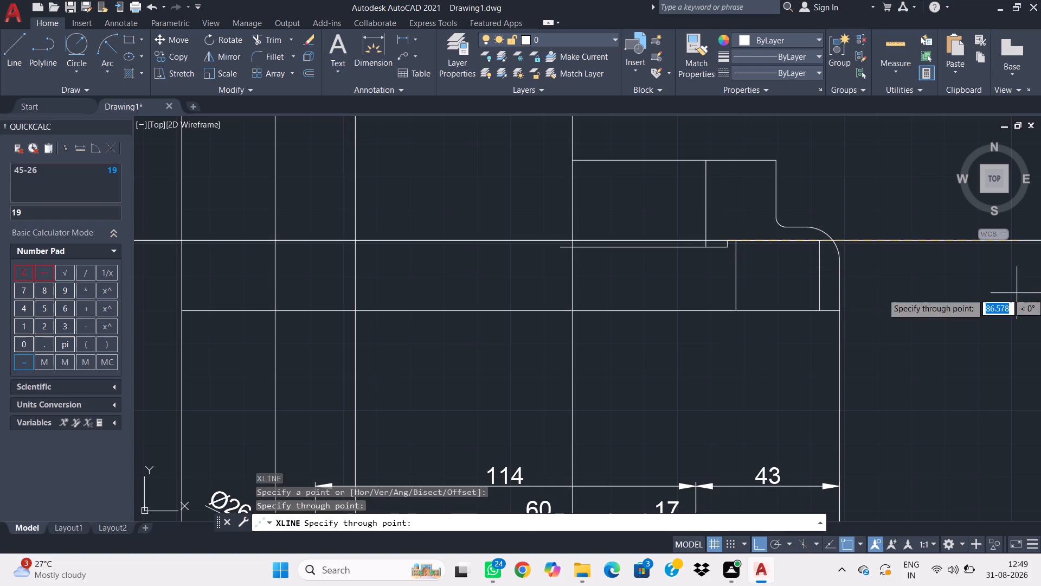
key(Escape)
Draw a vertical line 2 long from the left end of the 50-long line up to the horizontal construction line.
text(l)
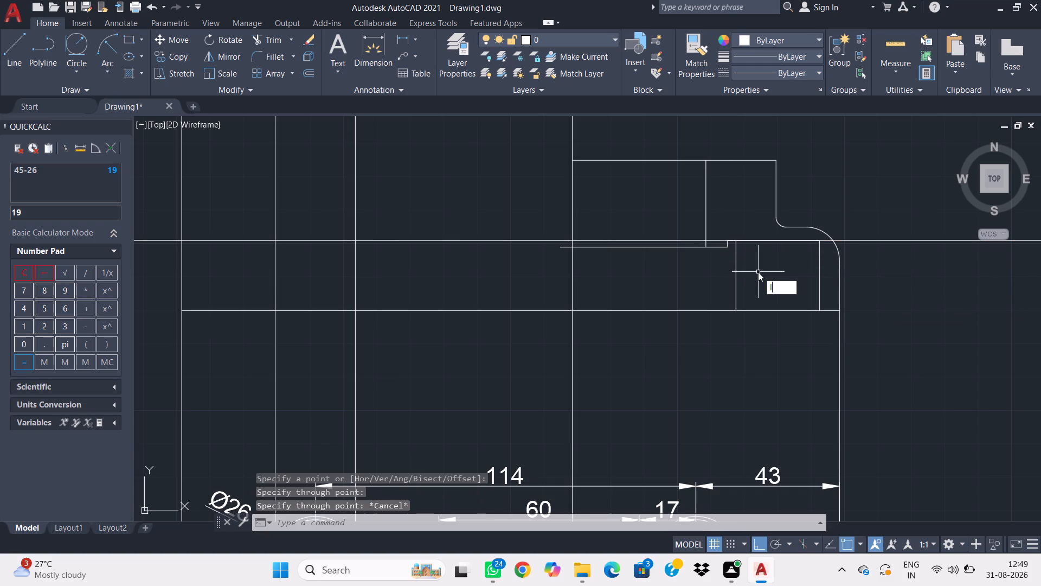
key(space)
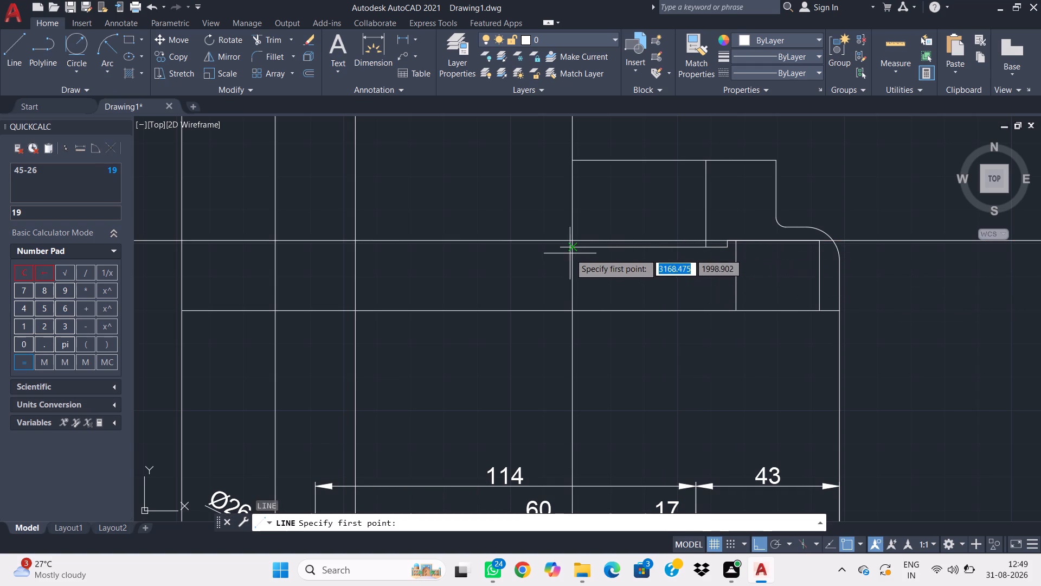
click(562, 250)
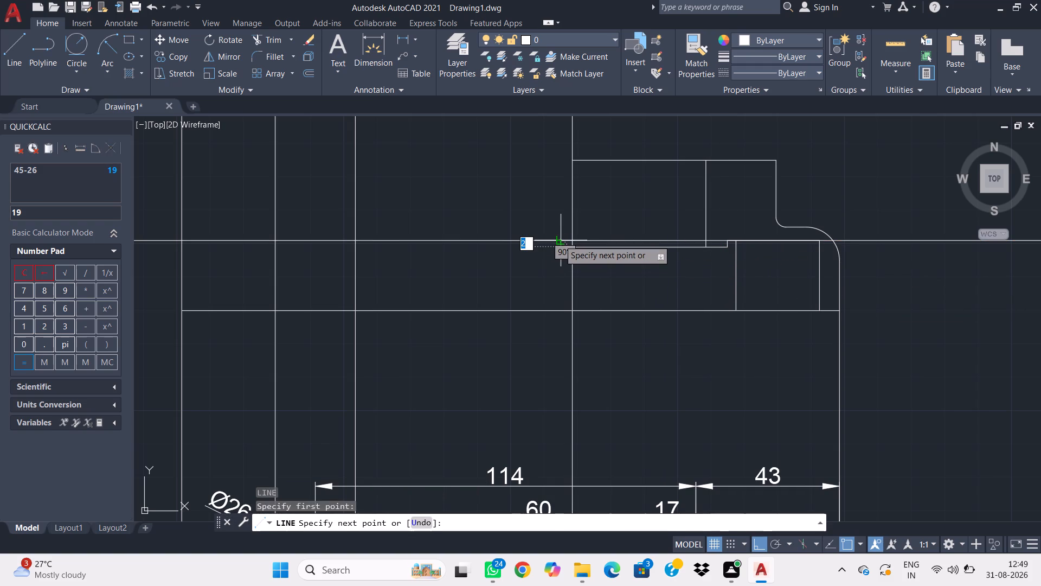
click(559, 240)
key(Escape)
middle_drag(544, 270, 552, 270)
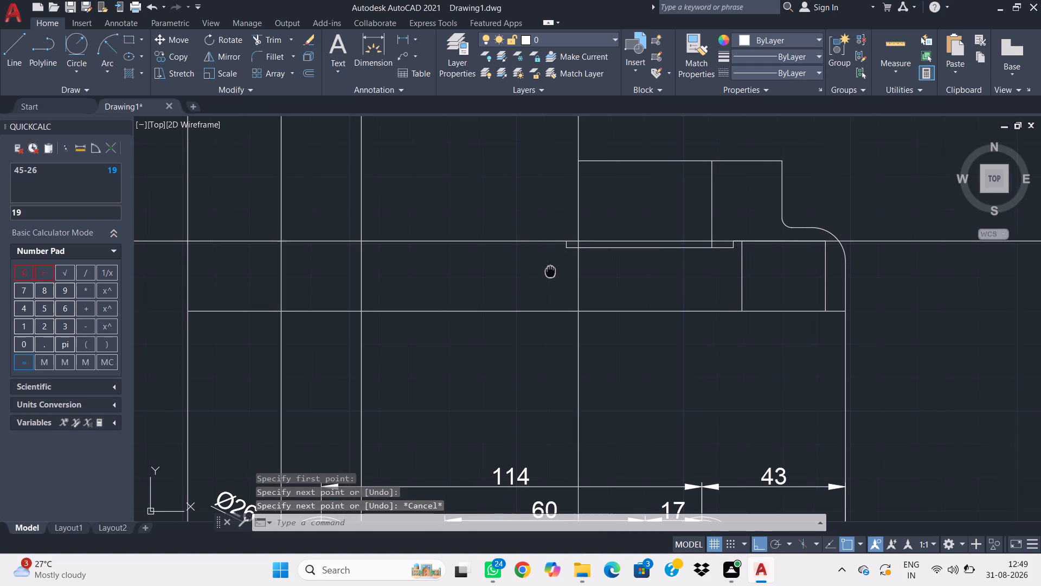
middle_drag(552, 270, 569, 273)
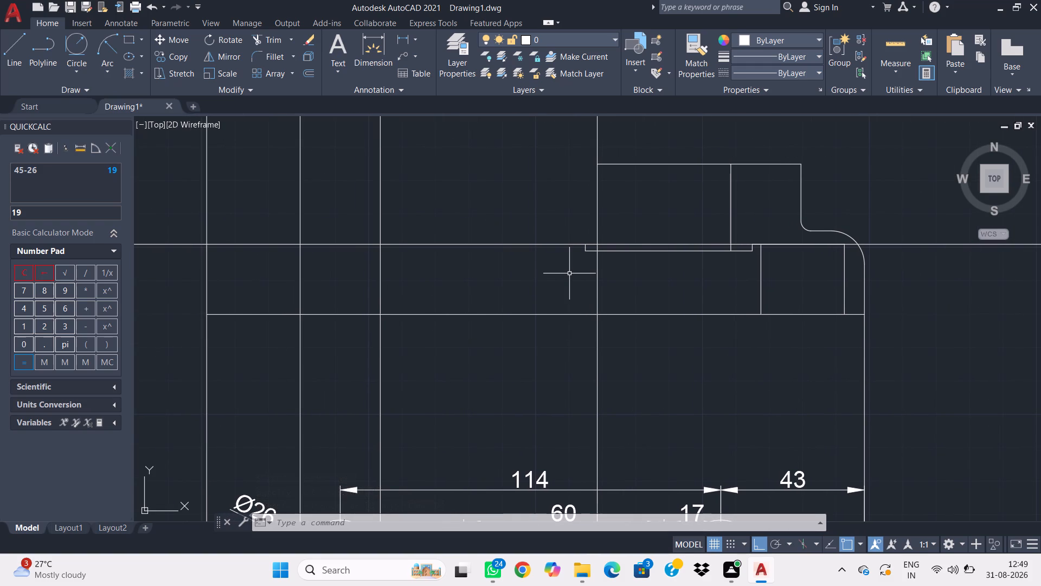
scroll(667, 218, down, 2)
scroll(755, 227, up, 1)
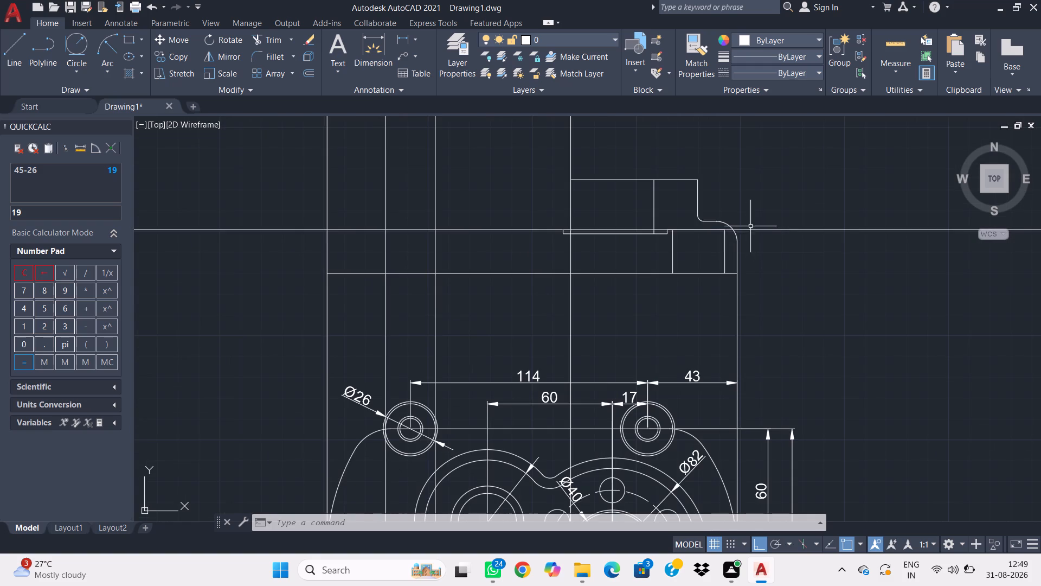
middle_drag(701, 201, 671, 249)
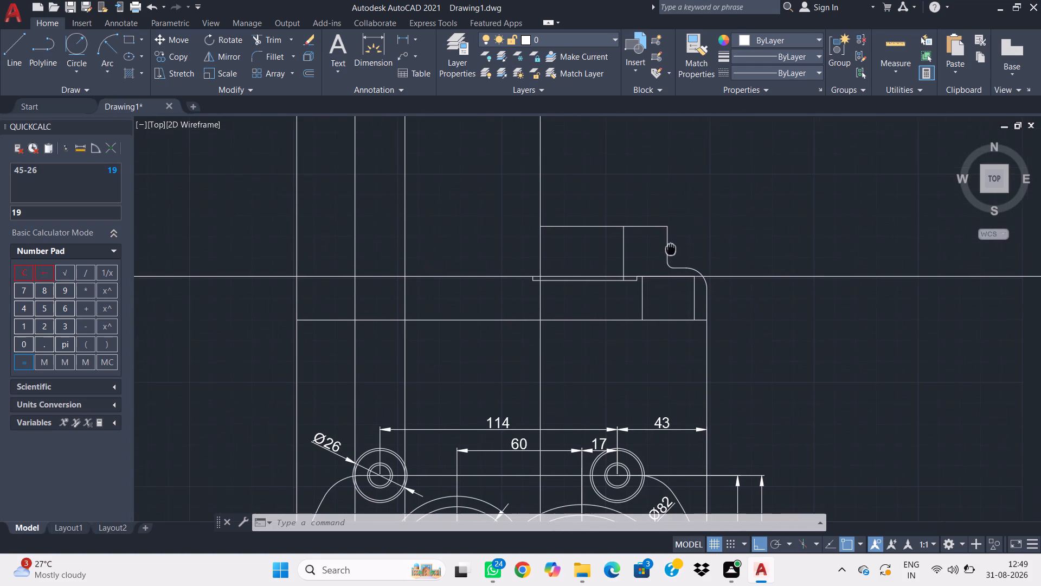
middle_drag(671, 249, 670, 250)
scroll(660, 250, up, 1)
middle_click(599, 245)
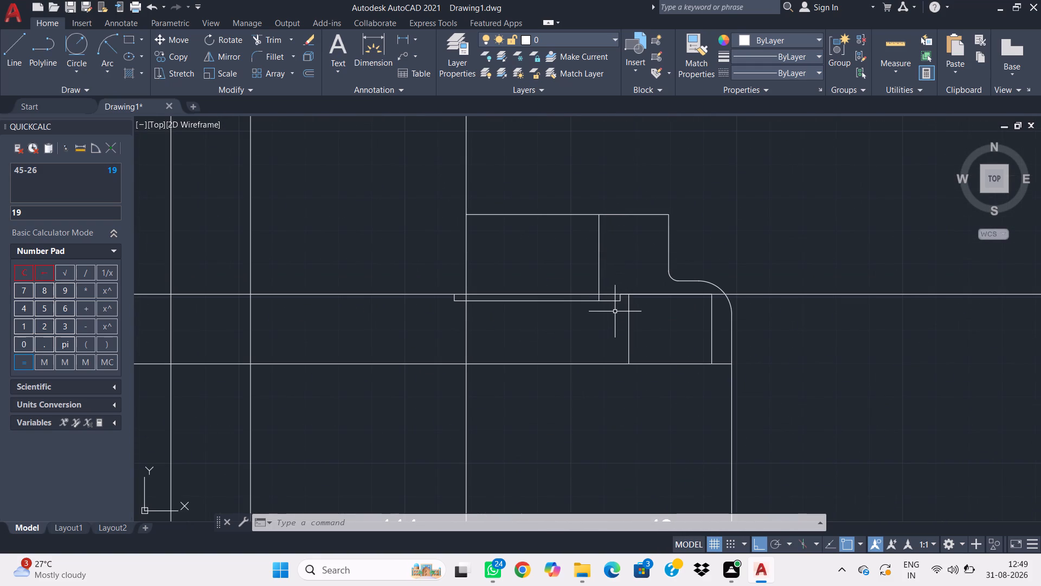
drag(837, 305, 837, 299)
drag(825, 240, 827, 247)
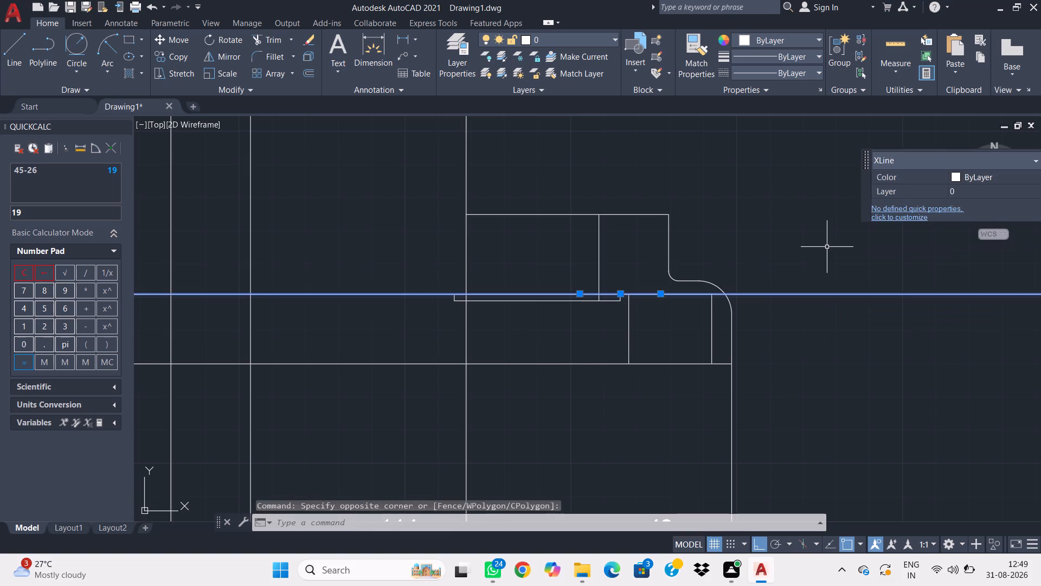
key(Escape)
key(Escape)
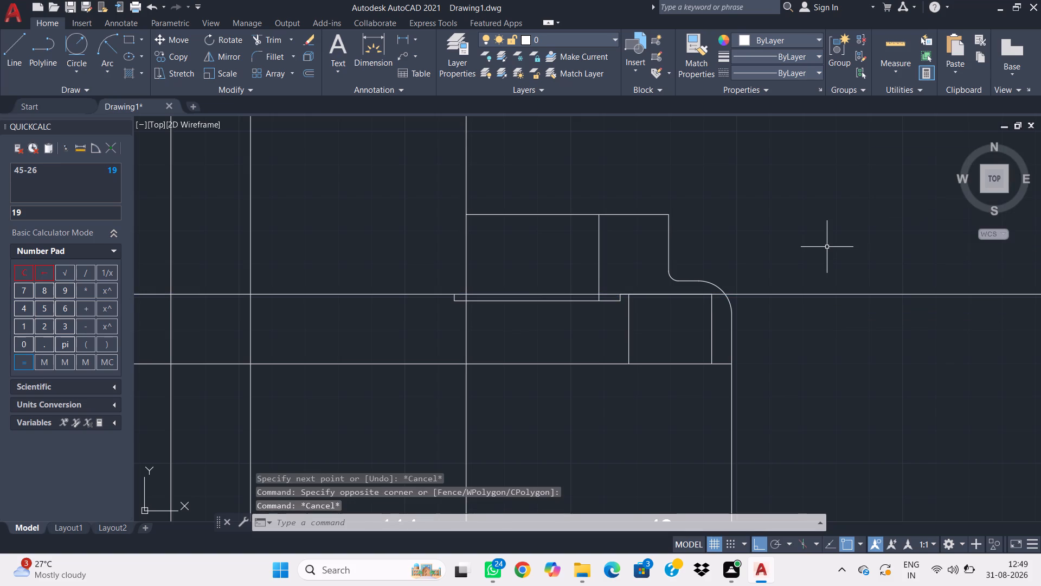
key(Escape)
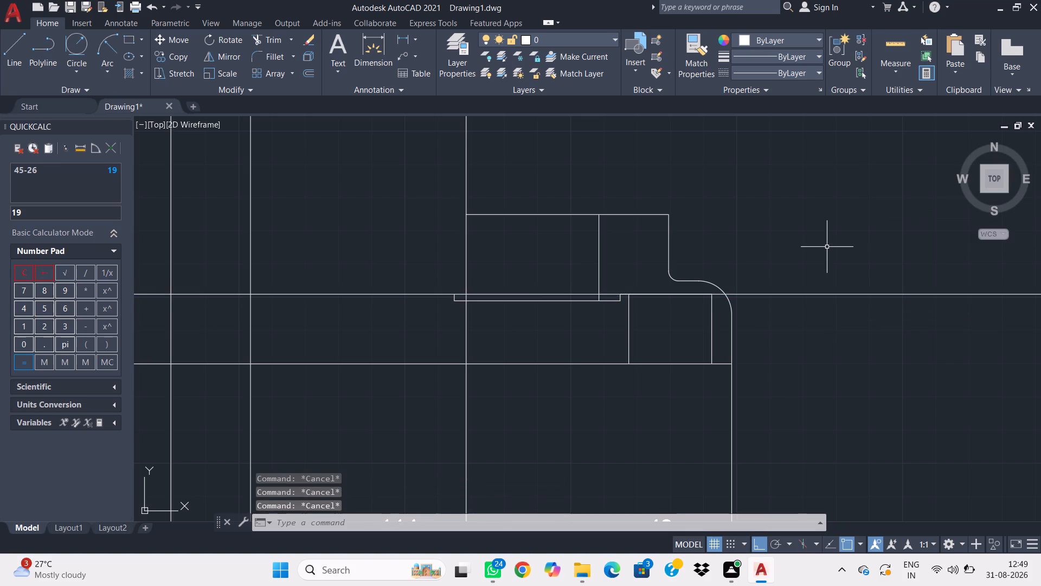
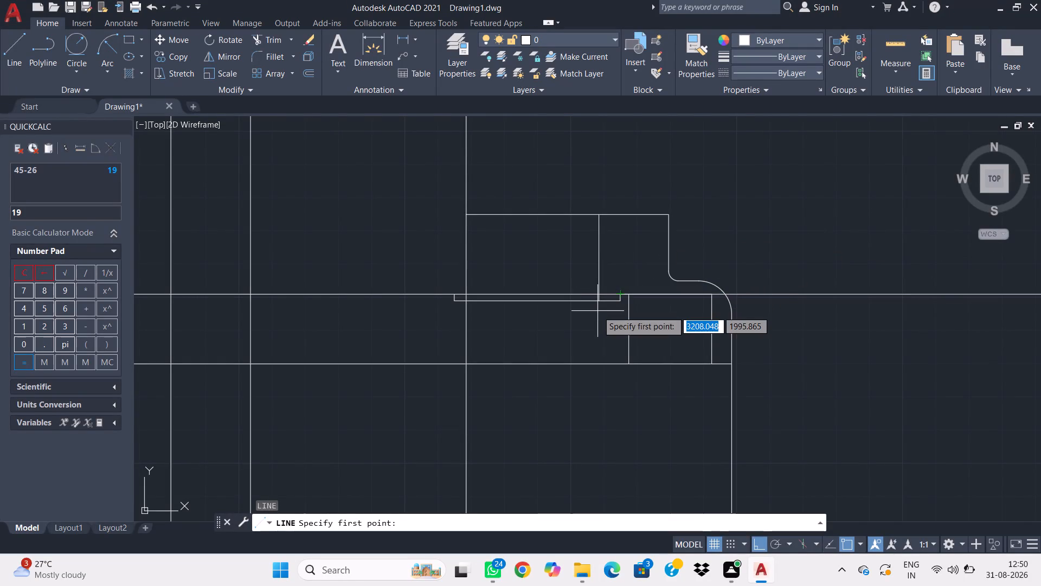
Project a vertical construction line up from the left end of the outer neck fillet arc between the Ø60 and Ø82 bosses.
key(Escape)
key(x)
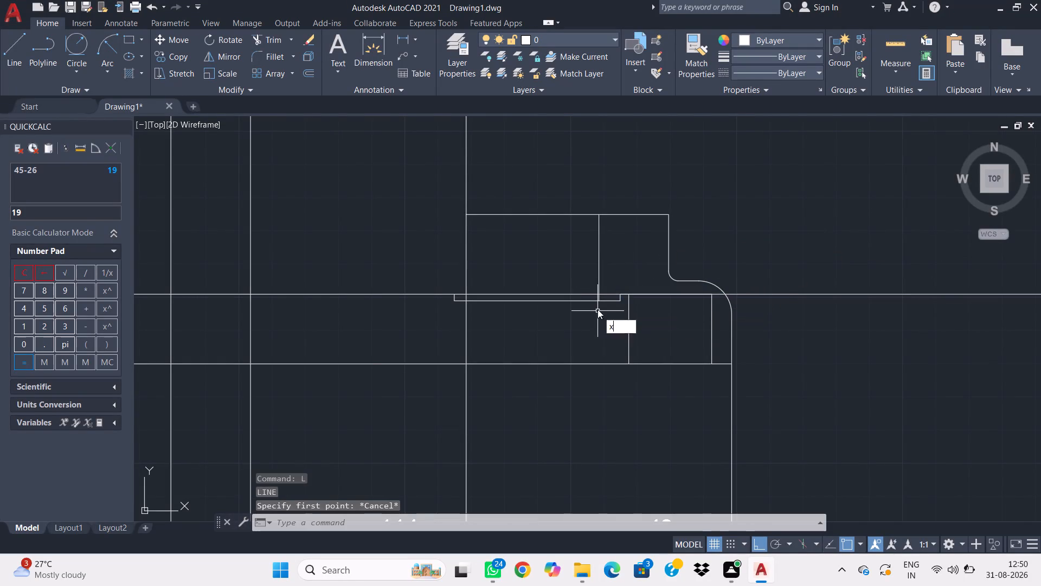
text(l)
key(space)
middle_drag(624, 394, 838, 192)
scroll(791, 226, down, 2)
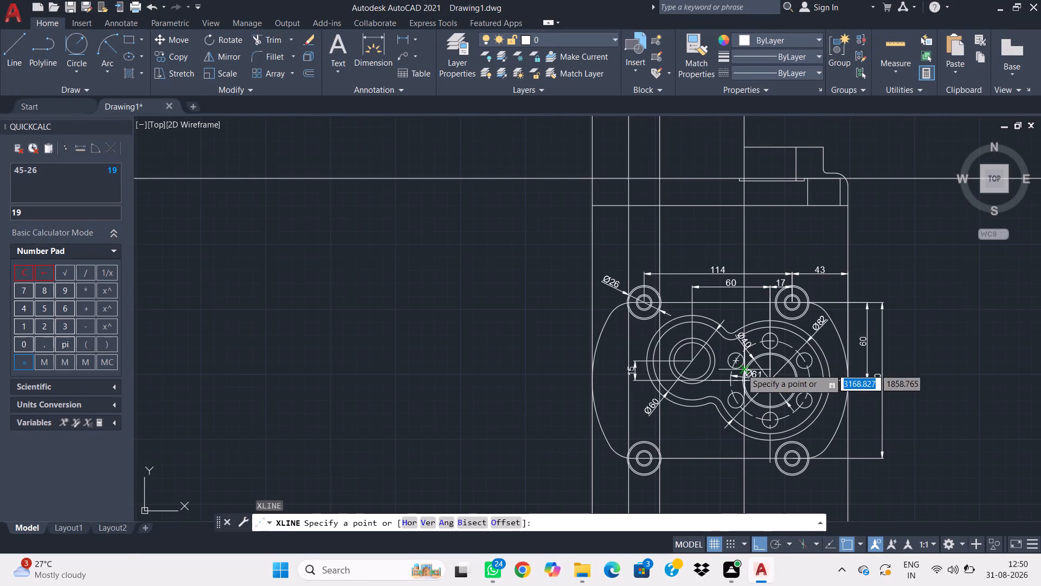
middle_drag(735, 346, 728, 298)
scroll(716, 289, up, 2)
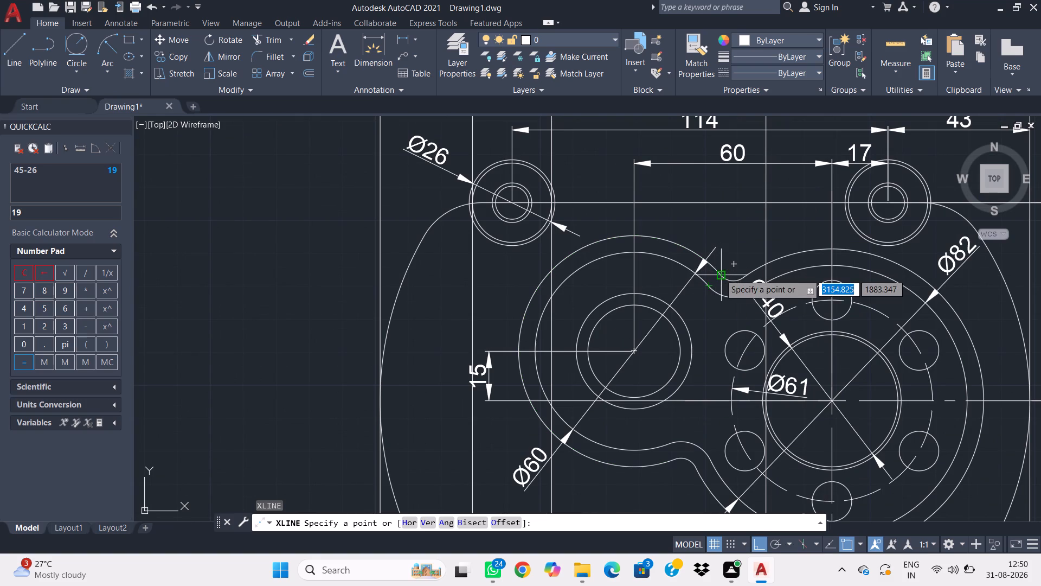
click(719, 274)
click(715, 184)
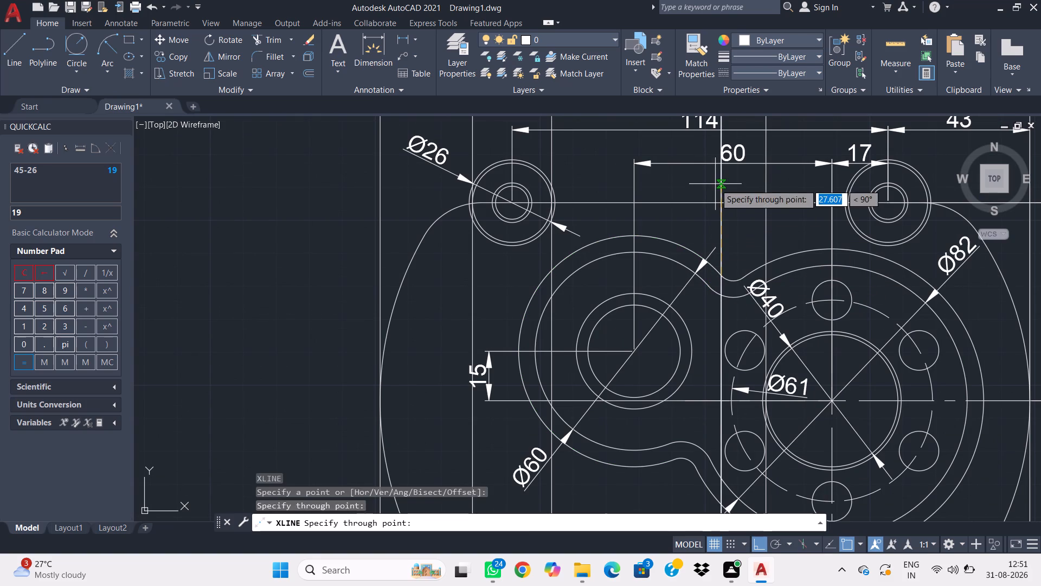
key(Escape)
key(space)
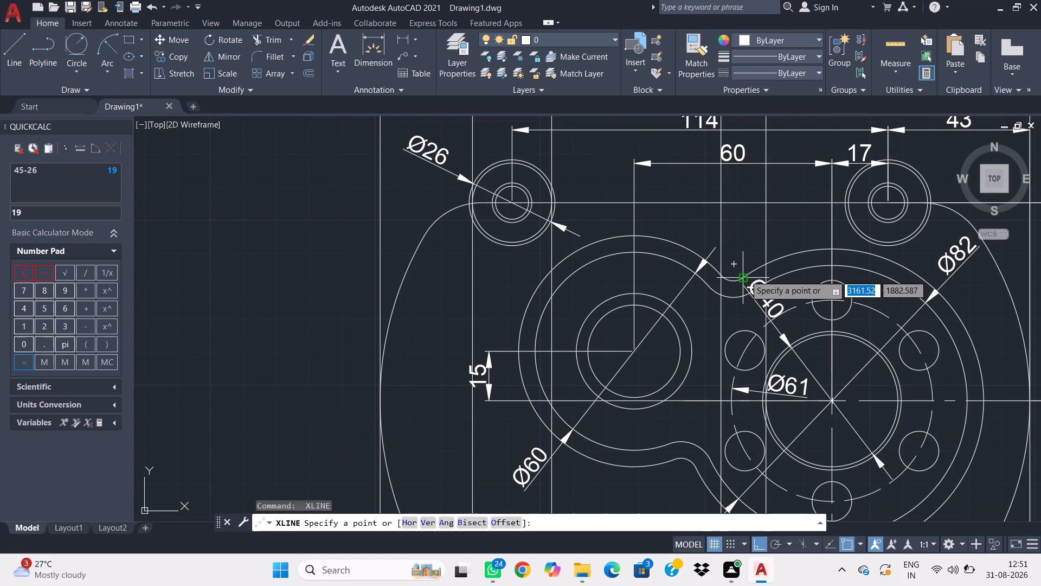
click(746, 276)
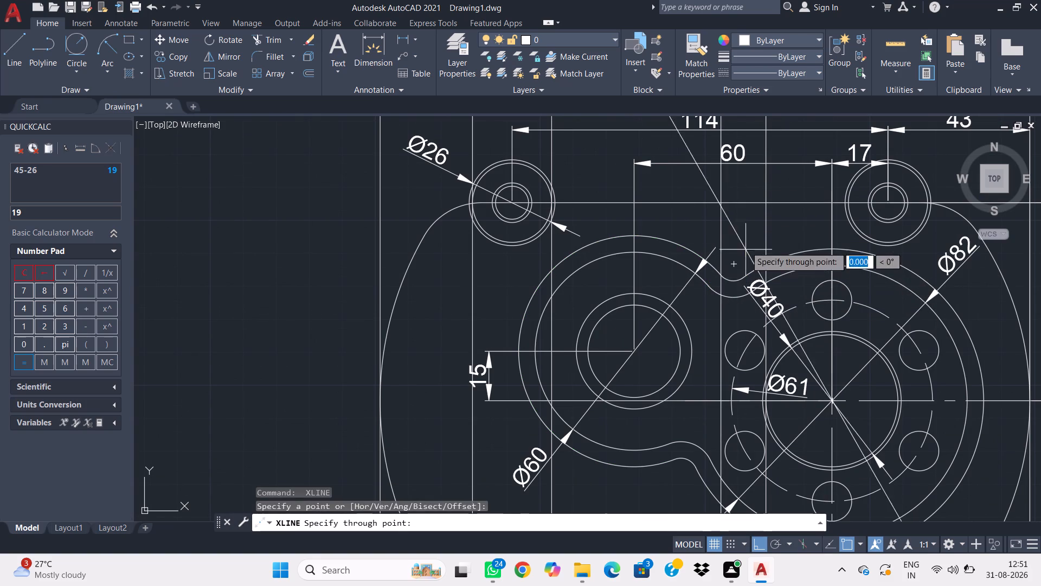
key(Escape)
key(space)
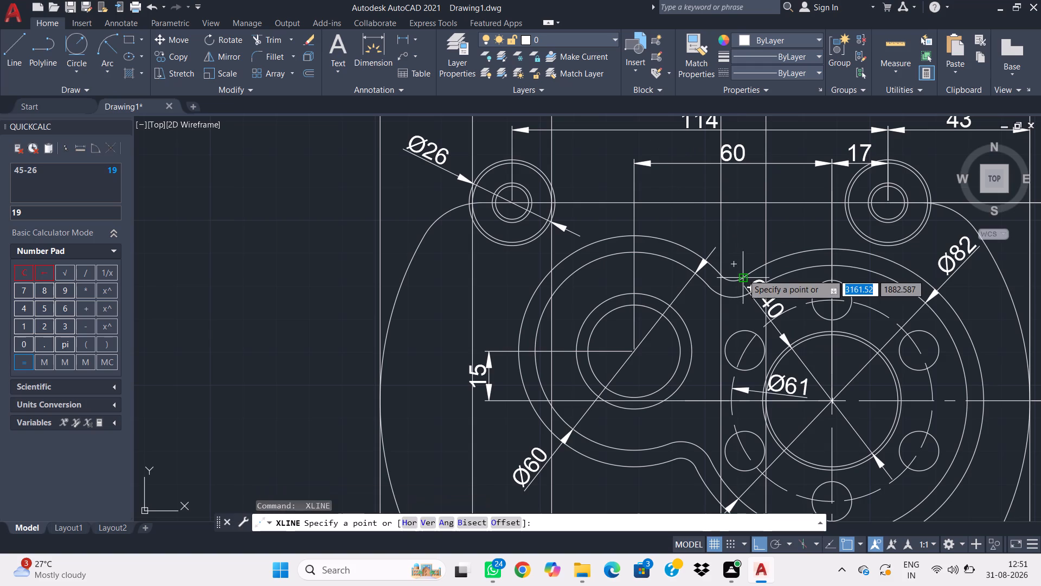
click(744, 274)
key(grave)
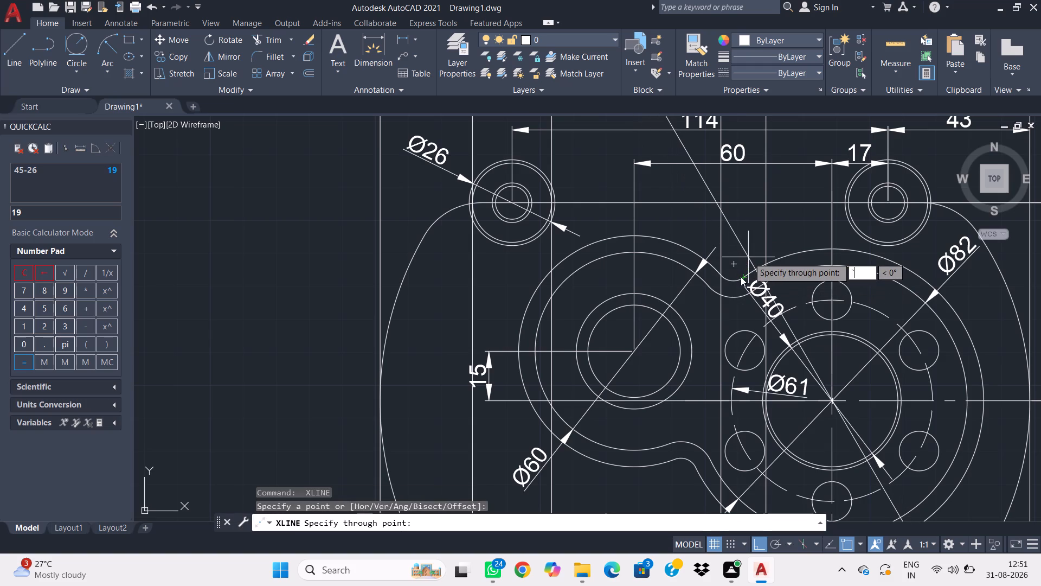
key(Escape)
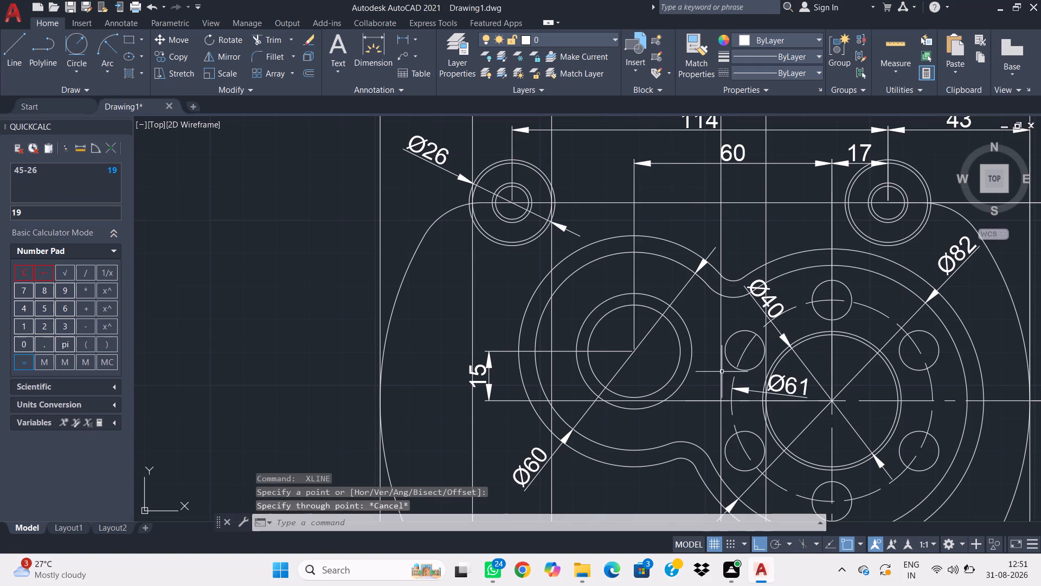
Move the new vertical construction line from the left end of the outer neck fillet arc to its right end.
click(735, 308)
click(703, 312)
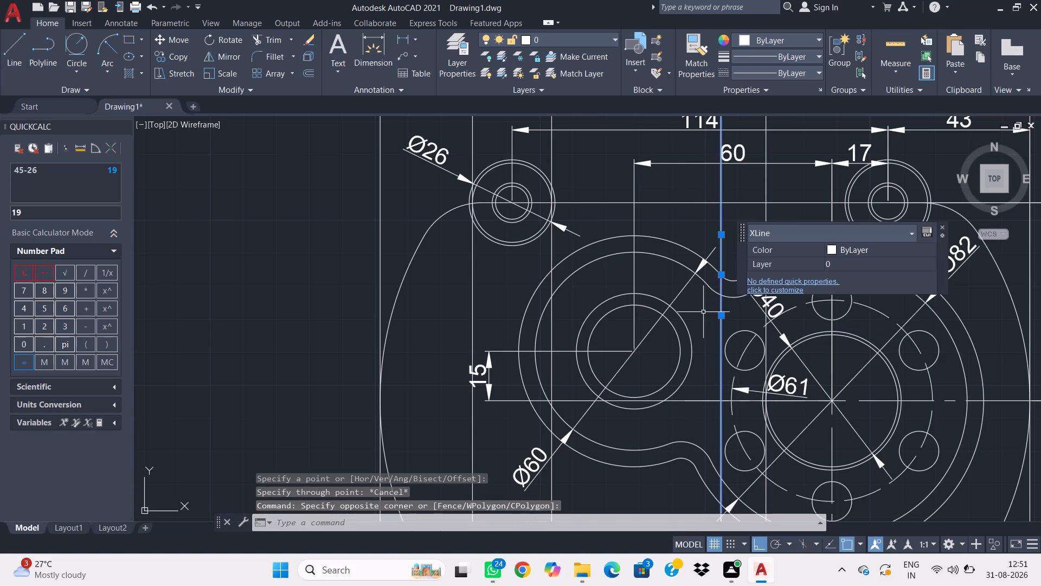
text(m)
key(space)
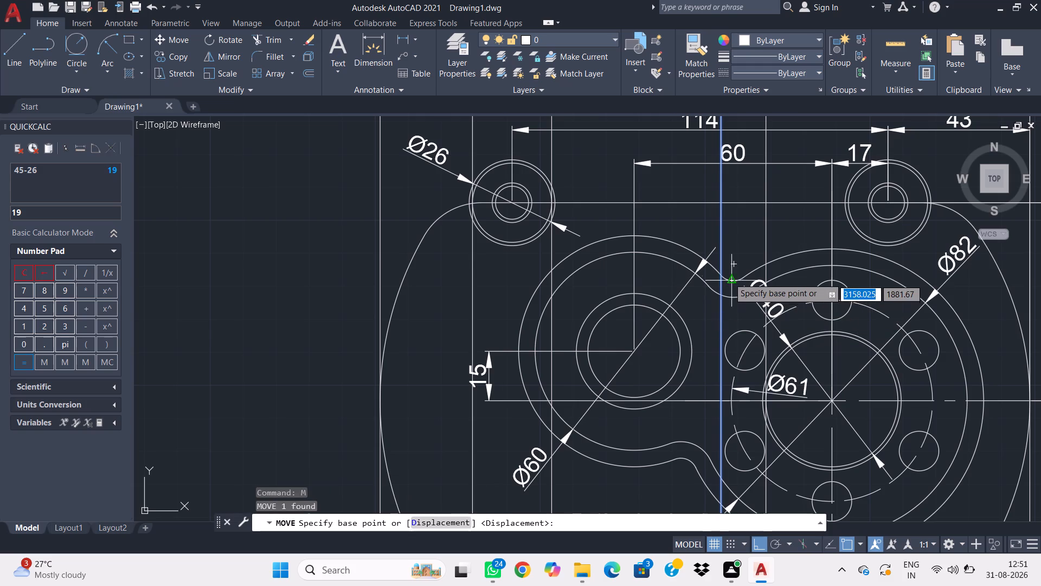
click(723, 276)
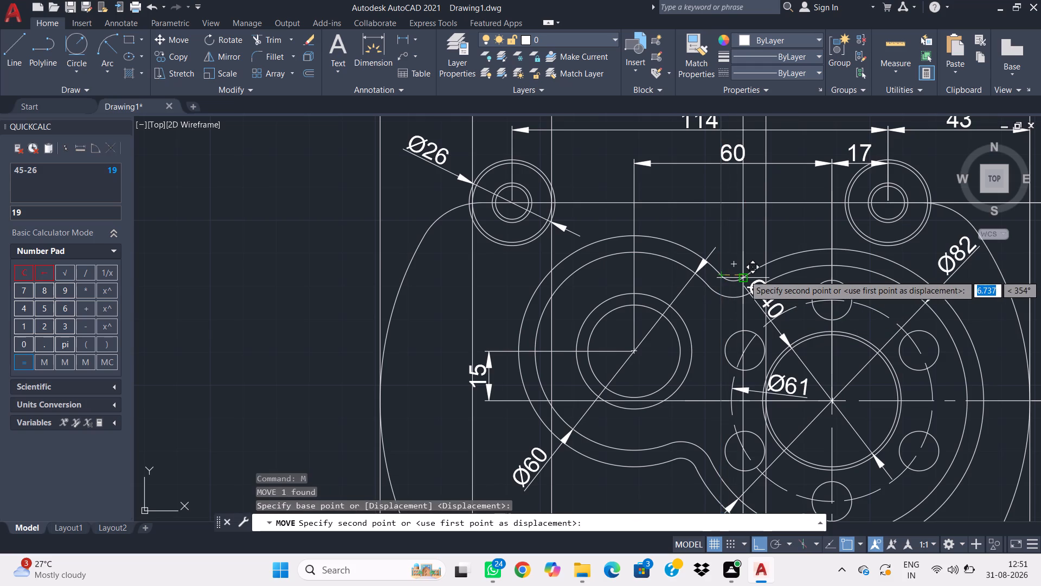
click(744, 275)
key(Escape)
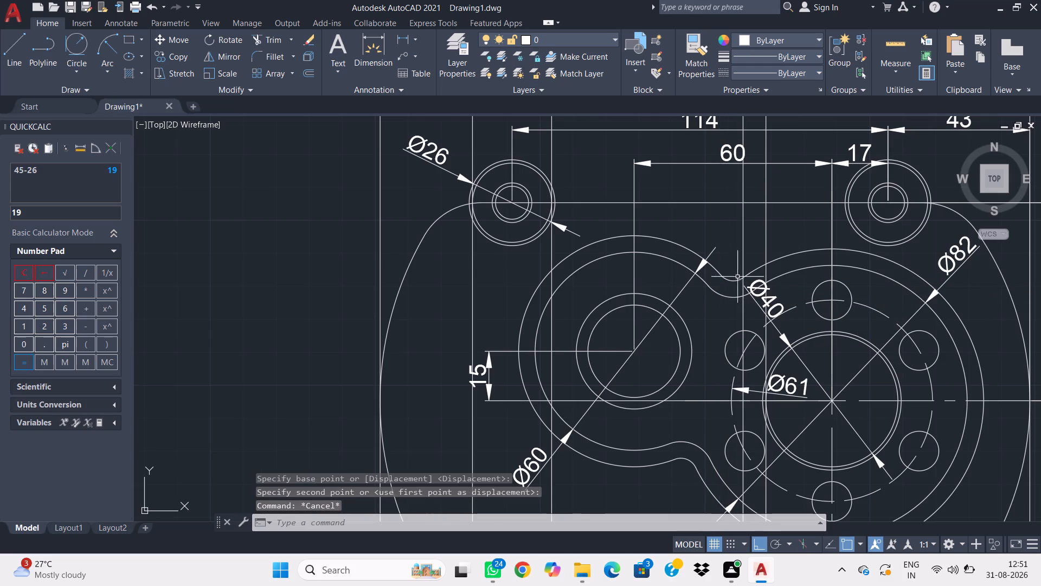
Add another vertical construction line through the left end of the outer neck fillet arc.
key(x)
key(l)
key(space)
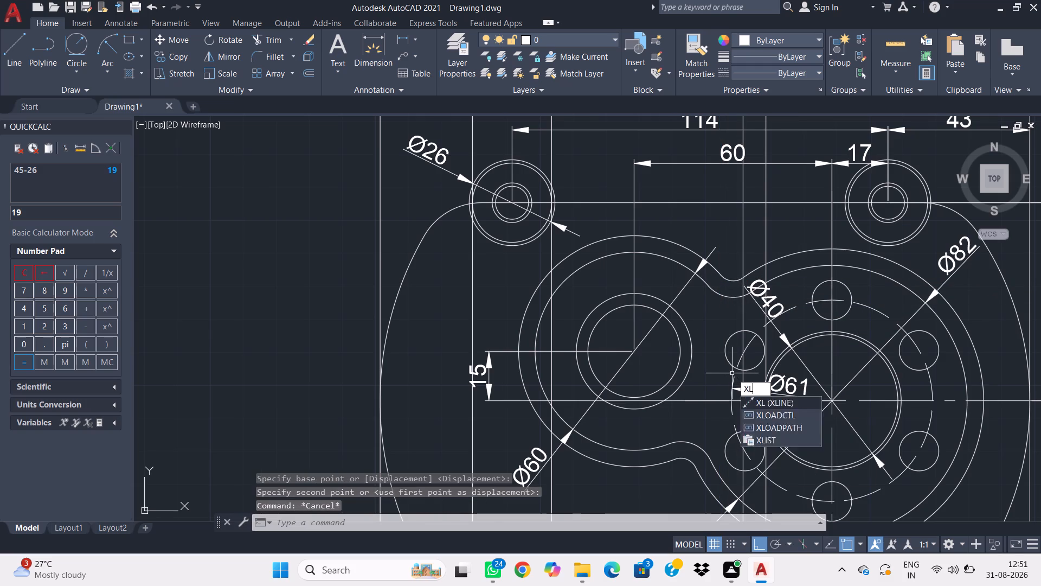
click(721, 275)
click(724, 228)
key(Escape)
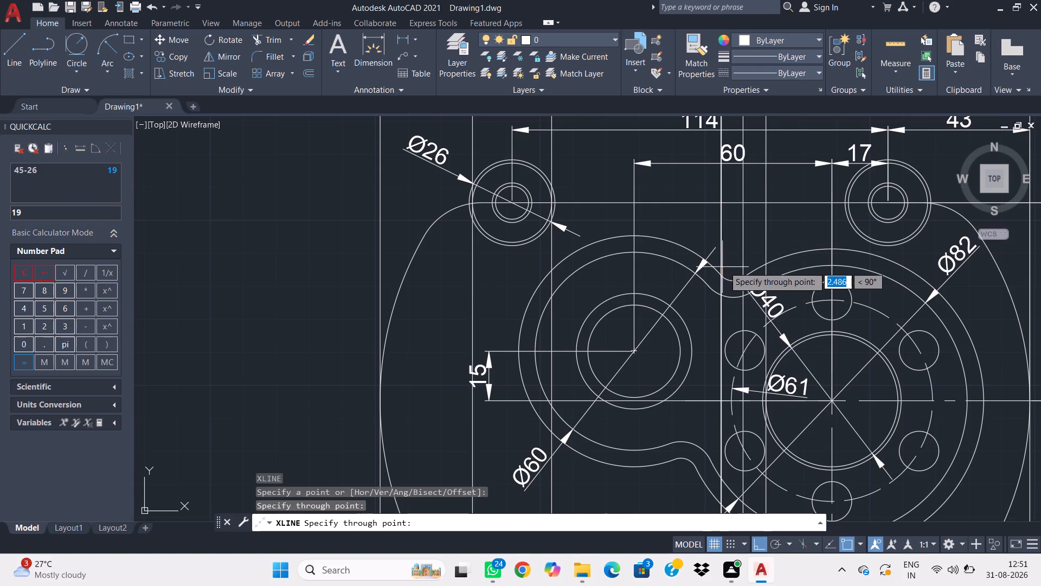
Project a vertical construction line up from the right quadrant of the innermost circle in the Ø60 boss.
middle_drag(786, 225, 722, 502)
middle_drag(762, 272, 759, 372)
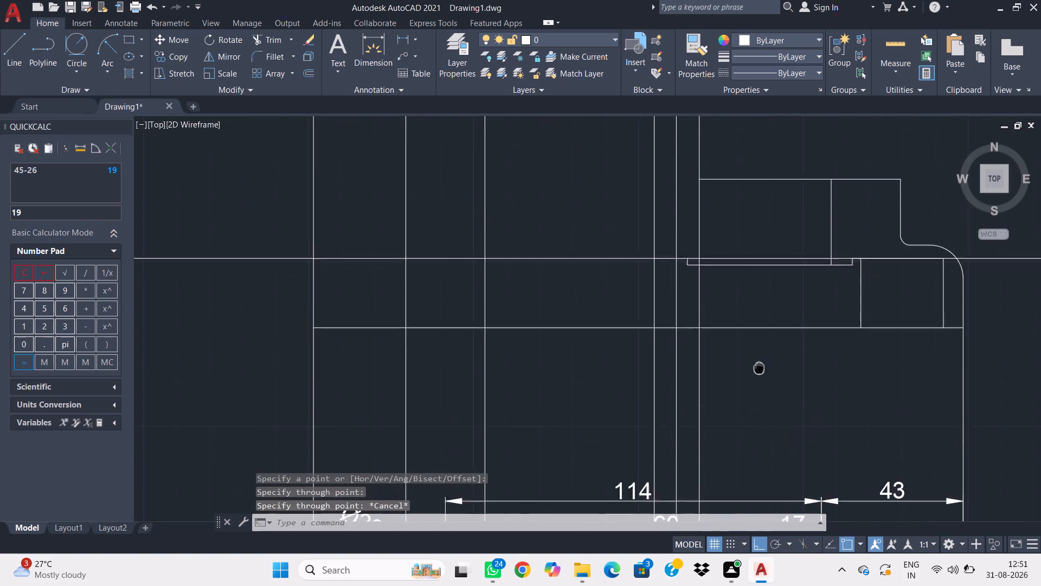
middle_drag(759, 372, 756, 397)
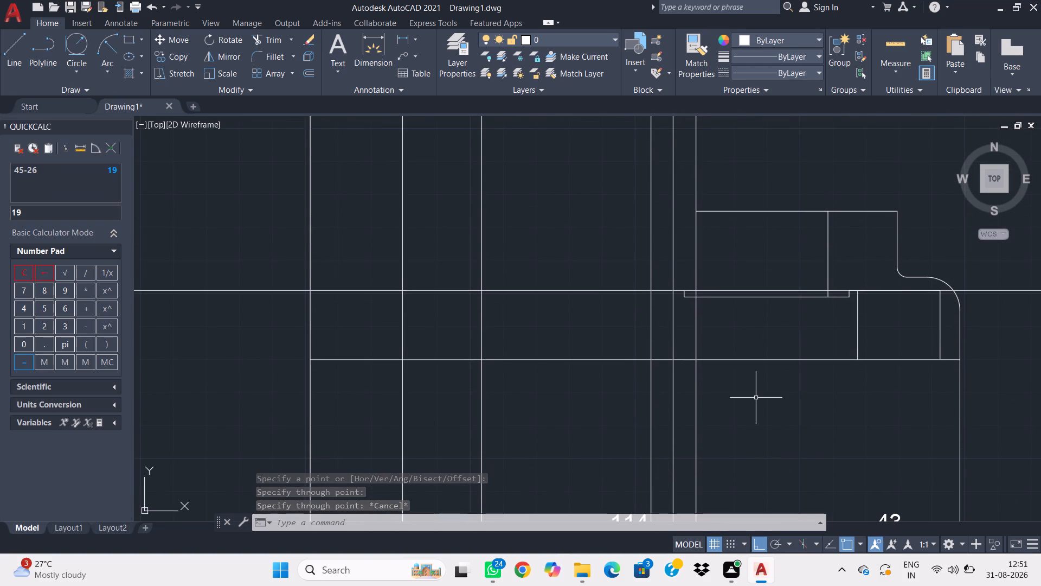
middle_drag(686, 448, 798, 259)
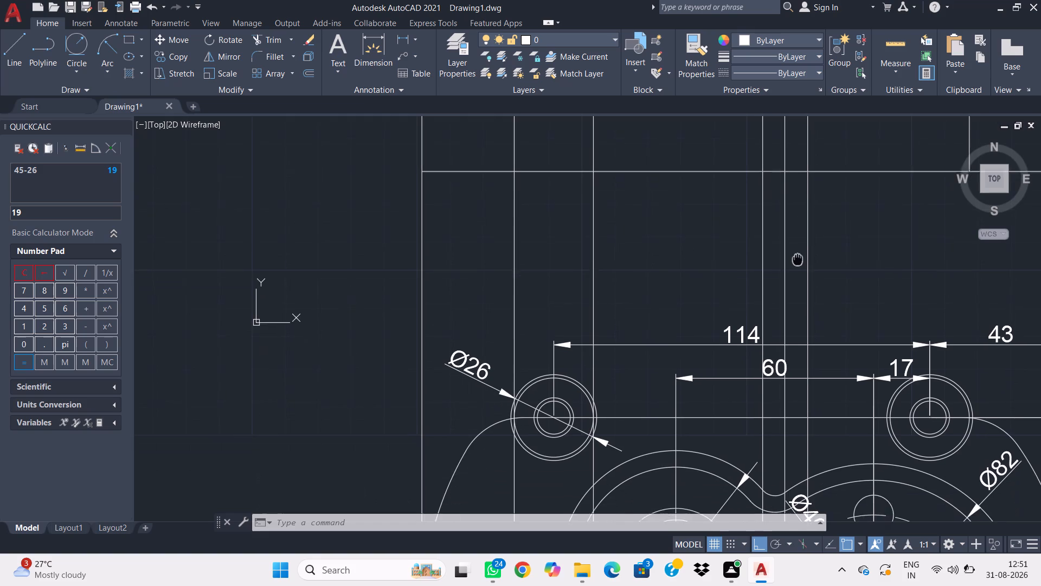
middle_drag(798, 259, 796, 256)
scroll(778, 257, down, 1)
middle_drag(785, 422, 716, 269)
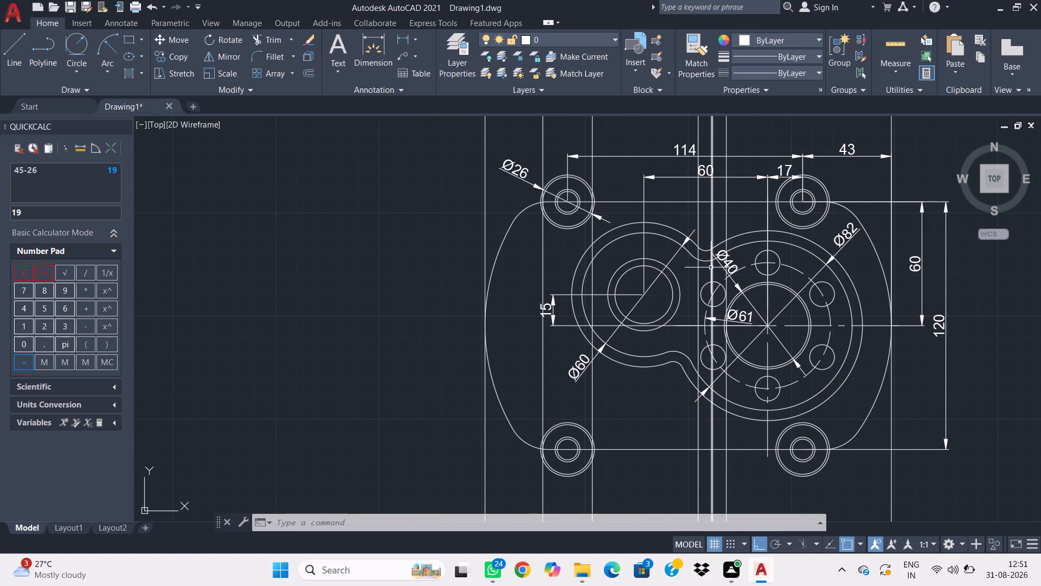
text(xl)
key(space)
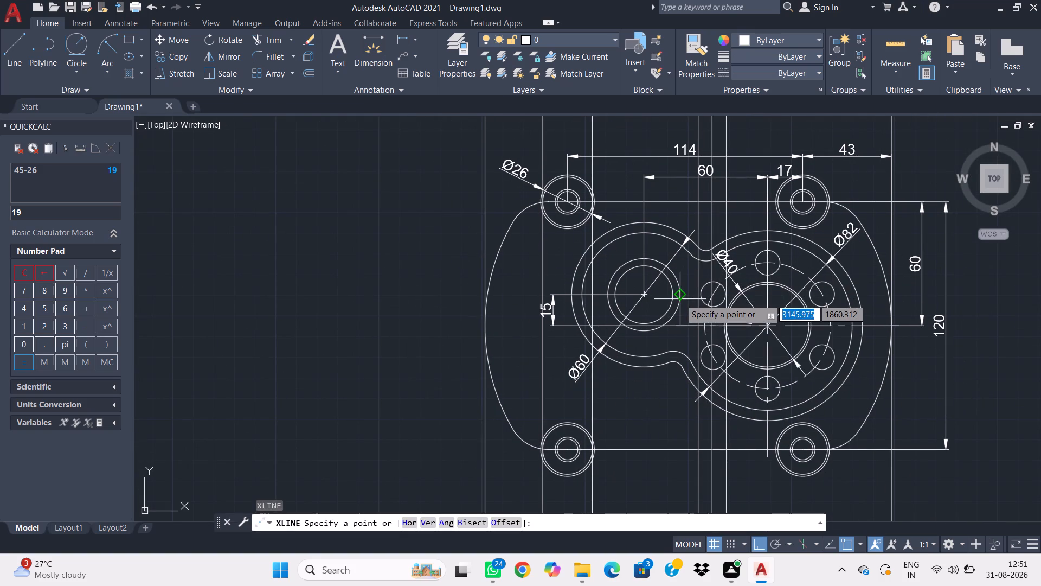
click(675, 297)
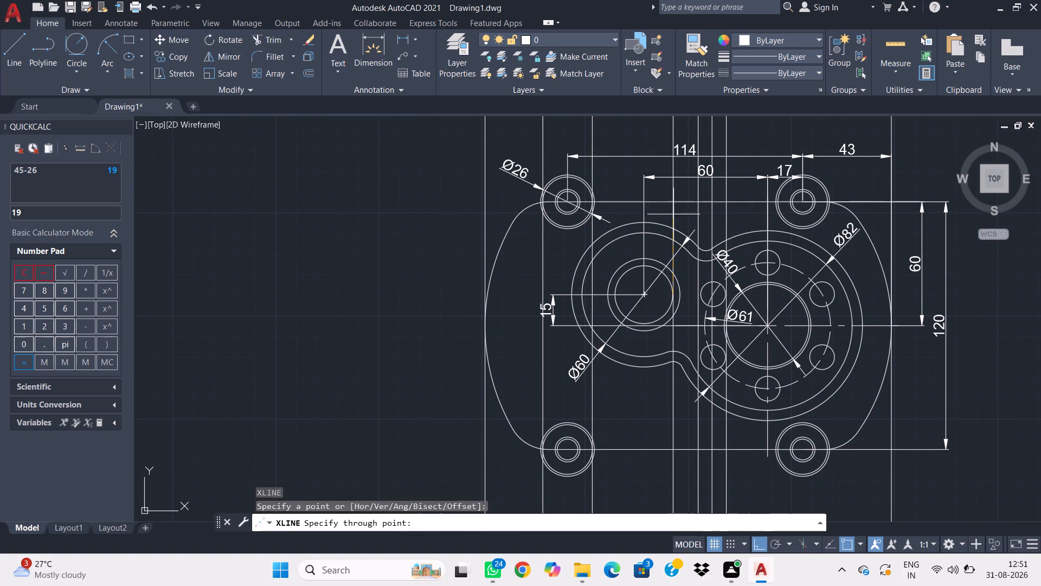
click(673, 217)
key(Escape)
Project a vertical construction line up from the right quadrant of the next larger concentric circle around that innermost circle.
key(space)
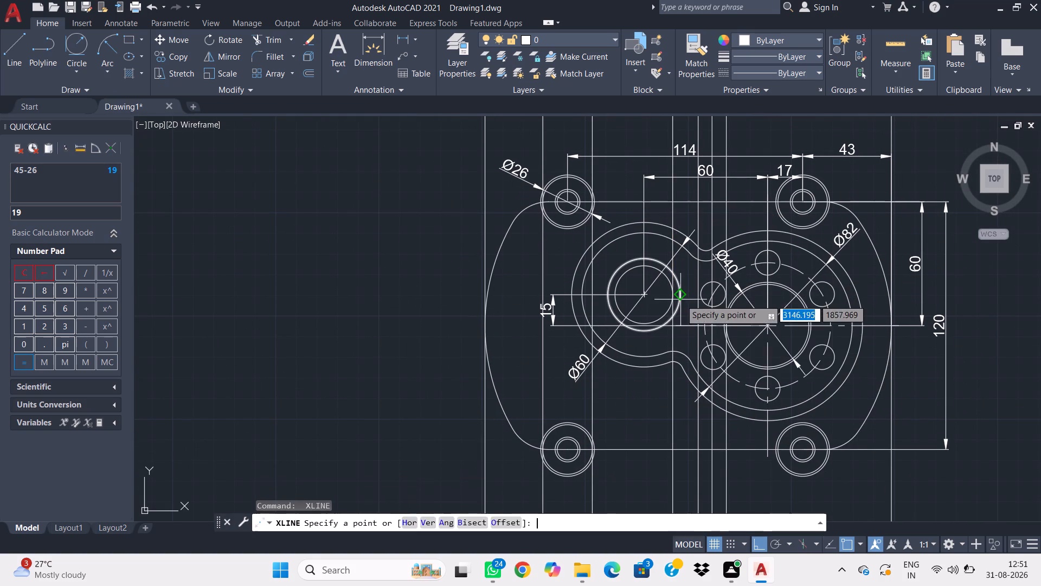
click(680, 297)
click(690, 213)
key(Escape)
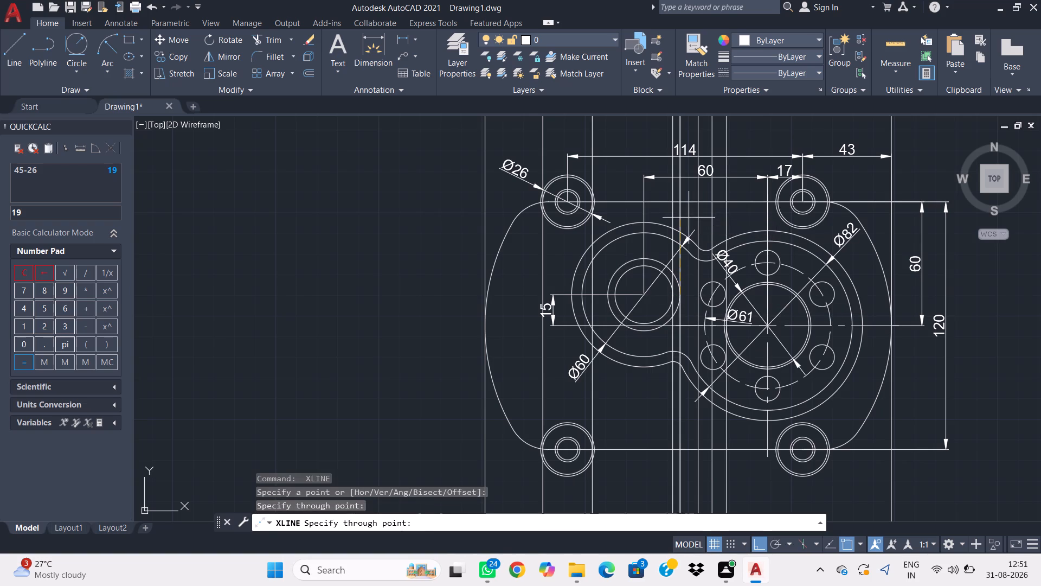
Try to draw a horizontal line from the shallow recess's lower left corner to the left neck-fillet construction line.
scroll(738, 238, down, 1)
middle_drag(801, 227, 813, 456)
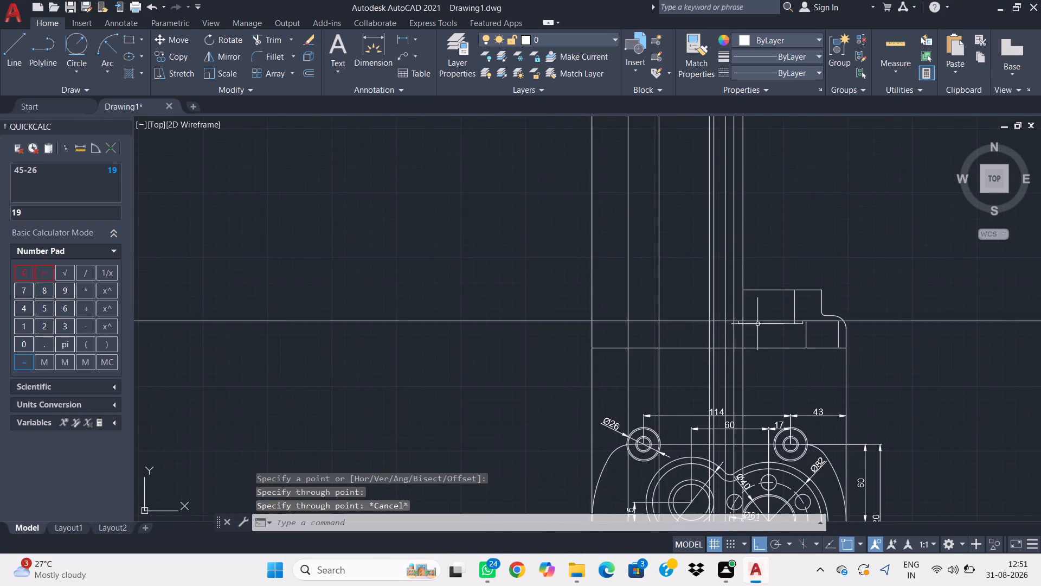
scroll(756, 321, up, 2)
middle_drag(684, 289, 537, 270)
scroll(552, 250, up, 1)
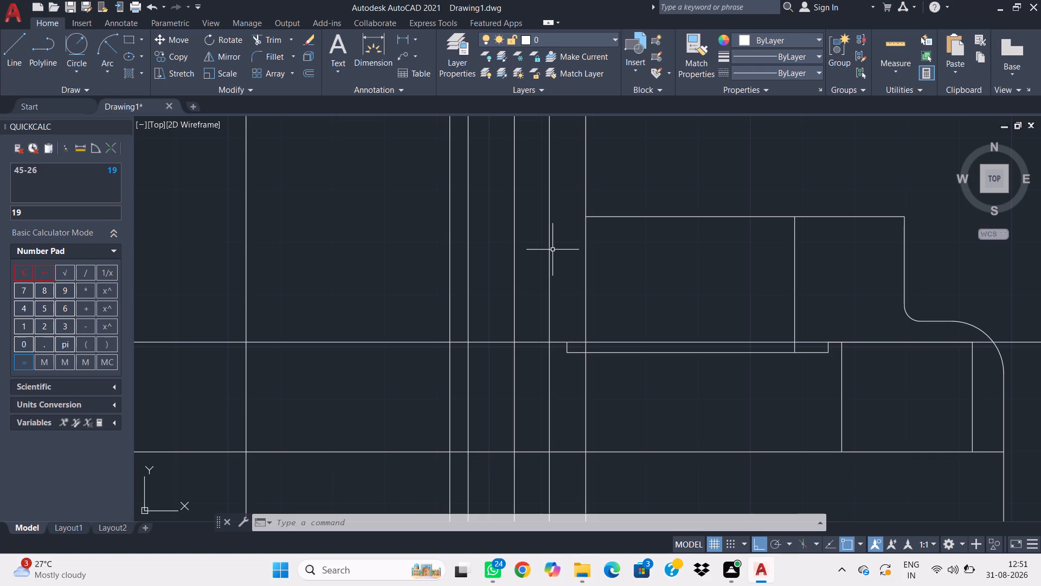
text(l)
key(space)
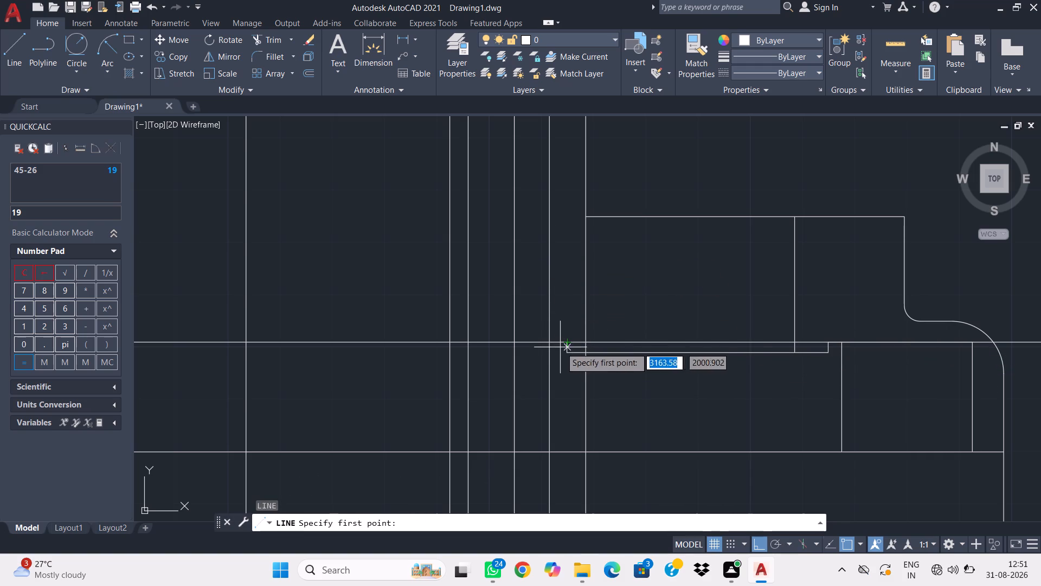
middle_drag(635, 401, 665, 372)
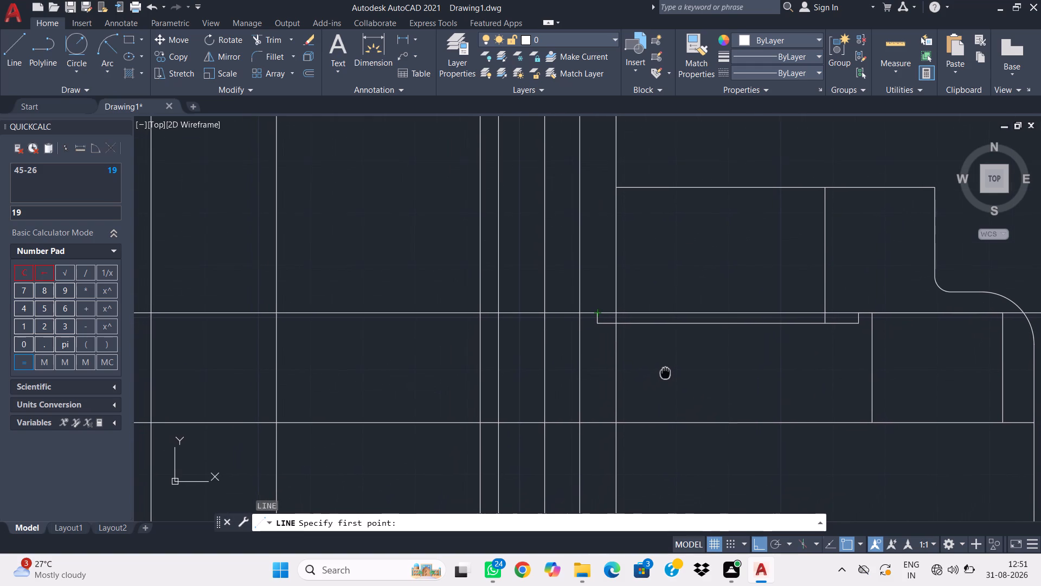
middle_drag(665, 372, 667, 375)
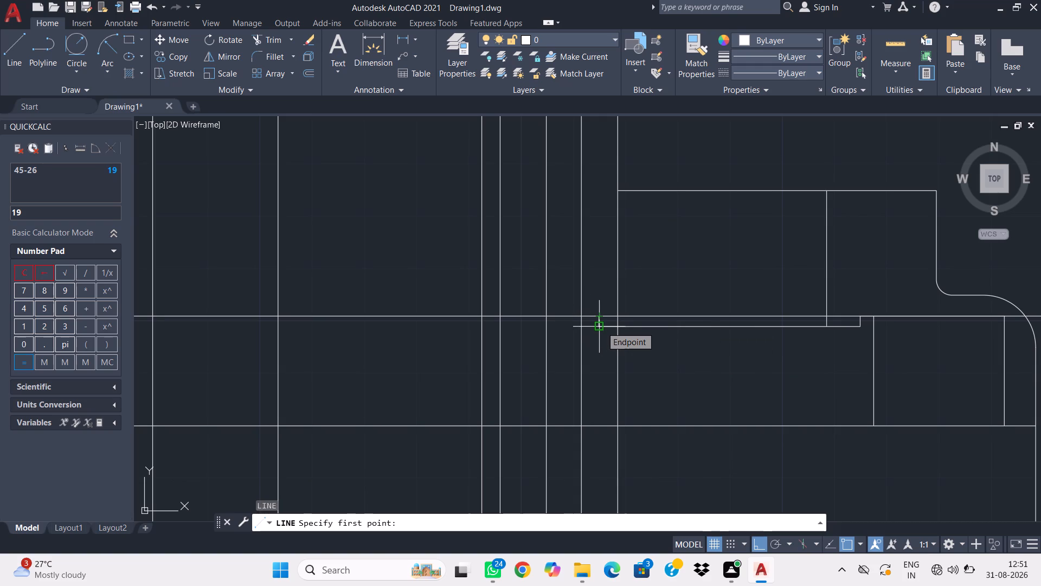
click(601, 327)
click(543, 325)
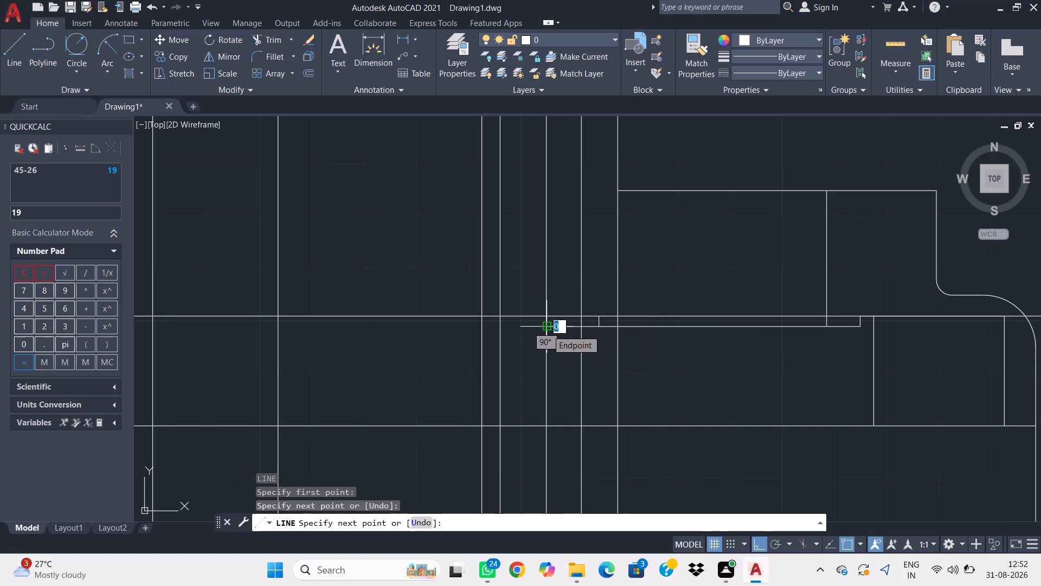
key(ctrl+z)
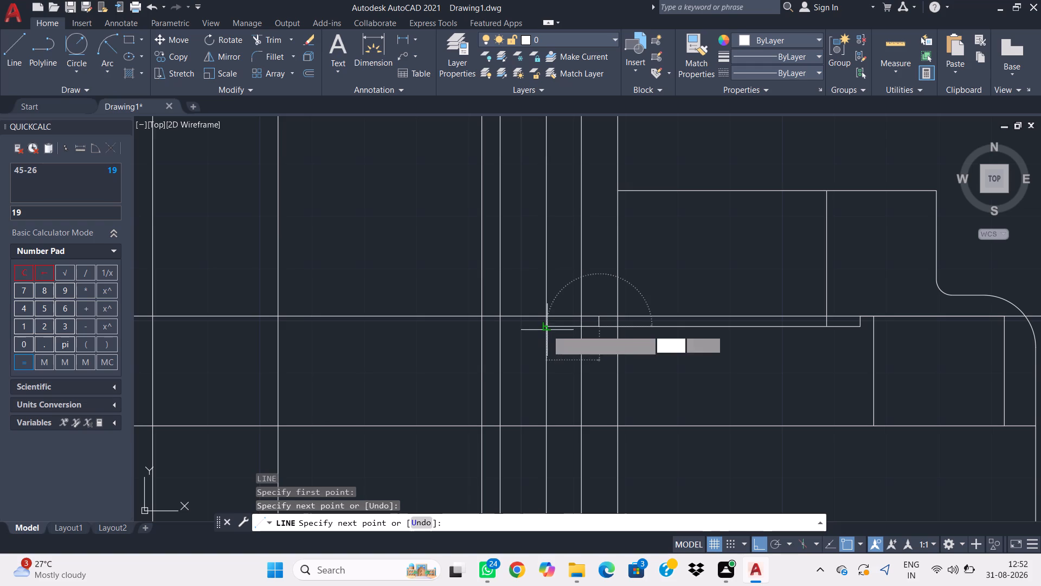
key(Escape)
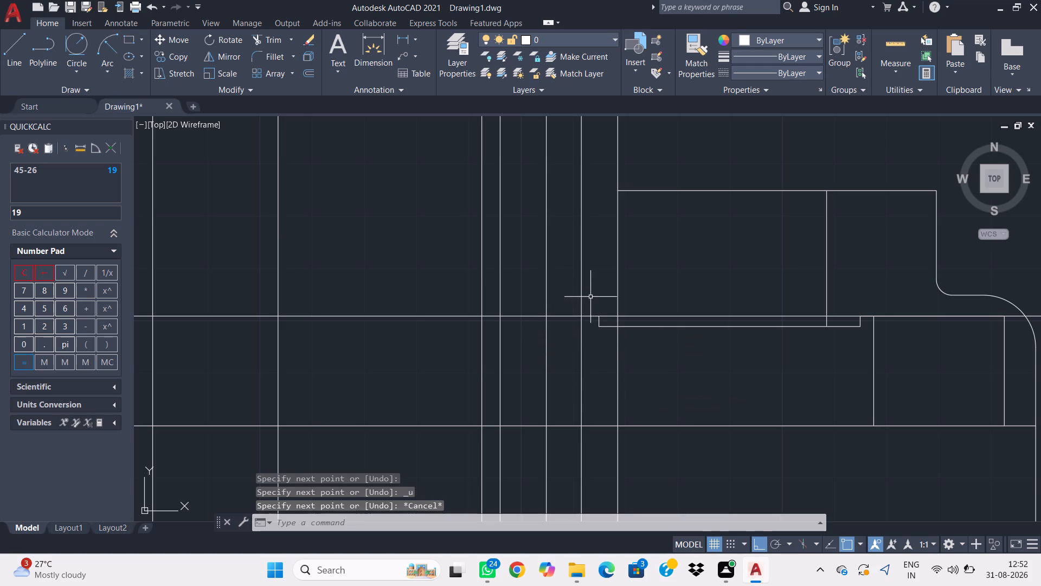
Trim away the parts of the two neck-fillet construction lines above the horizontal construction line along the recess's upper edge.
text(tr)
key(space)
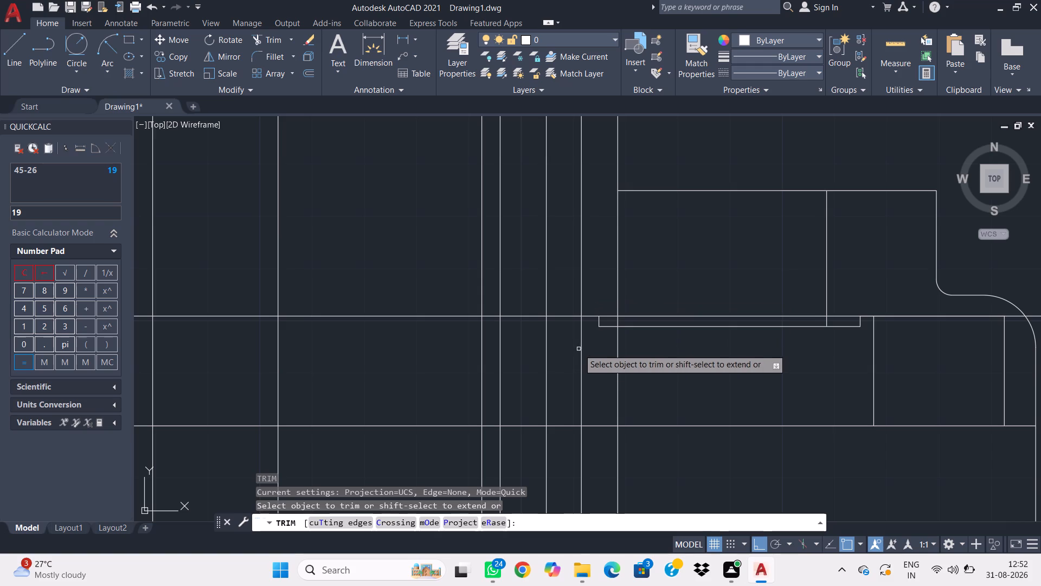
drag(588, 274, 554, 273)
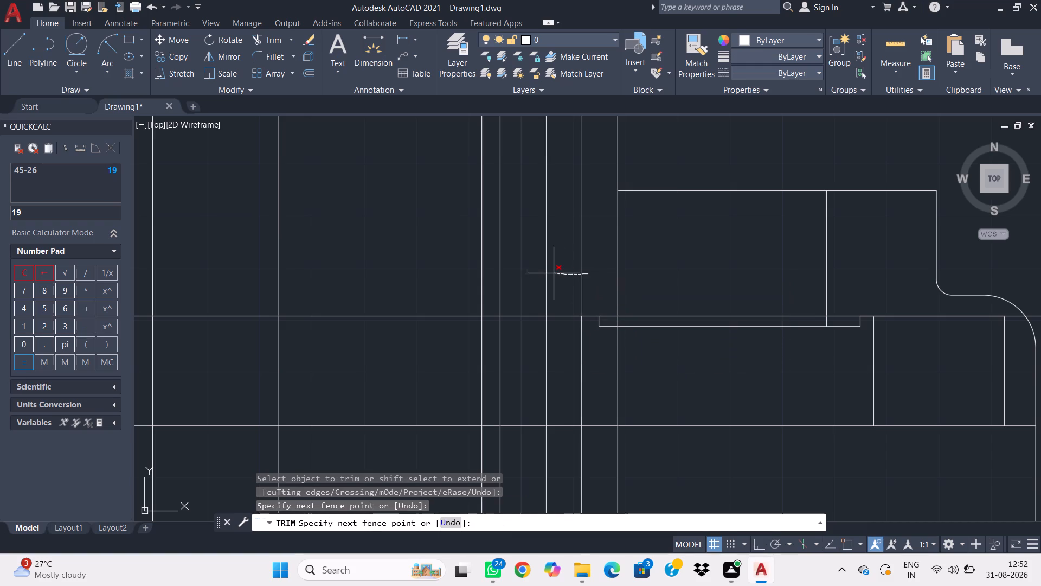
drag(554, 273, 535, 273)
key(Escape)
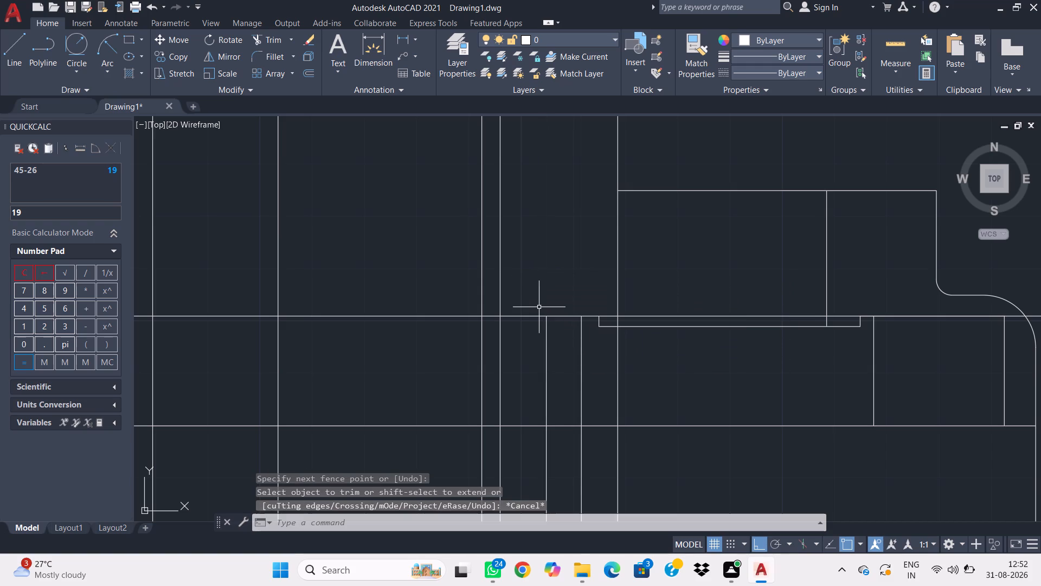
middle_drag(615, 248, 590, 294)
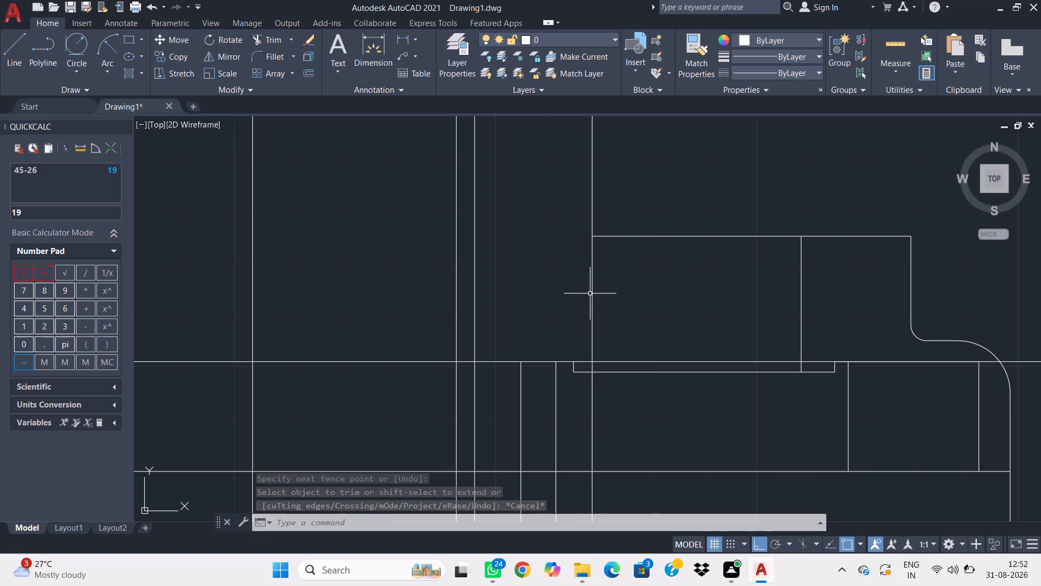
Draw connected lines from the upper outline's left end: 22.5 left to the construction line, 5 down, and 3.5 left to the adjacent construction line.
text(l)
key(space)
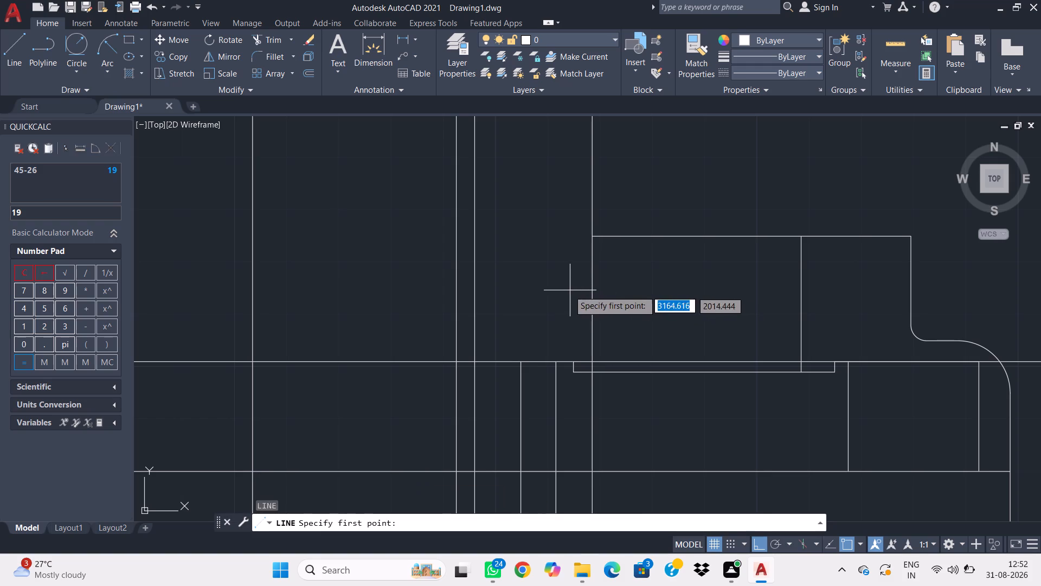
click(594, 237)
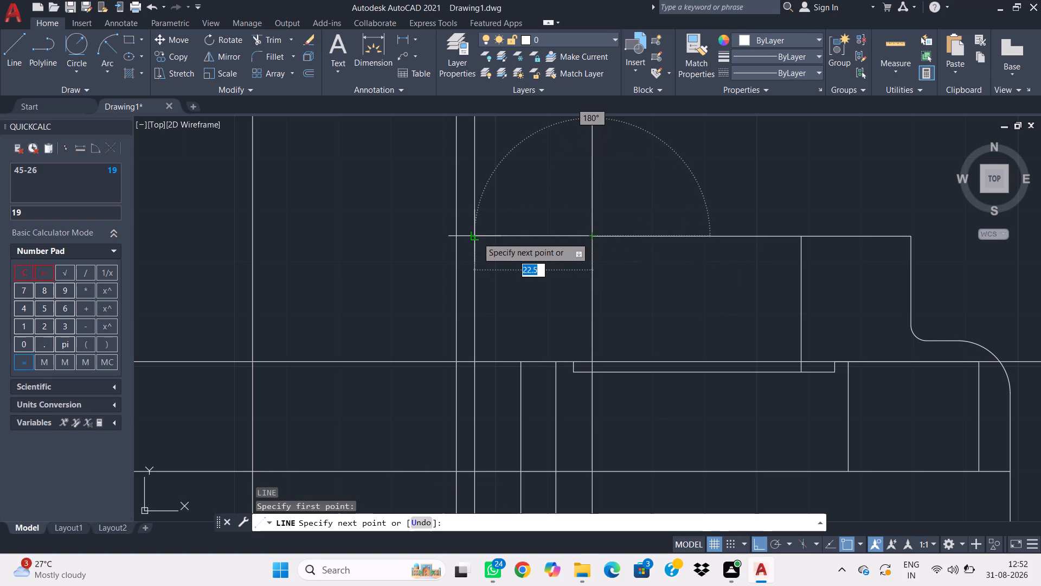
click(477, 237)
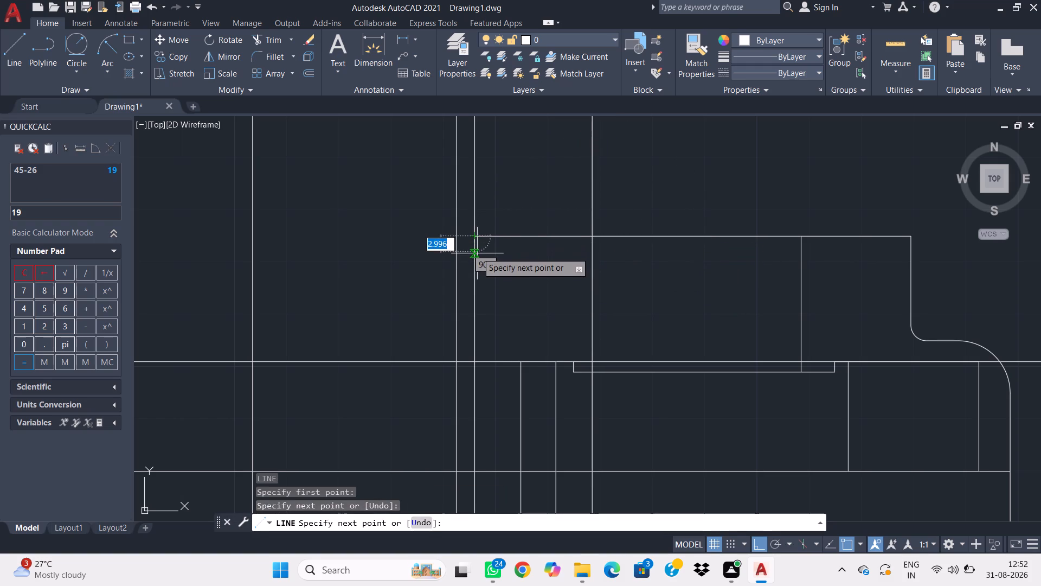
key(5)
key(Return)
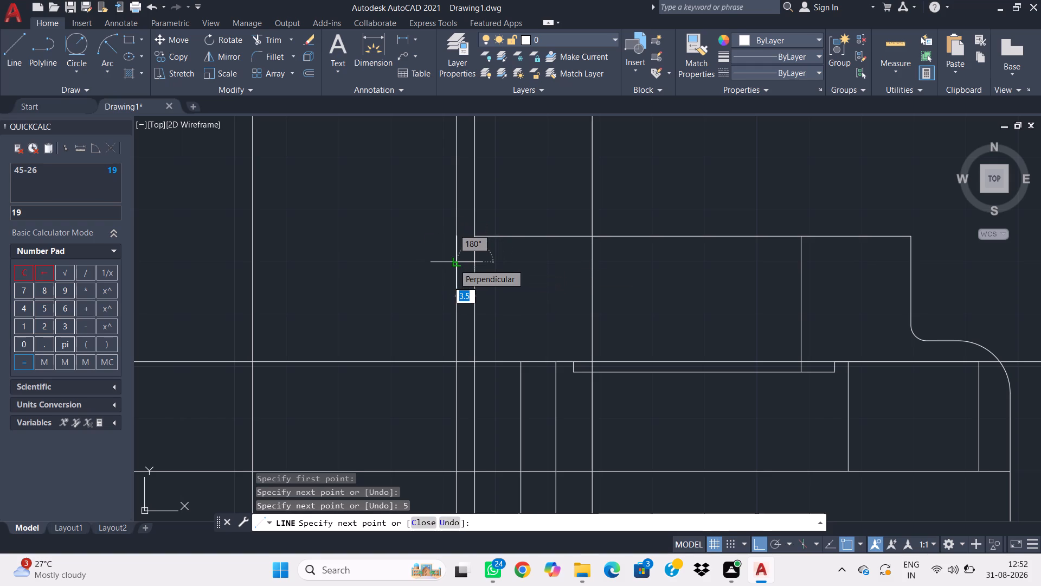
click(454, 264)
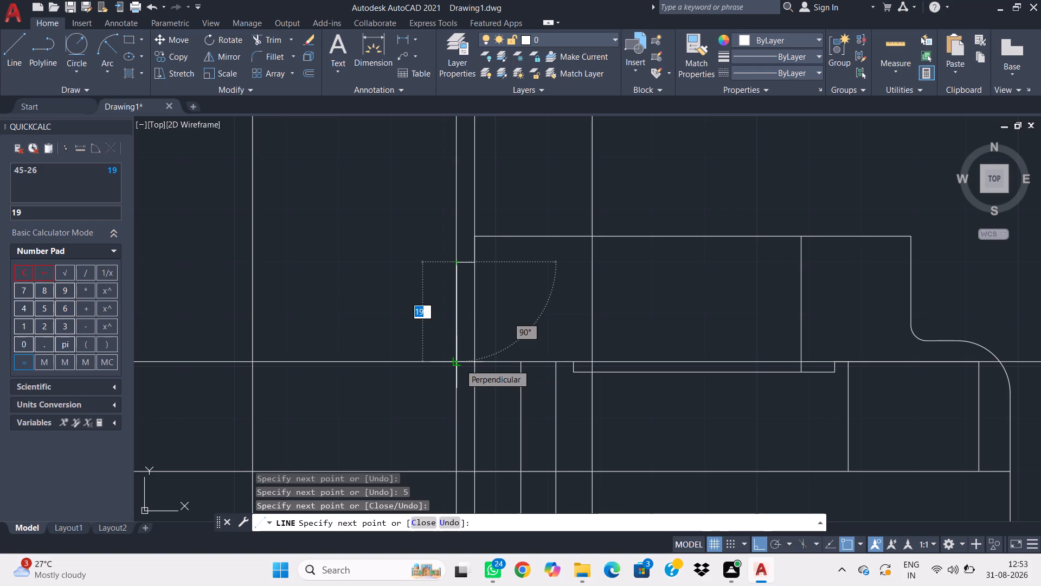
key(Escape)
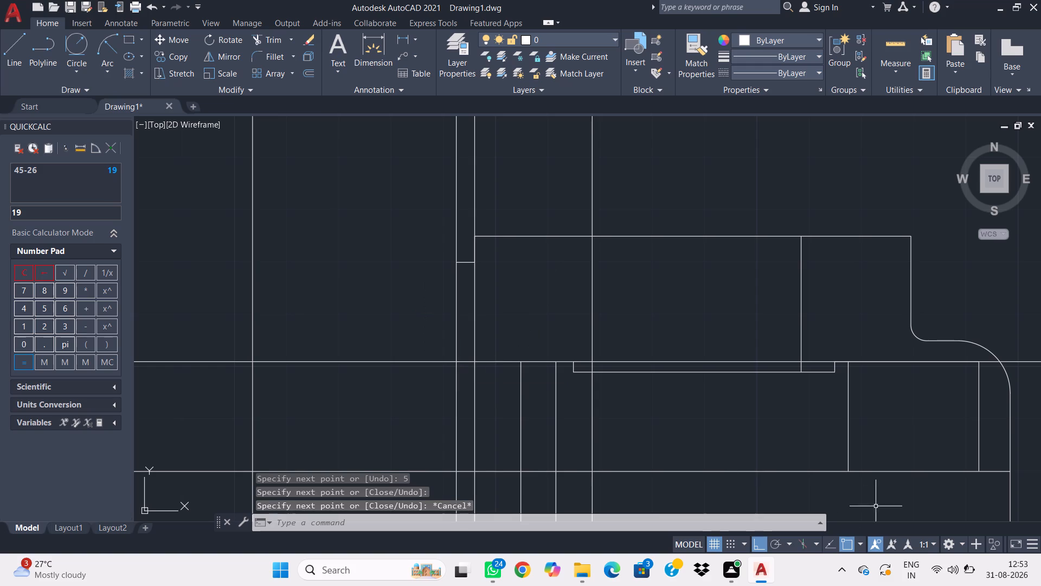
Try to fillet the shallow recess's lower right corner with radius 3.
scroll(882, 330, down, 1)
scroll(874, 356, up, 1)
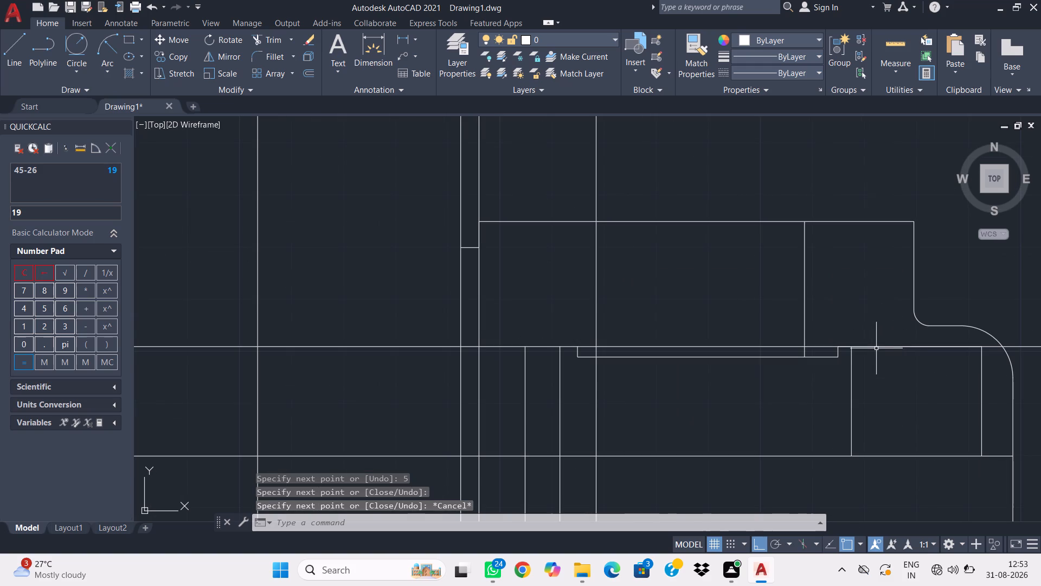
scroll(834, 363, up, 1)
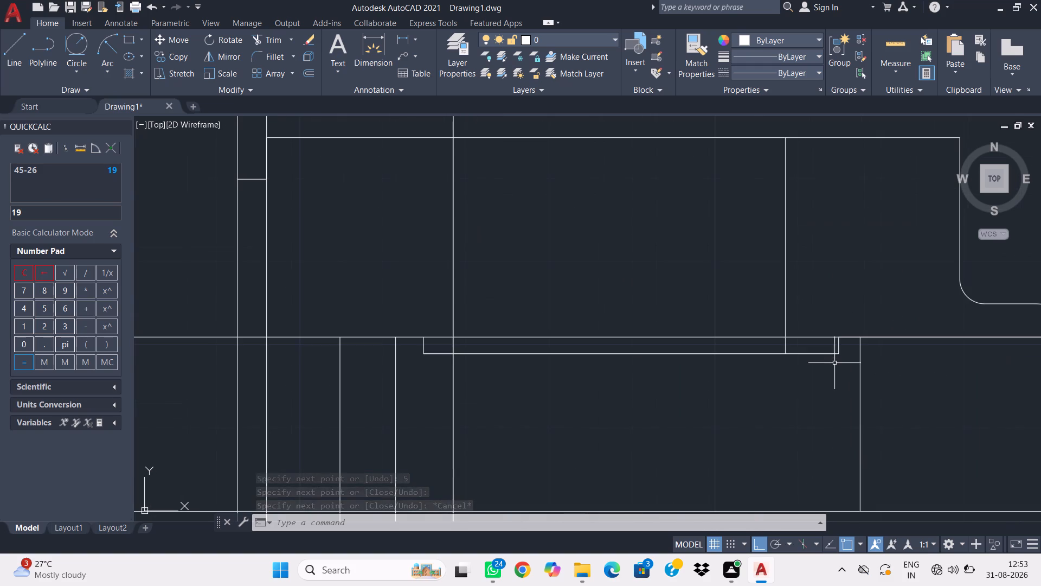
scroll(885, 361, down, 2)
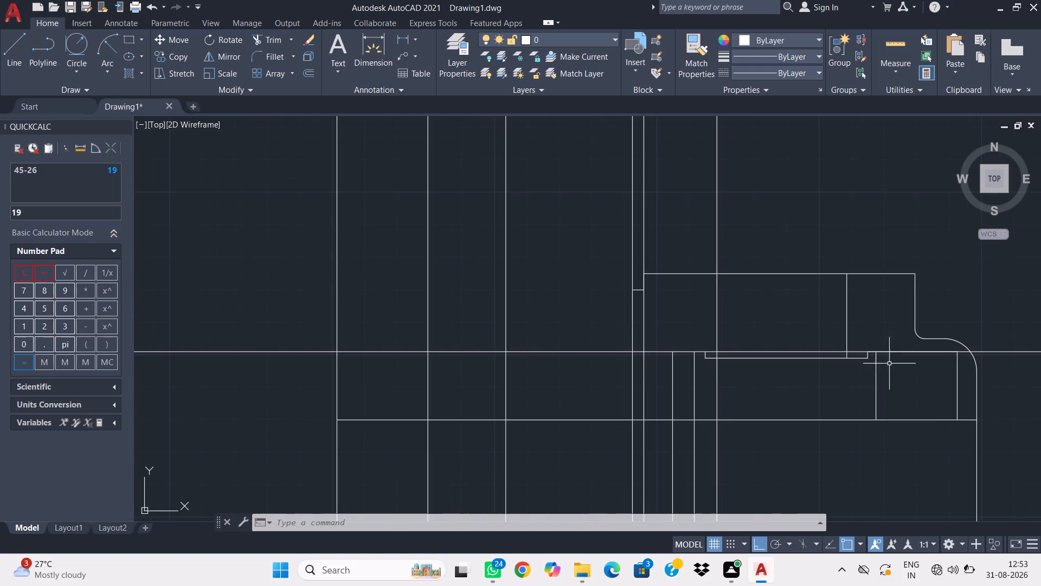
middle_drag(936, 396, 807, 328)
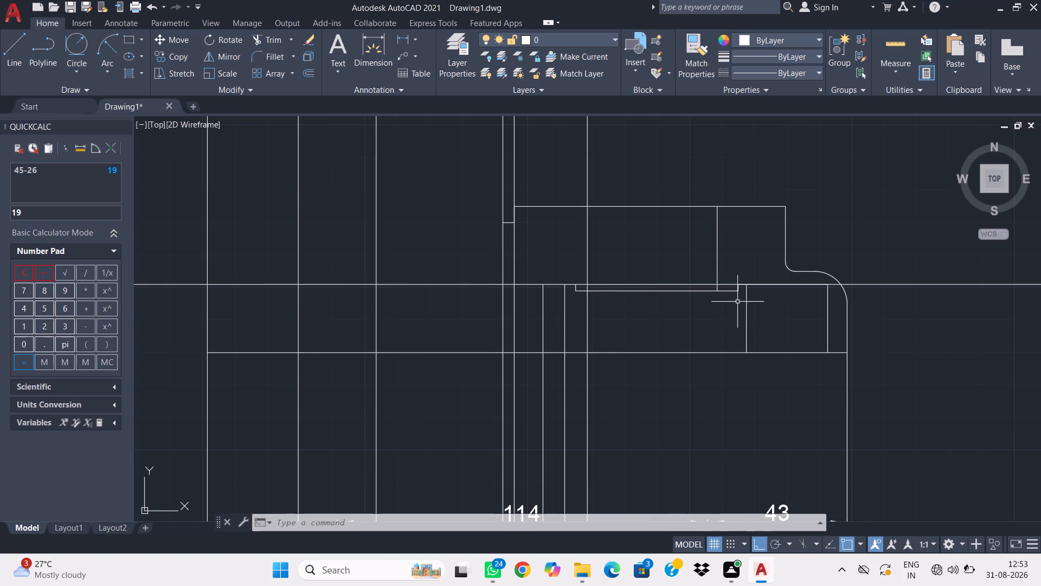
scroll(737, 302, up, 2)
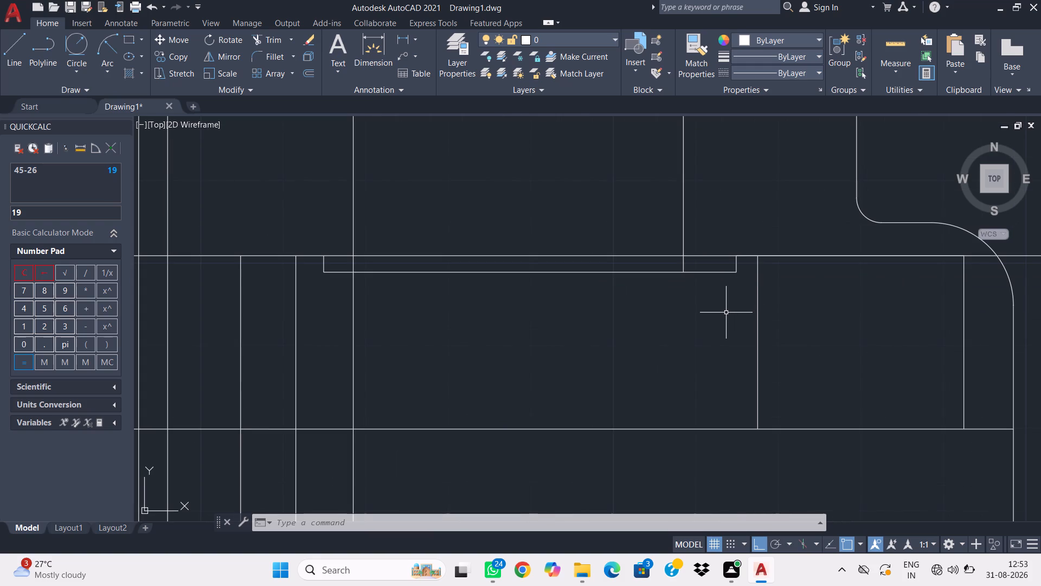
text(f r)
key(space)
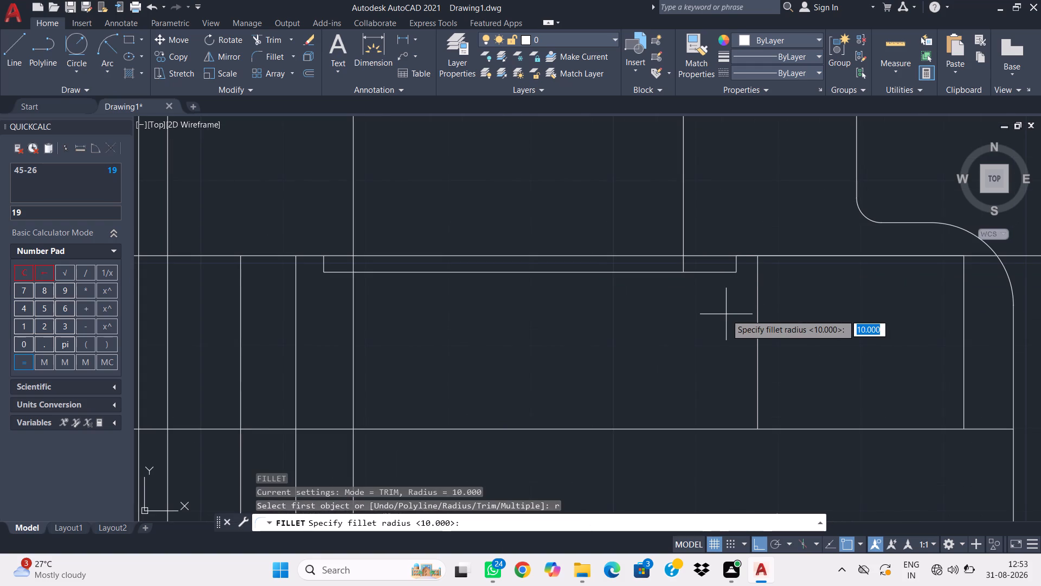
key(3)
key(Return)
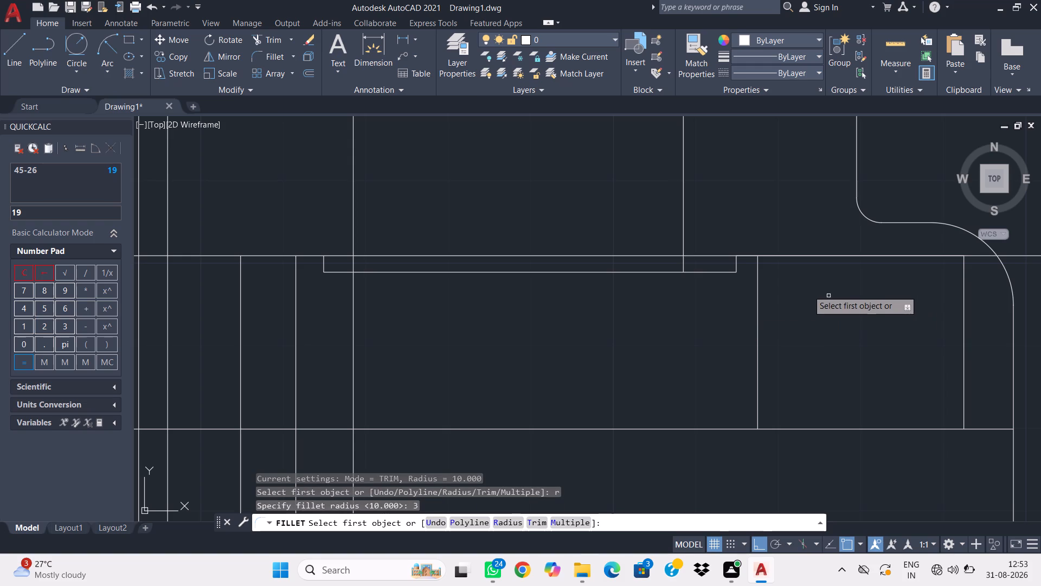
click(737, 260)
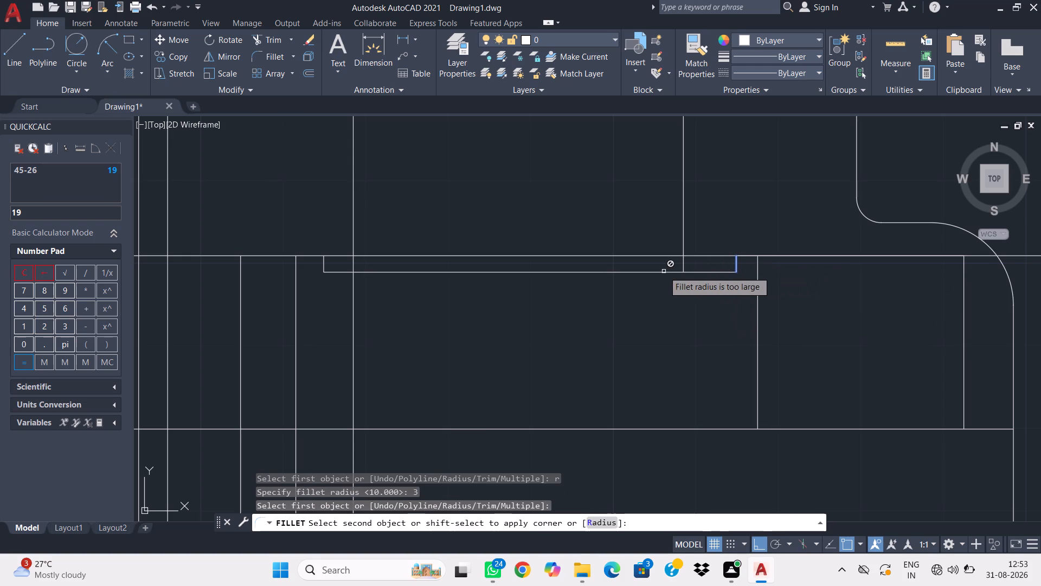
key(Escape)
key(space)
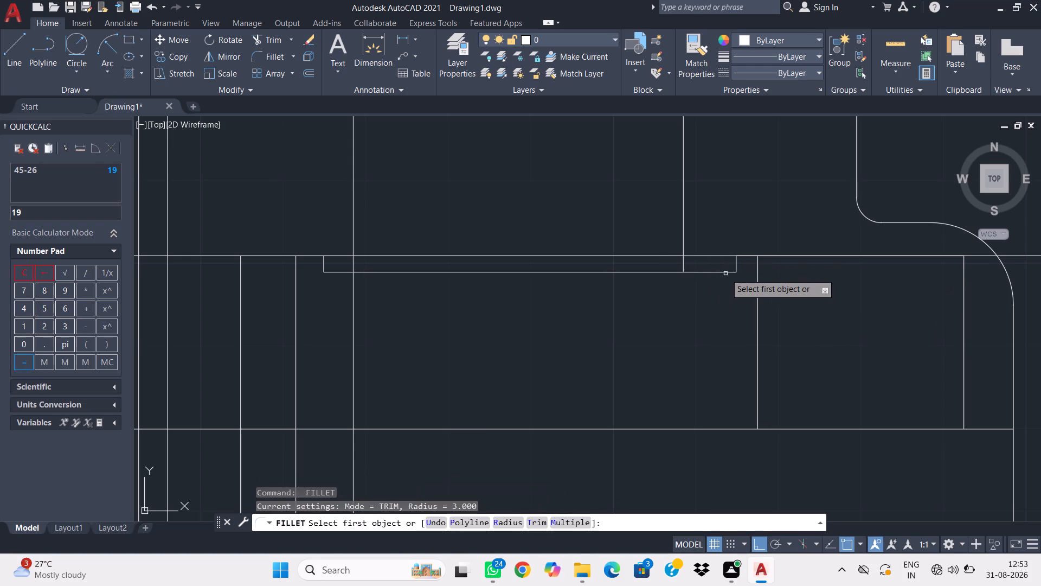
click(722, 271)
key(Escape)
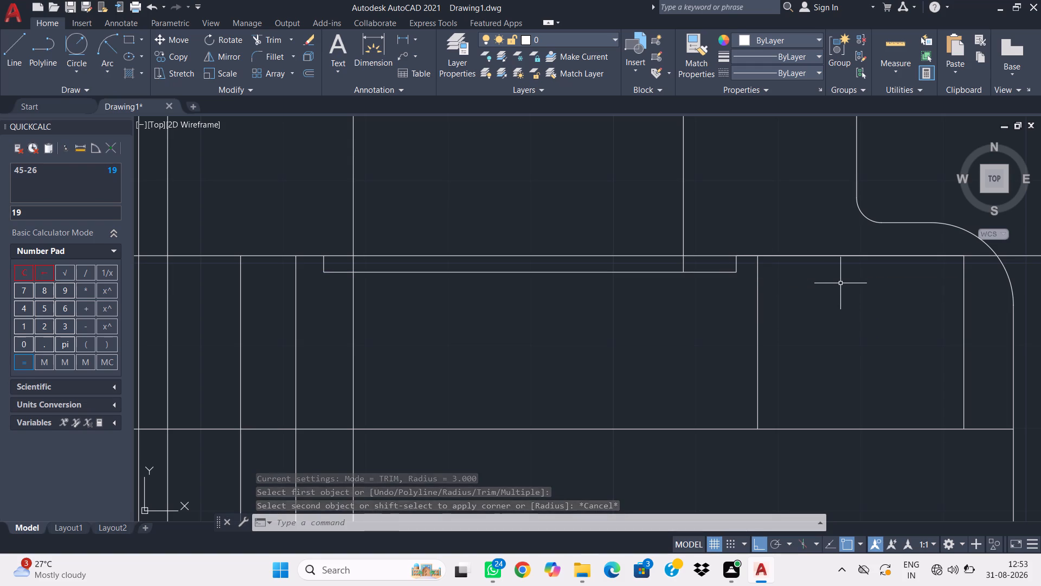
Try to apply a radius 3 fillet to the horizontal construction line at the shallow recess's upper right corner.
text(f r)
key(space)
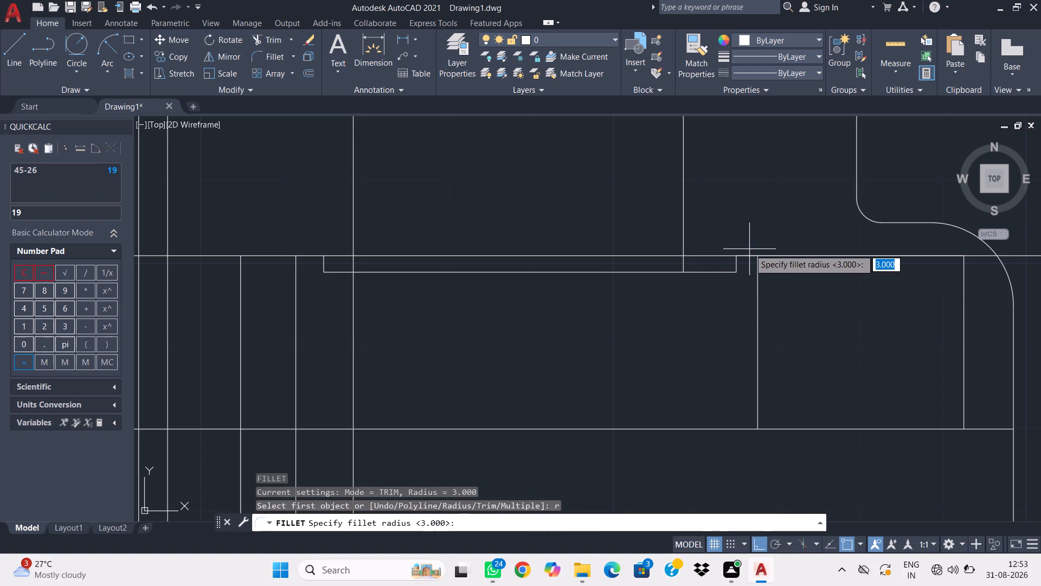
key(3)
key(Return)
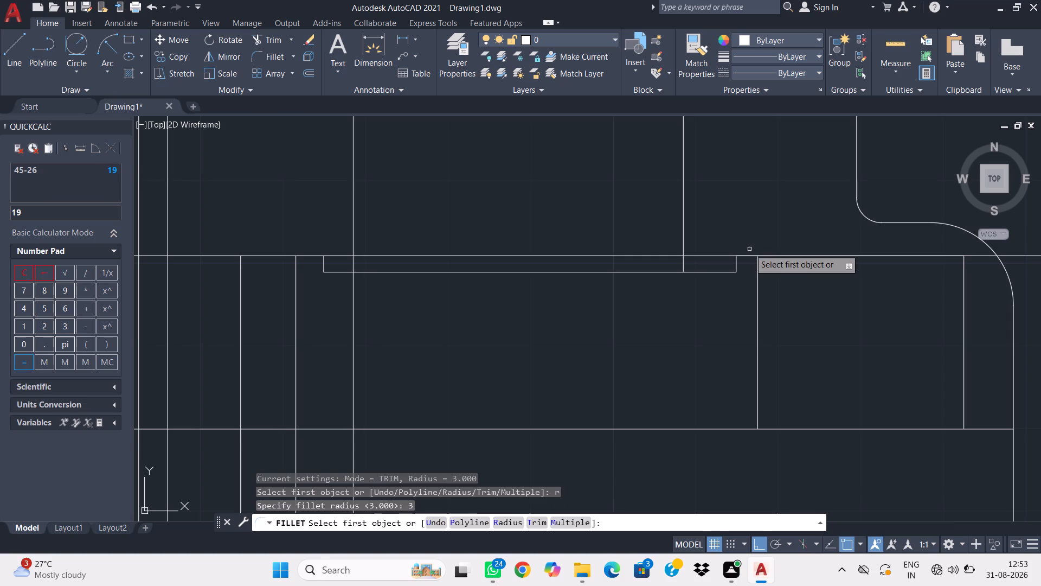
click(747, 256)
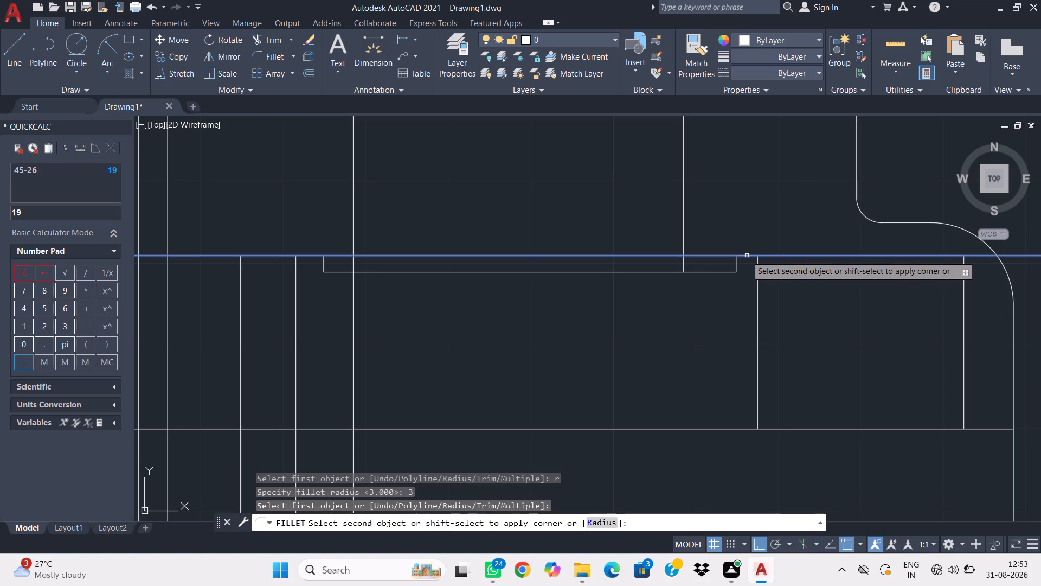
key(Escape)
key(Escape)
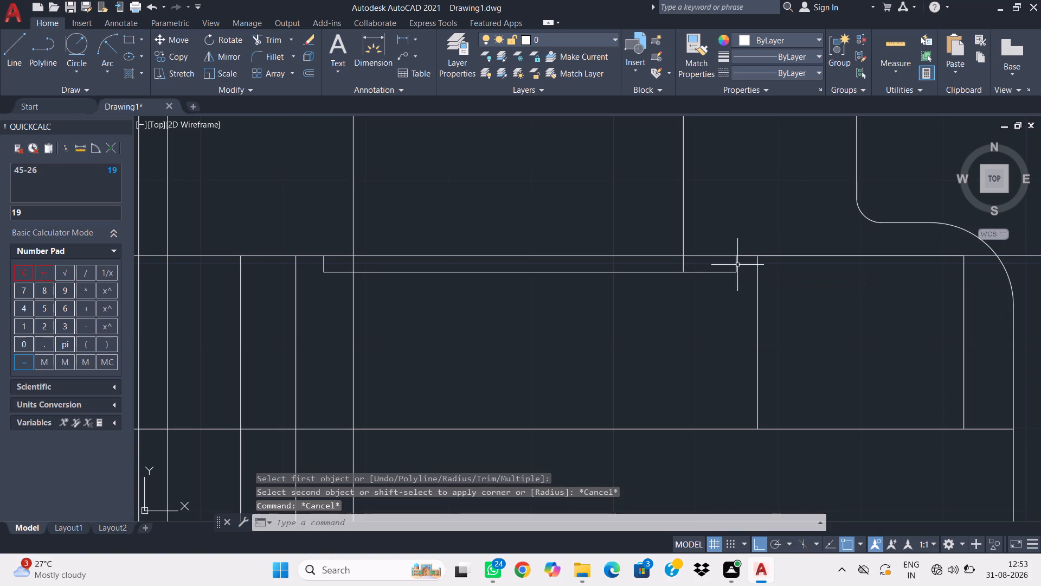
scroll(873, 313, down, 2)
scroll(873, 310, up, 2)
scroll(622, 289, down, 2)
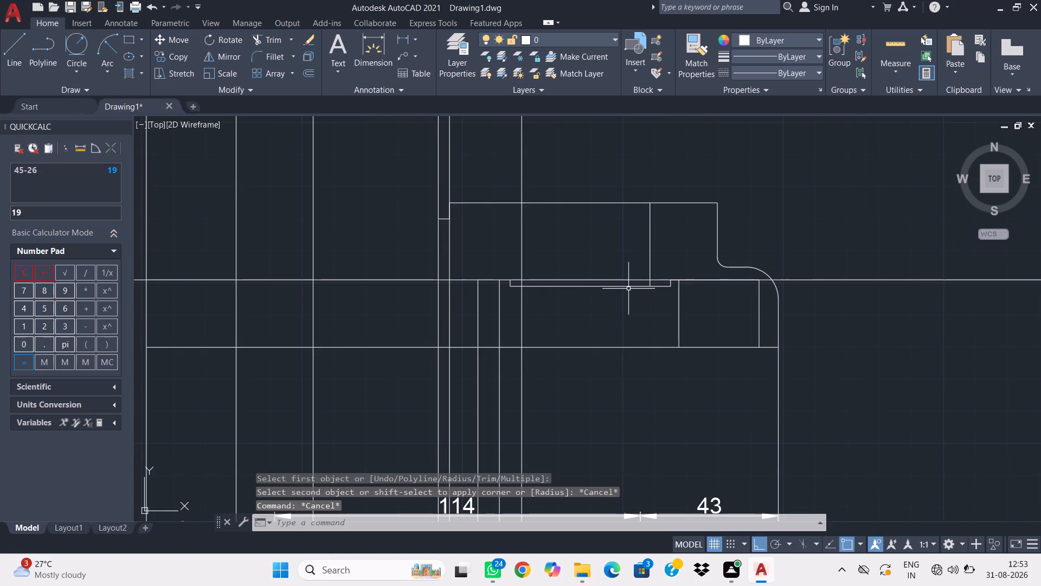
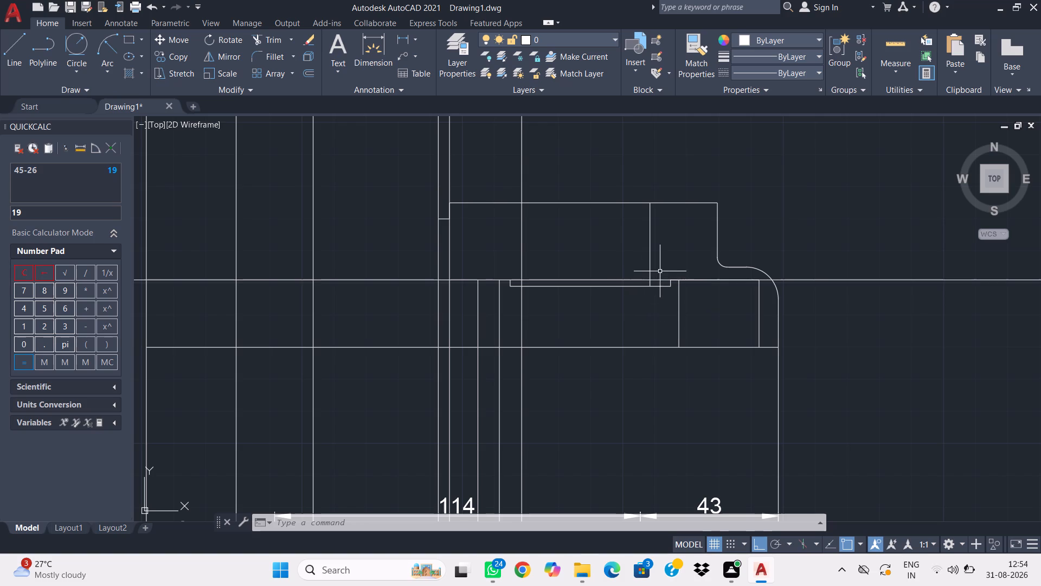
Delete the horizontal construction line running along the shallow recess's upper edge.
click(864, 300)
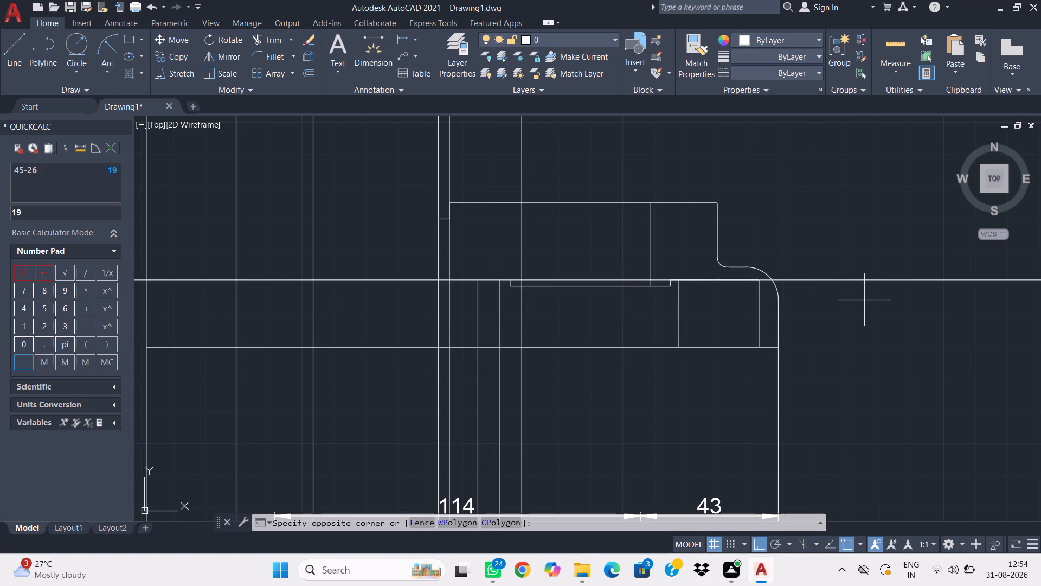
click(848, 247)
key(Delete)
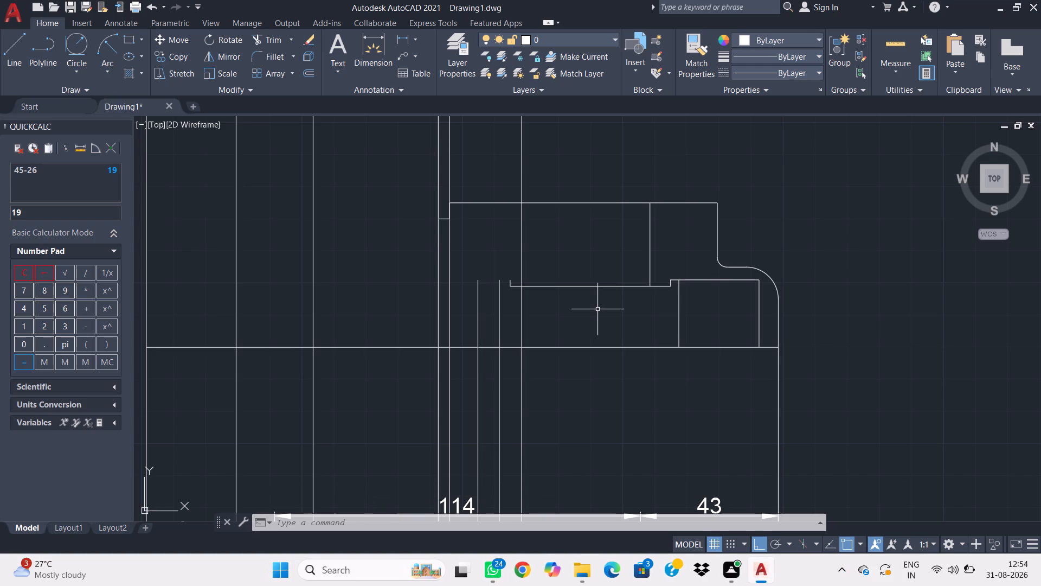
Draw a horizontal line from the shallow recess's lower left corner leftward past all the vertical construction lines.
text(l)
key(space)
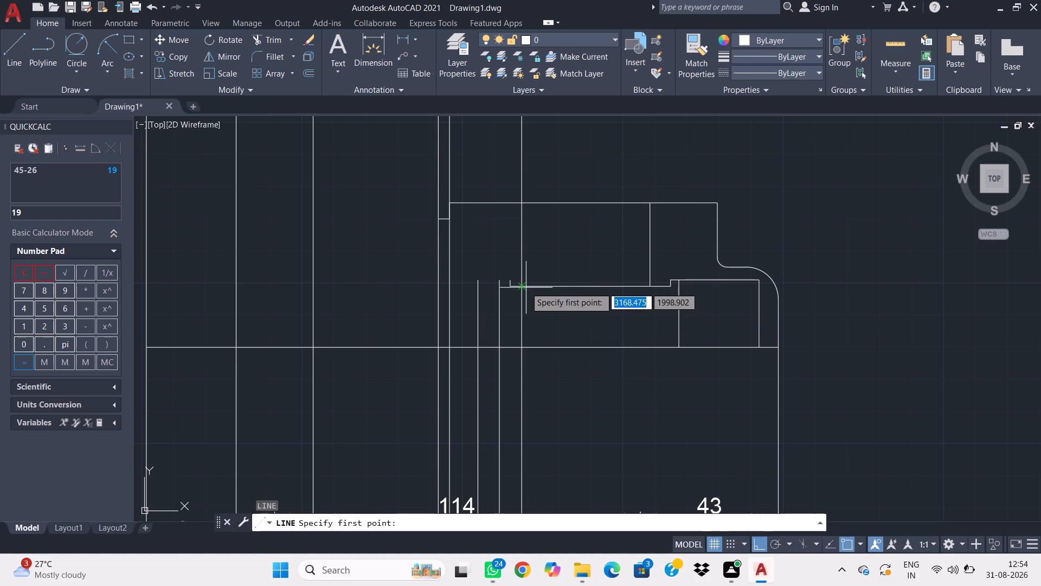
click(511, 288)
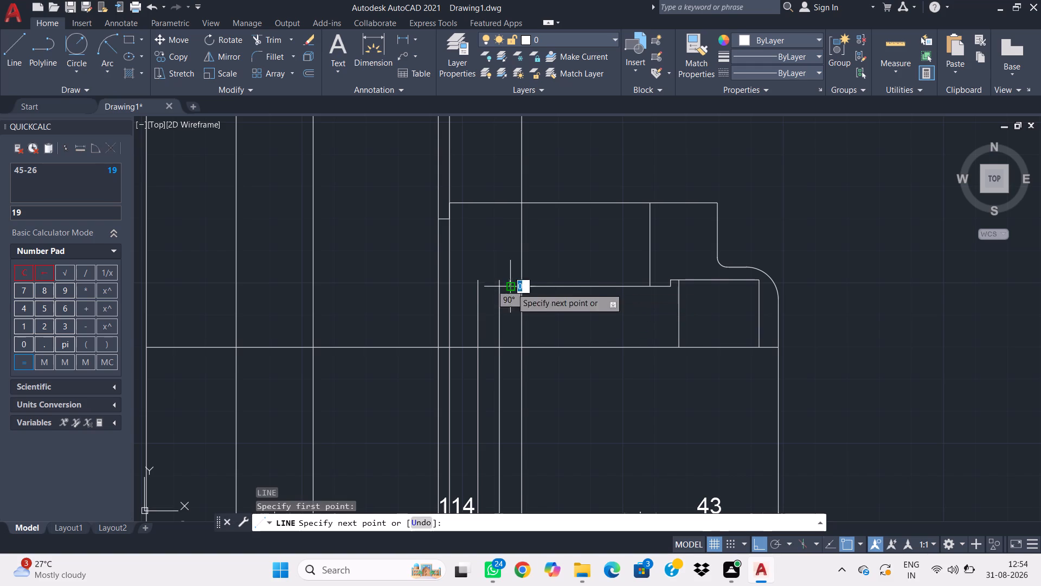
middle_drag(508, 295, 808, 316)
click(330, 298)
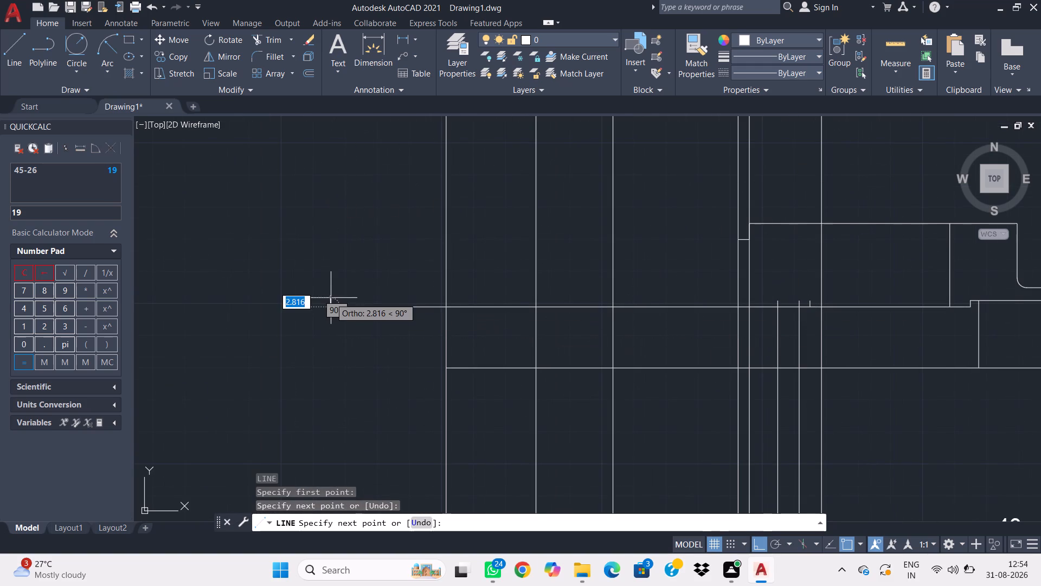
key(Escape)
Draw a vertical line from the stepped outline's left end down to the horizontal line extending from the recess floor.
middle_drag(888, 382, 464, 340)
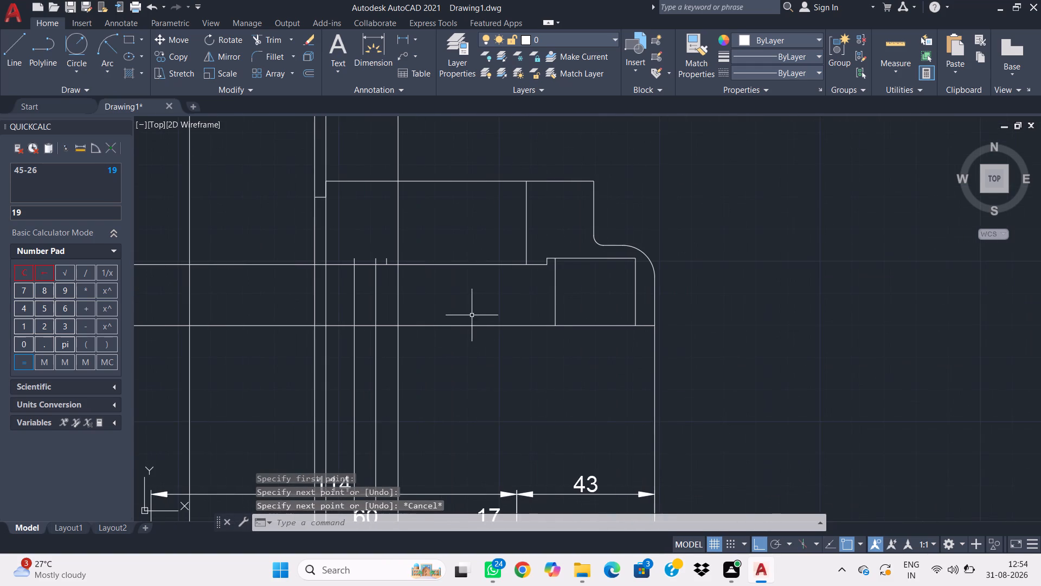
scroll(470, 311, up, 1)
middle_drag(415, 278, 446, 332)
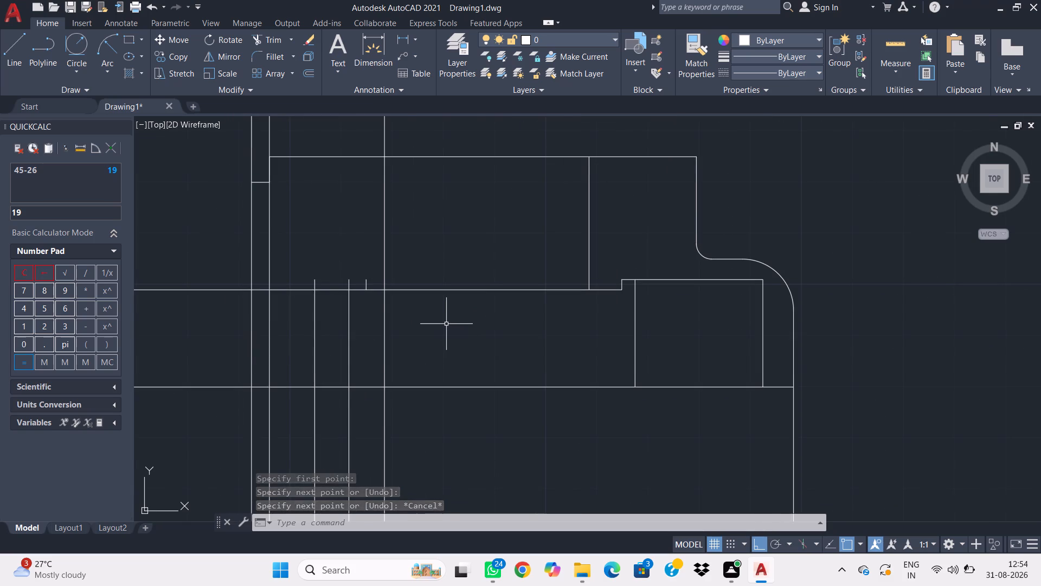
scroll(446, 324, down, 1)
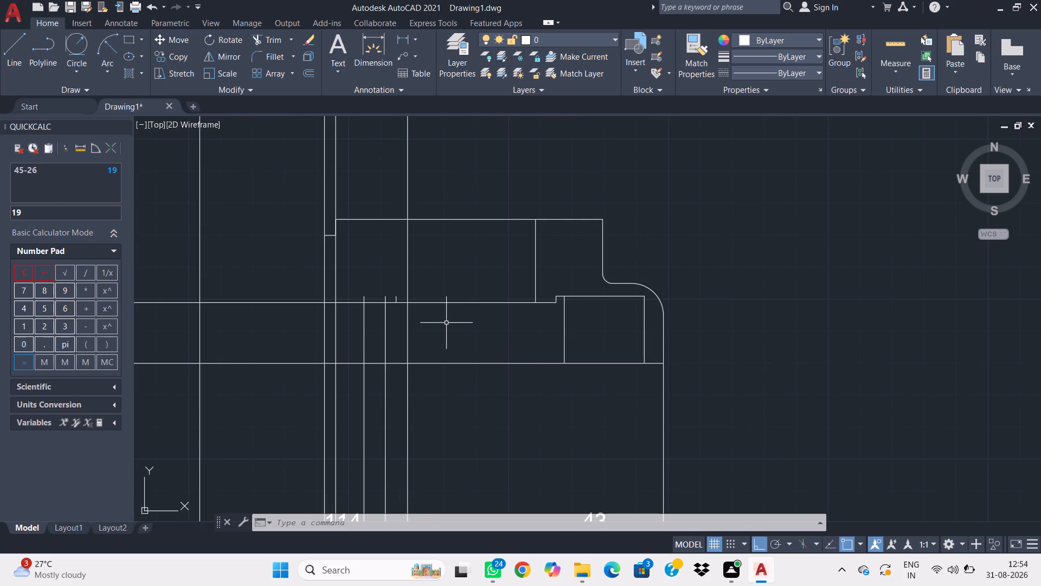
text(l)
key(space)
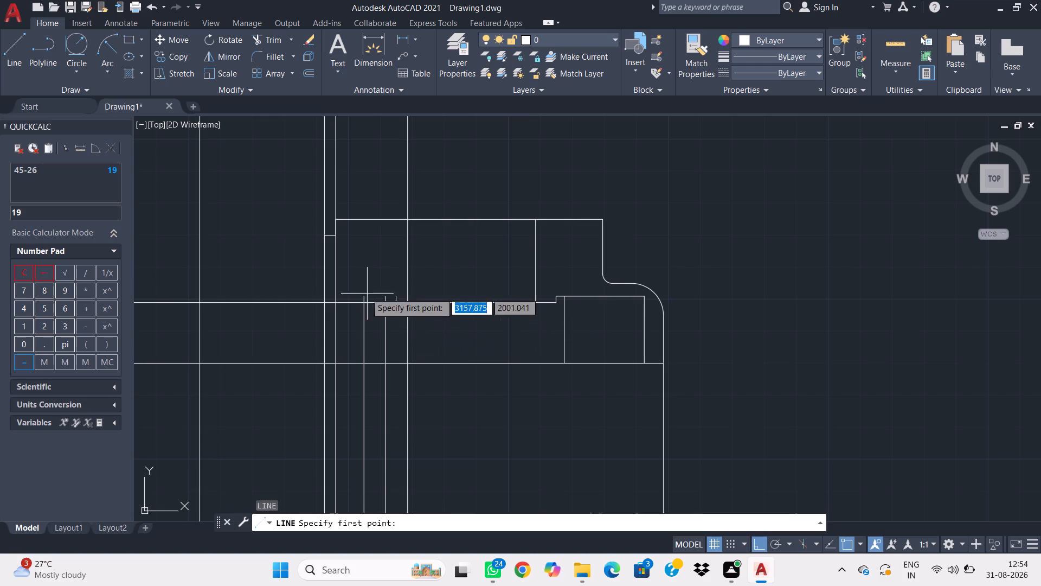
click(323, 238)
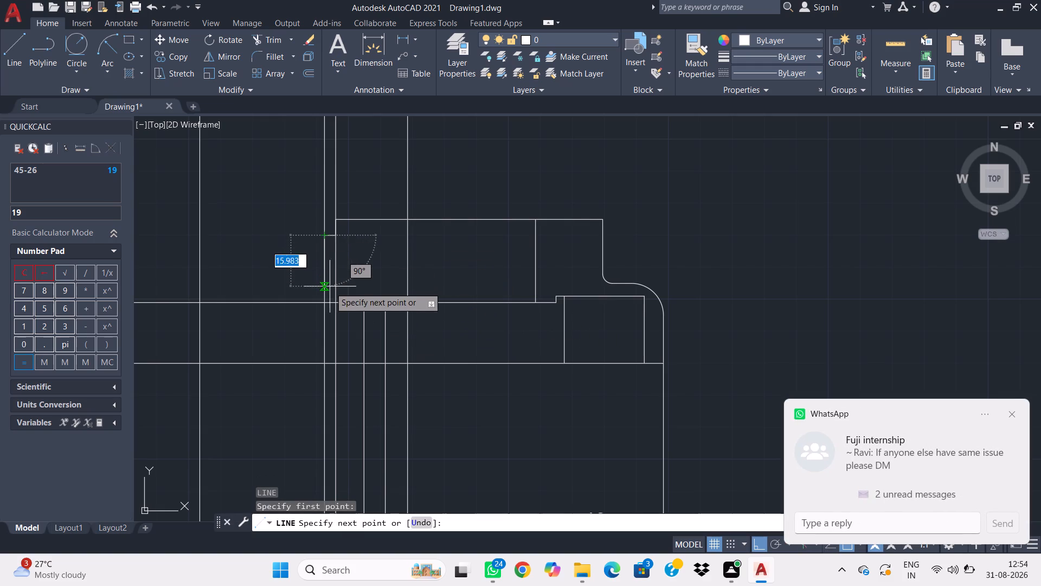
click(326, 301)
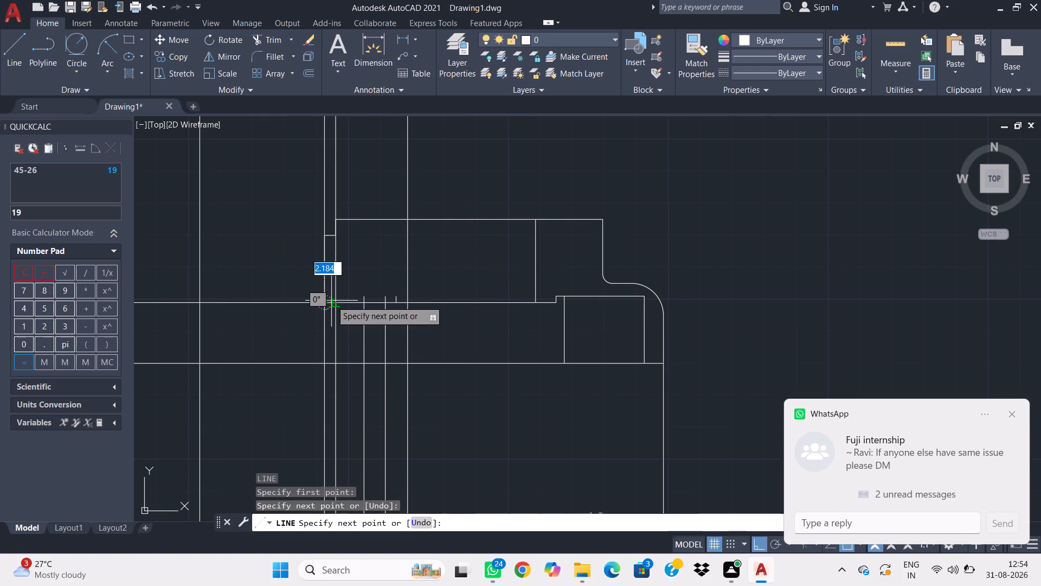
key(Escape)
Delete the three vertical construction lines crossing the upper outline's left part.
drag(455, 166, 447, 166)
click(299, 177)
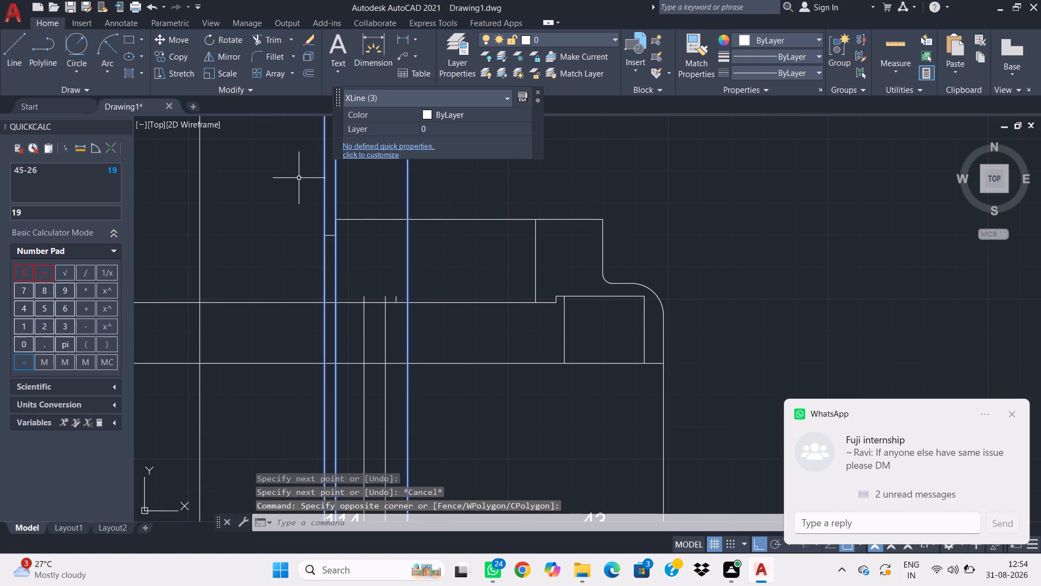
key(Delete)
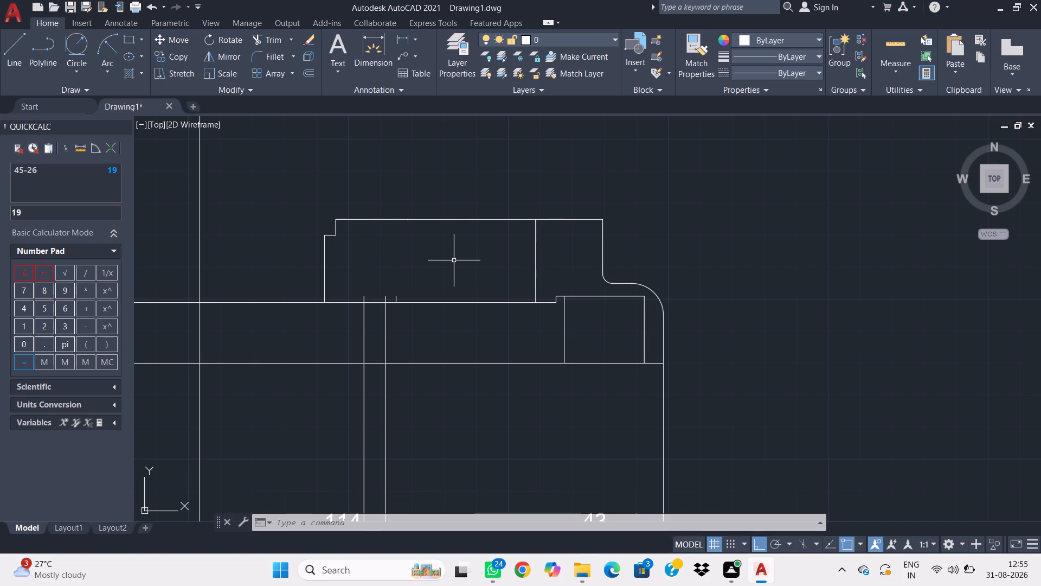
Draw the bore's left edge from the top of the recess's short left edge straight up to the upper outline.
text(l)
key(space)
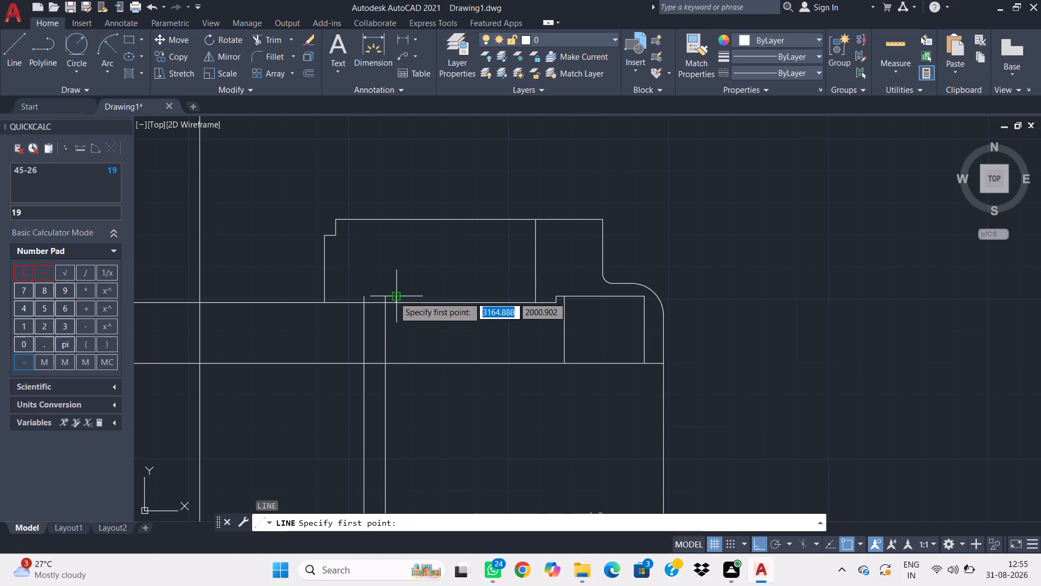
click(394, 297)
click(394, 222)
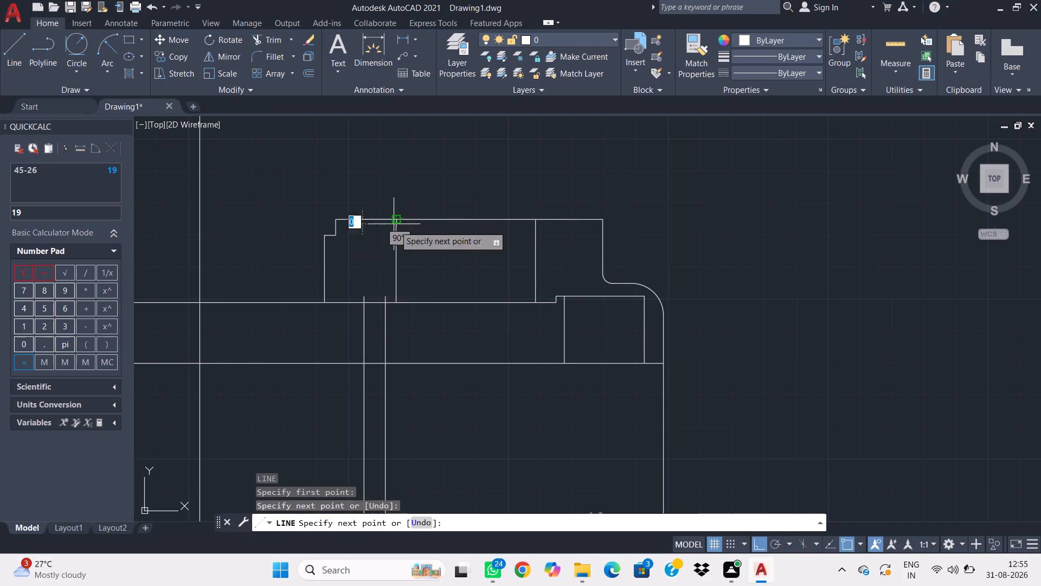
key(Escape)
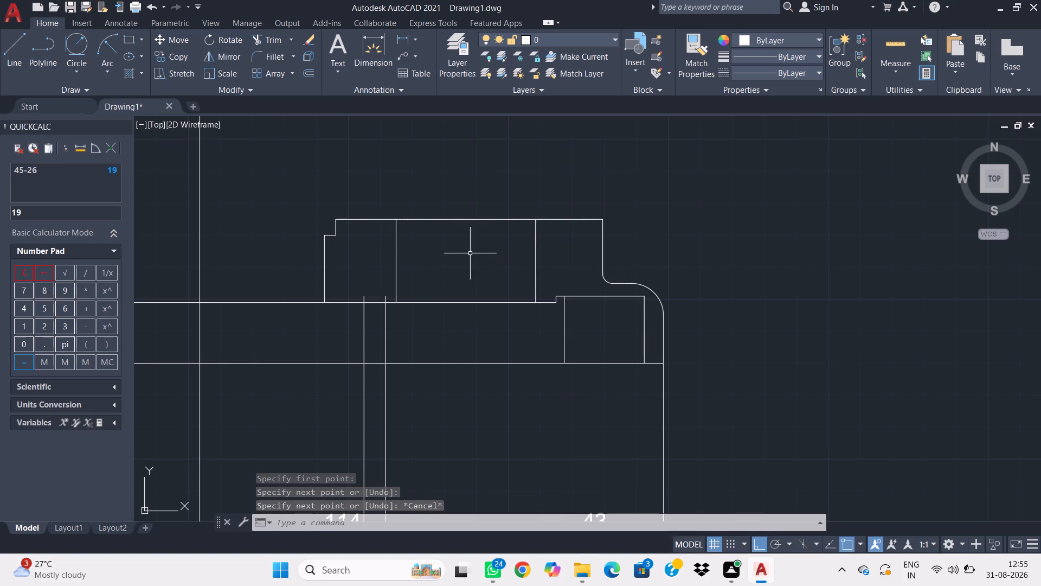
Draw a horizontal line between the bore's right and left edges, just below the upper outline.
text(l)
key(space)
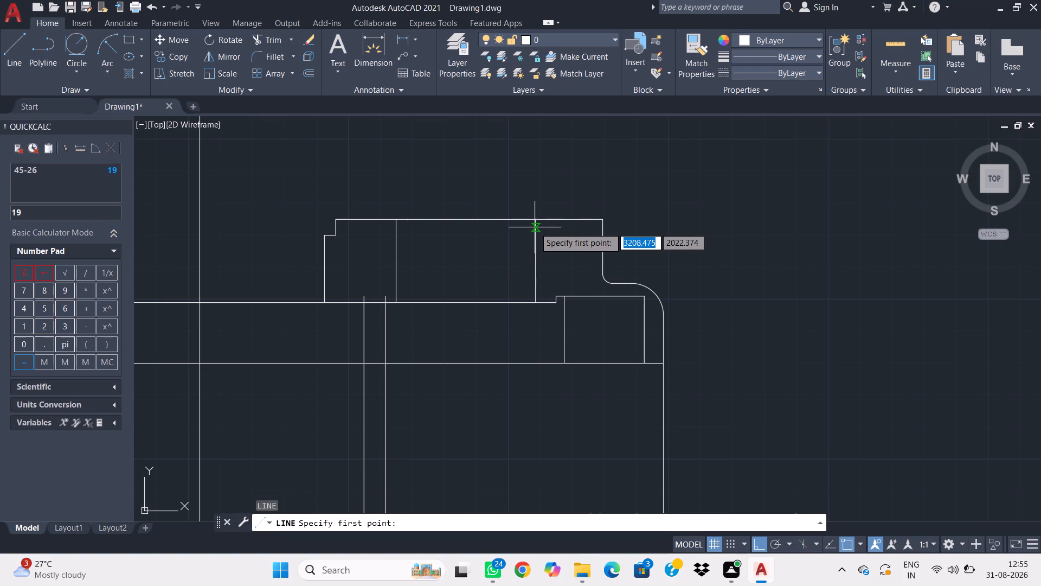
click(535, 227)
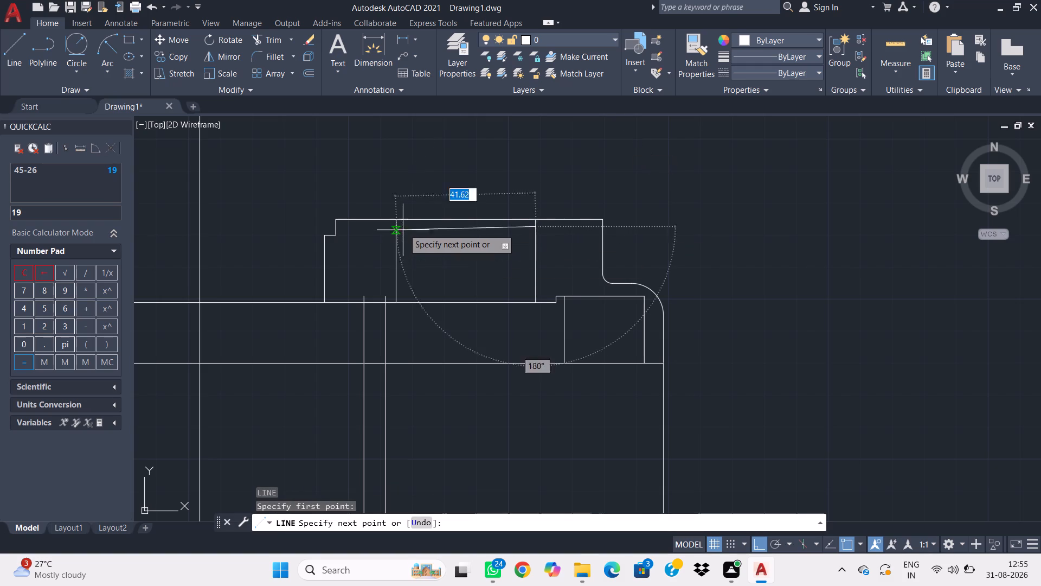
click(400, 228)
key(Escape)
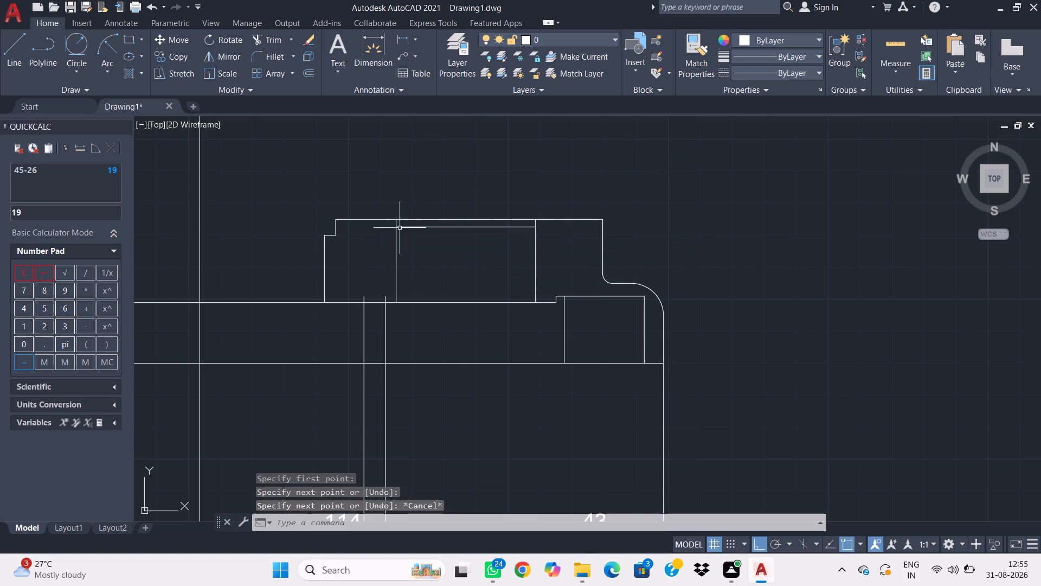
Draw a chamfer line 1.5 long at 45° from the right end of the horizontal line inside the bore.
key(space)
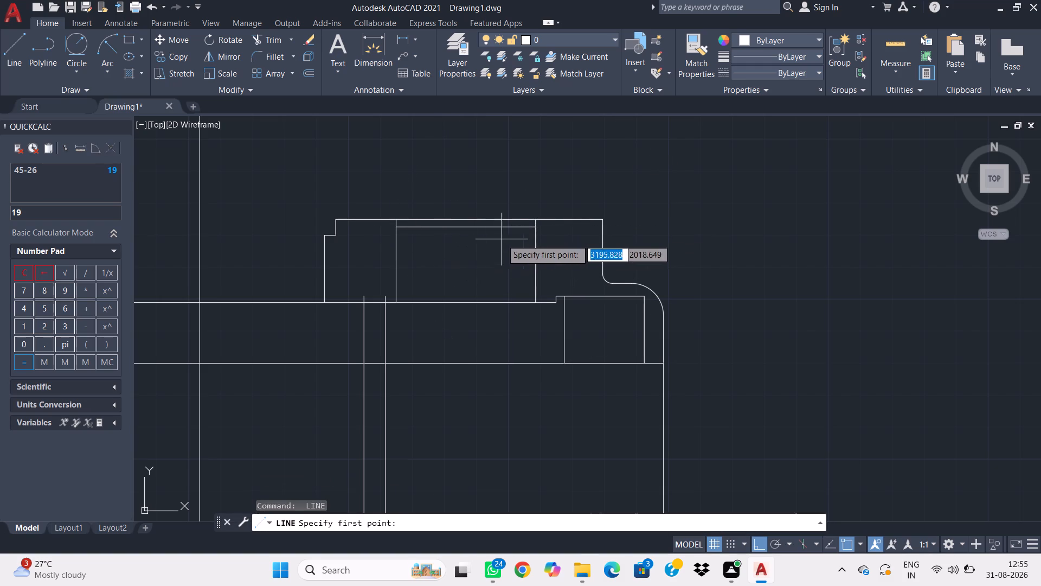
click(534, 228)
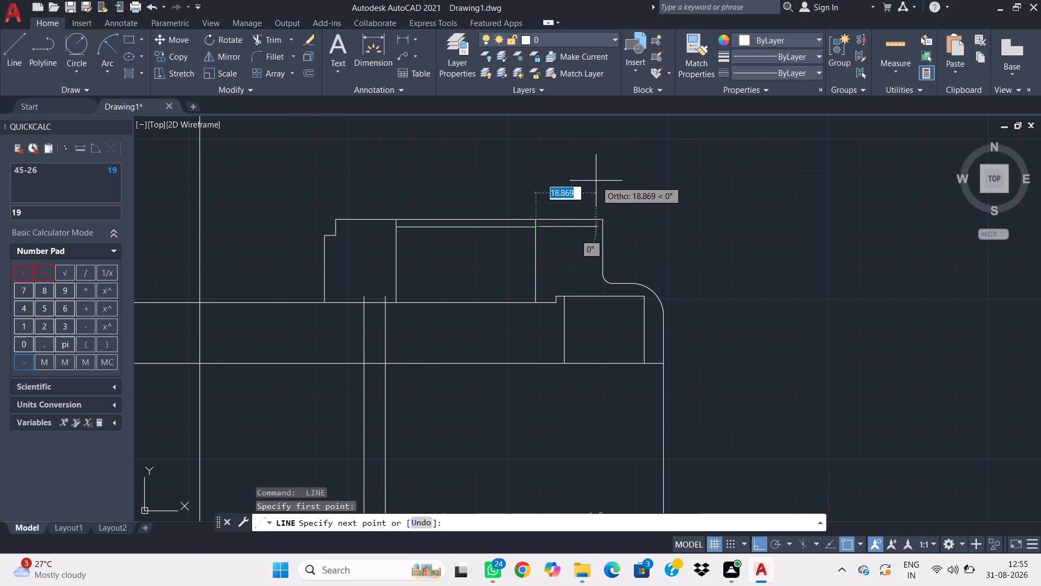
key(shift+at)
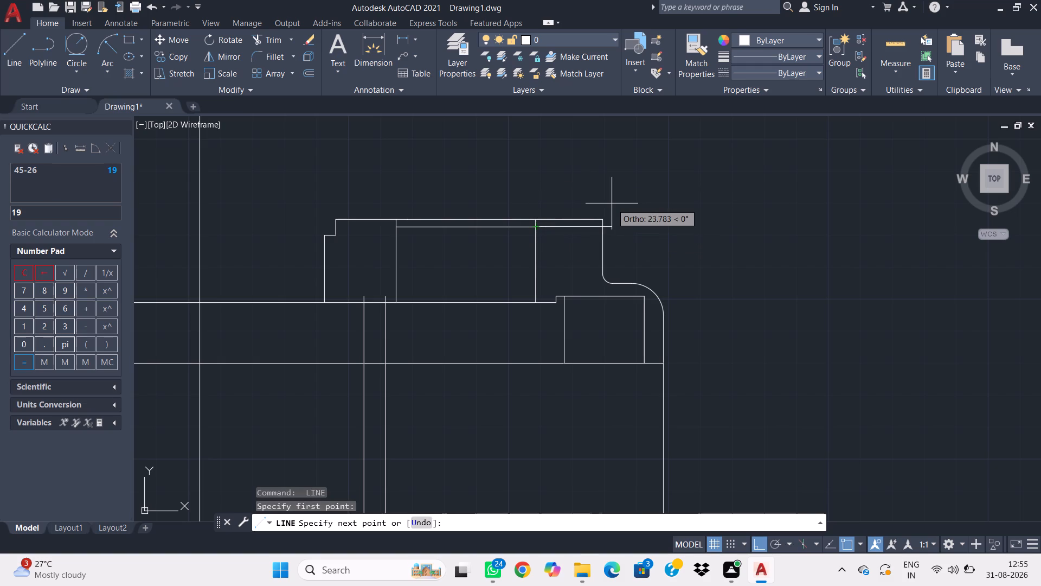
text(1.5)
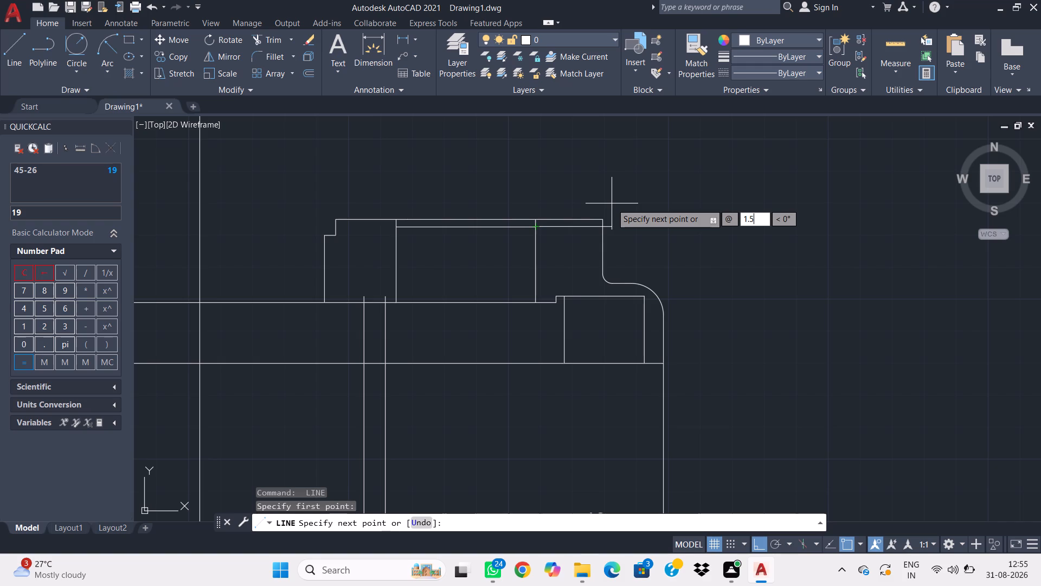
key(shift+less)
text(45)
key(Return)
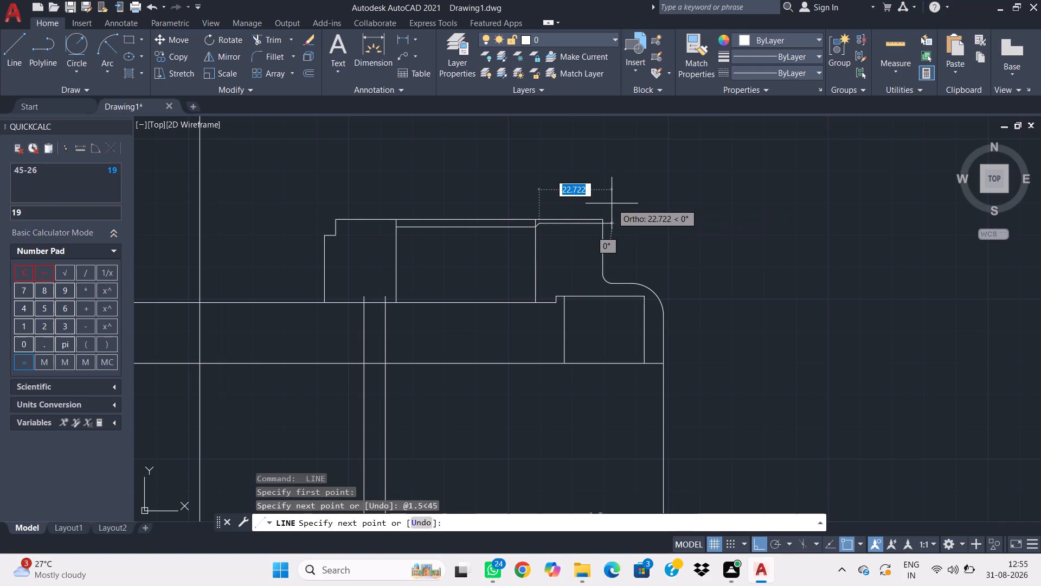
key(Escape)
Move the chamfer line and its adjoining horizontal line up about 1.3, placing the chamfer's upper end on the upper outline.
scroll(509, 234, up, 1)
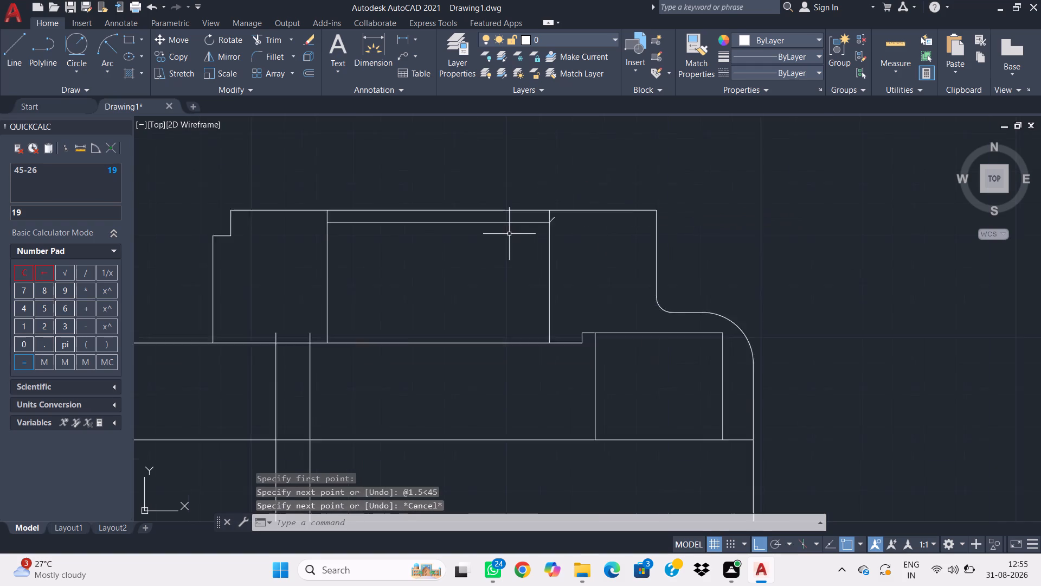
scroll(509, 234, up, 1)
scroll(589, 232, up, 1)
click(585, 199)
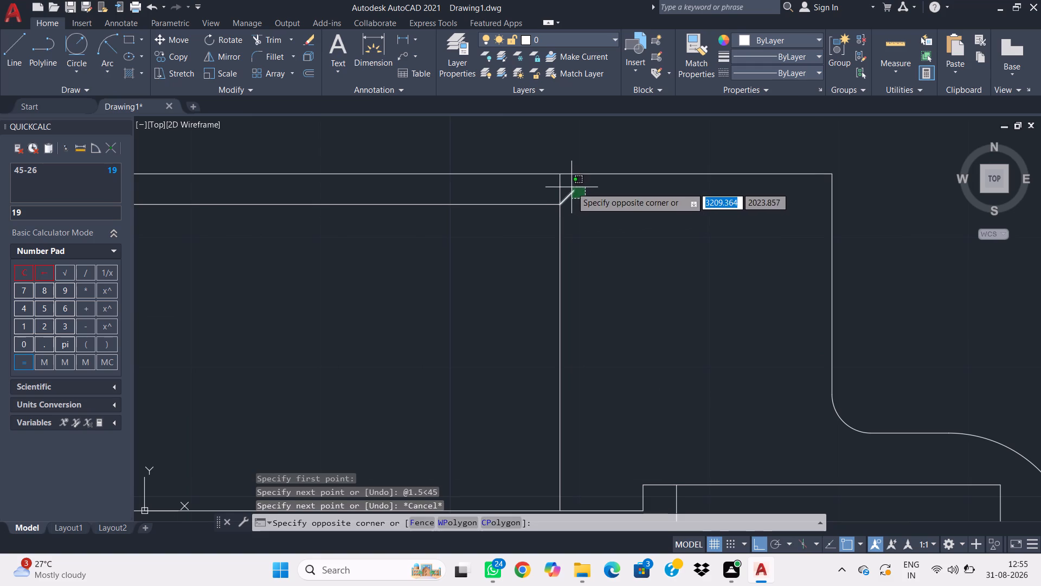
click(571, 187)
click(516, 219)
click(509, 196)
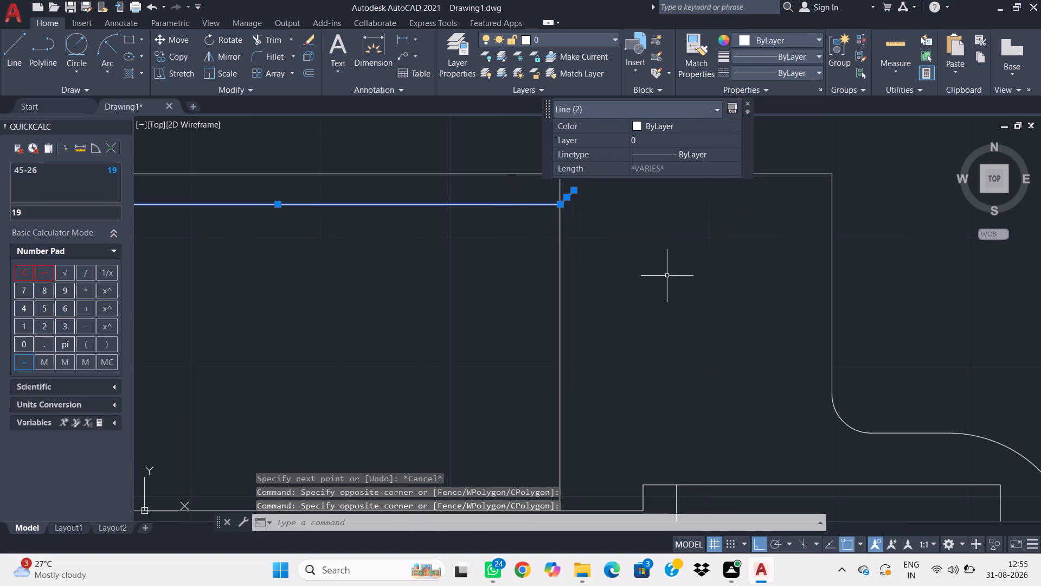
text(m)
key(space)
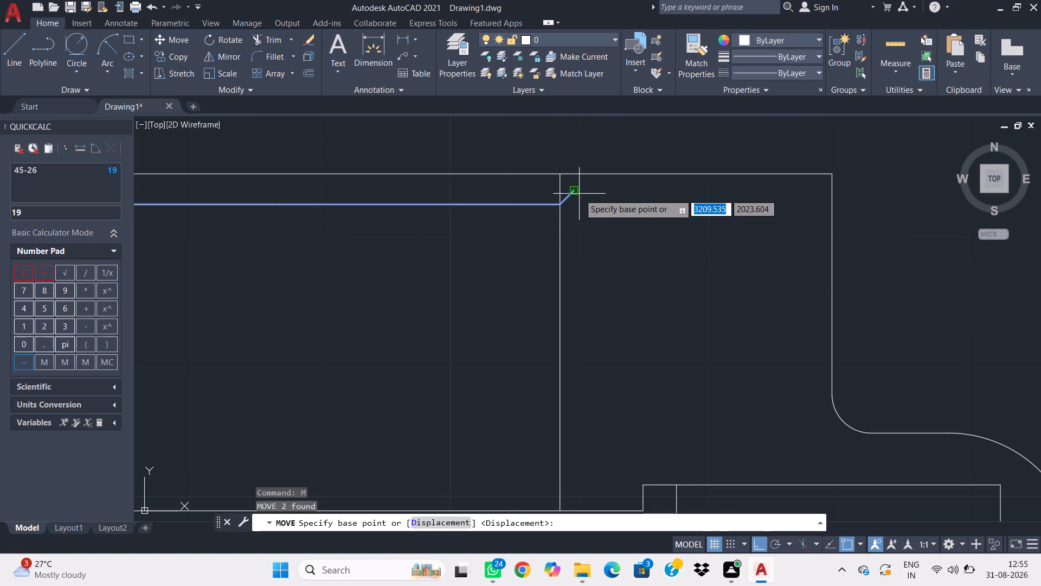
click(574, 191)
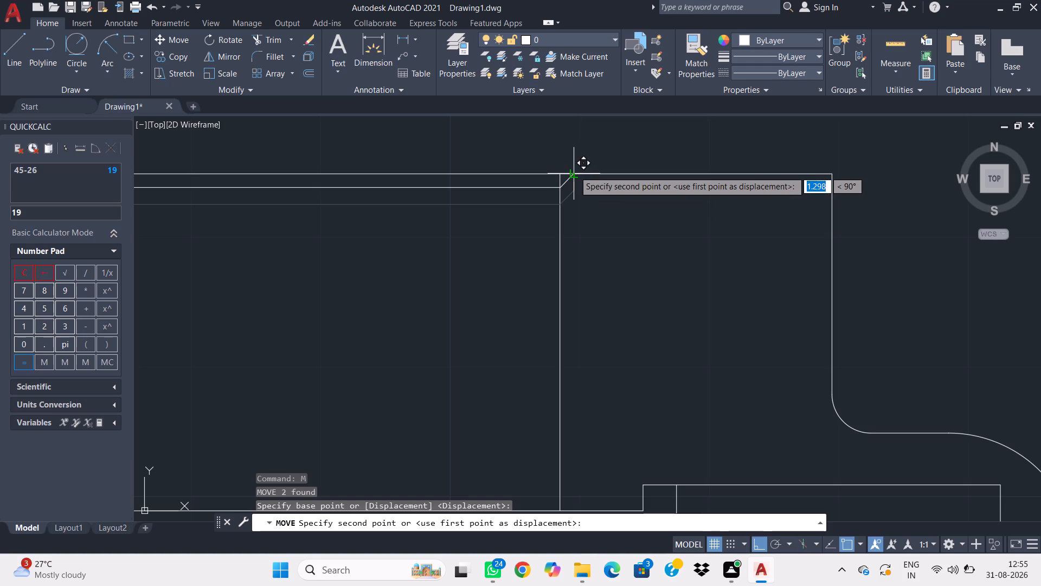
click(574, 175)
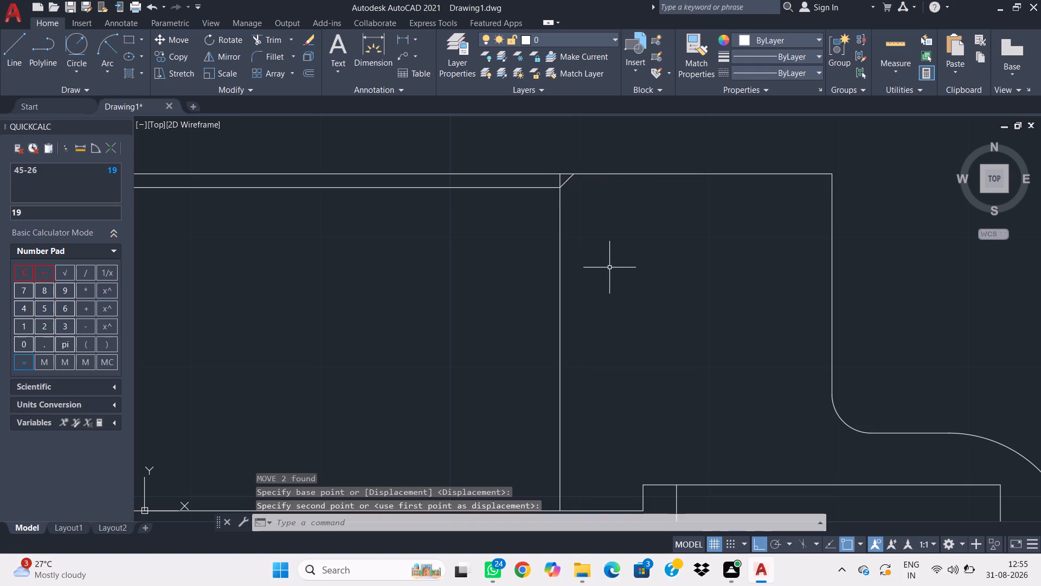
key(Escape)
Mirror the chamfer line to the bore's left edge about the vertical axis through the horizontal line's midpoint, keeping the original.
scroll(591, 262, down, 1)
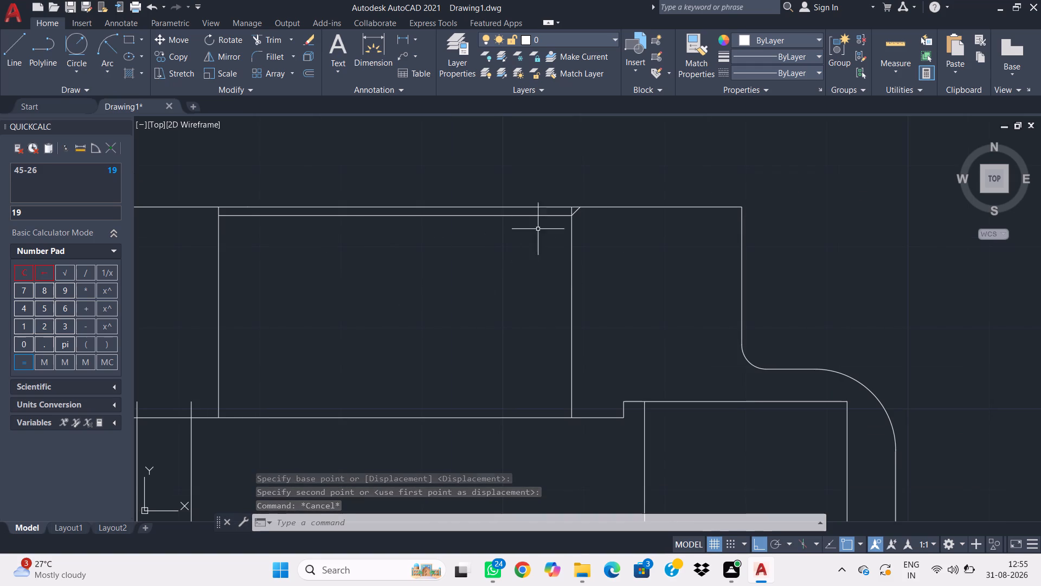
click(577, 211)
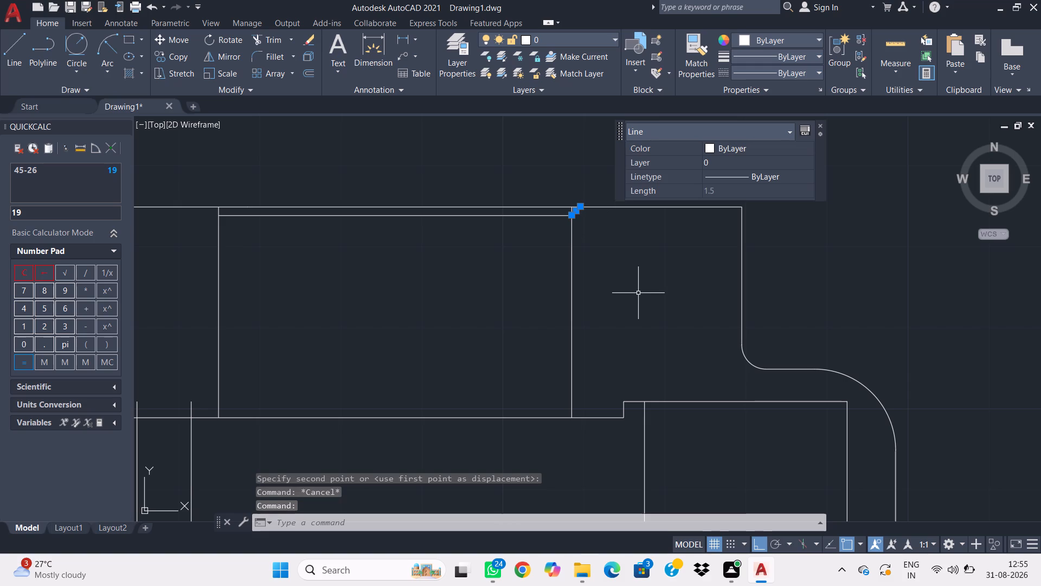
key(m)
key(i)
key(space)
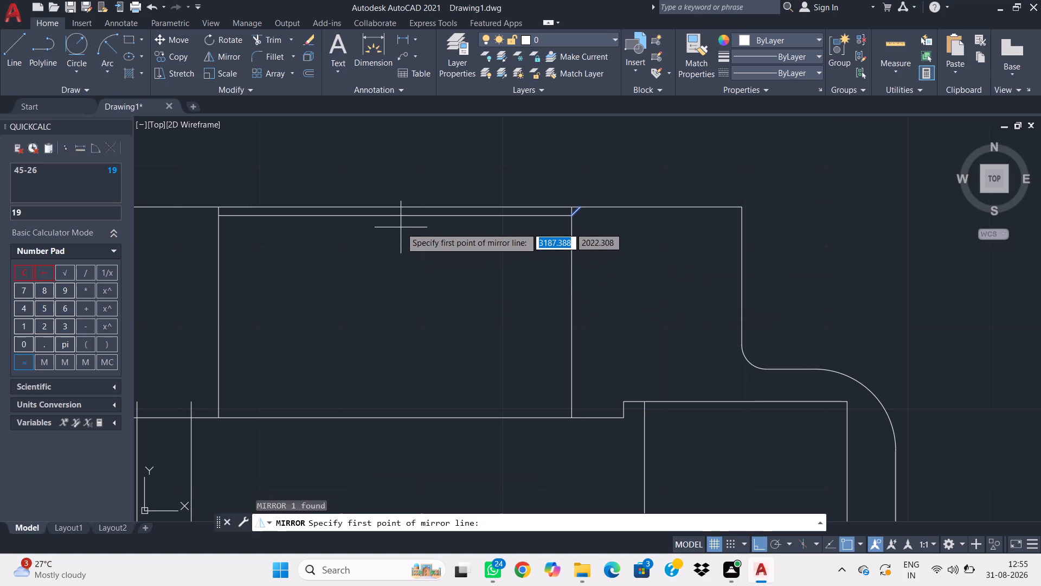
click(397, 218)
click(377, 176)
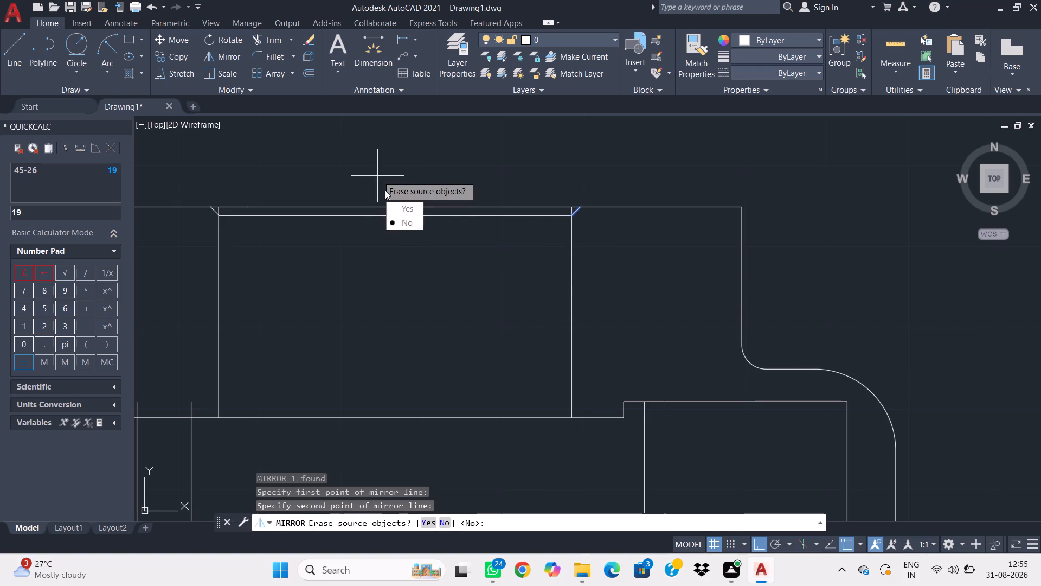
drag(405, 222, 377, 176)
scroll(276, 194, up, 1)
scroll(279, 195, down, 1)
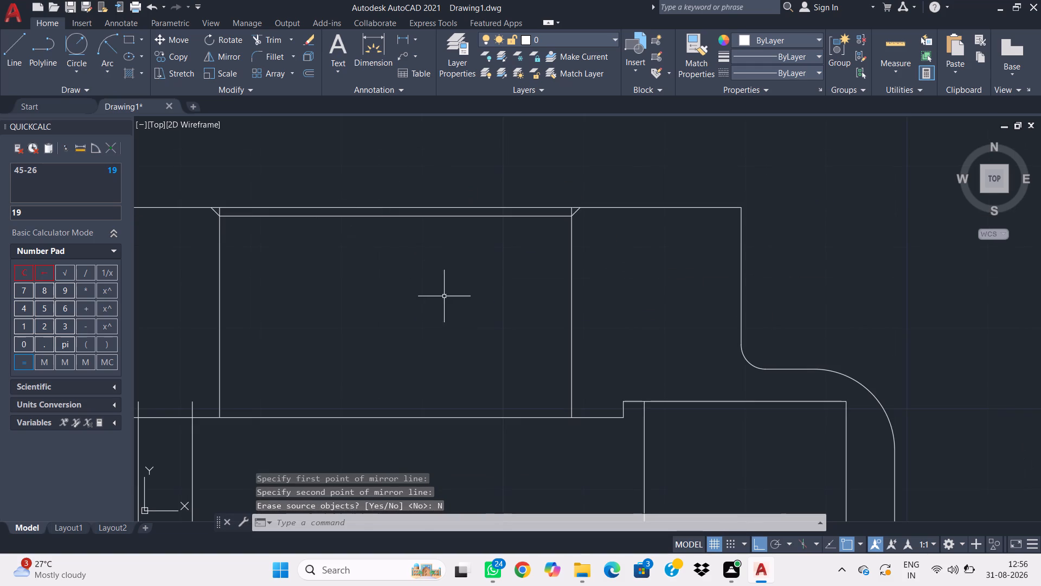
Draw a horizontal line about 6.7 long joining the upper ends of the two close vertical lines left of the bore.
scroll(446, 303, down, 1)
middle_drag(458, 326, 657, 222)
middle_drag(485, 180, 484, 195)
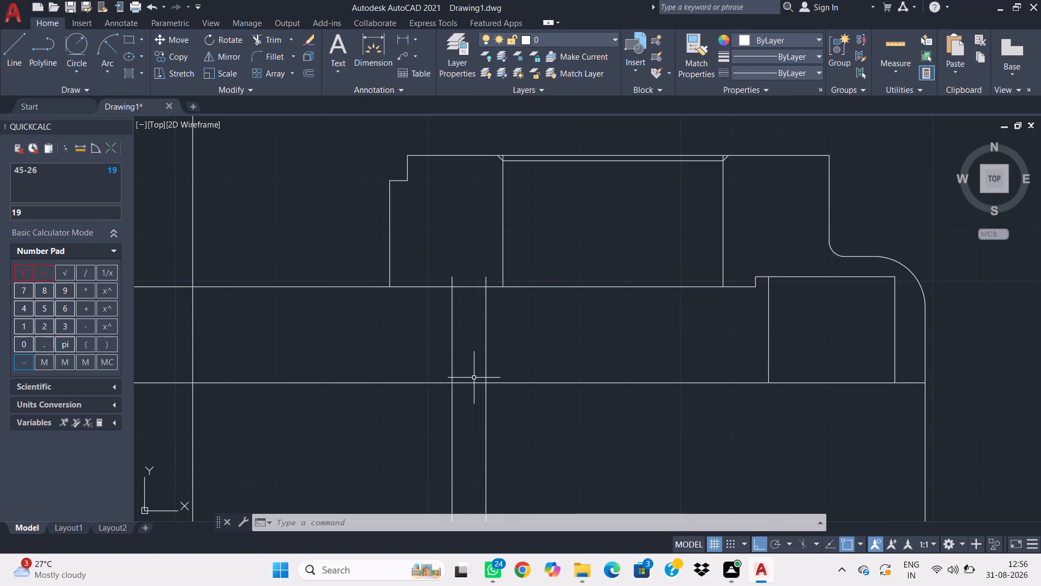
text(l)
key(space)
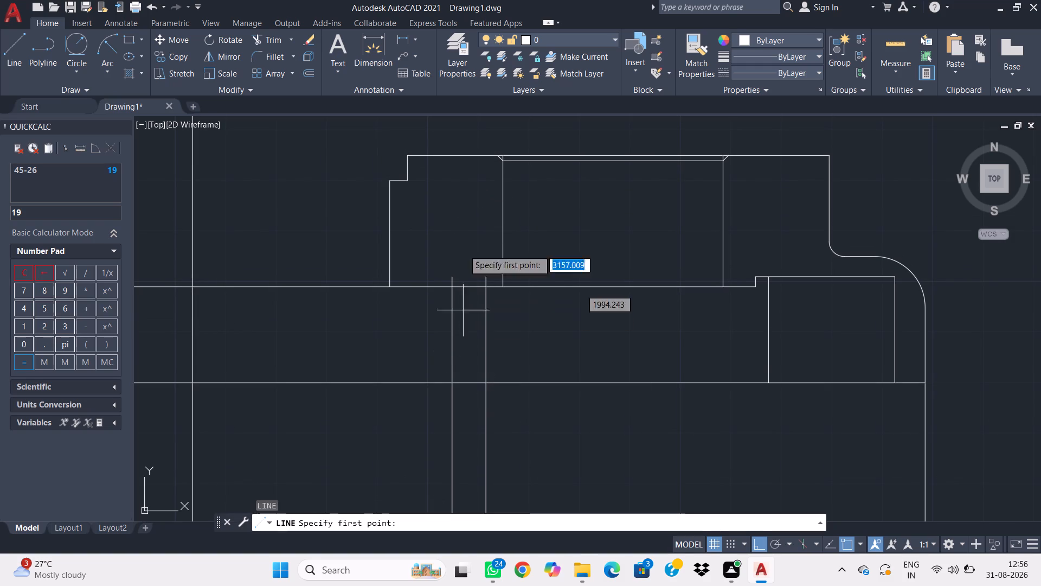
click(451, 279)
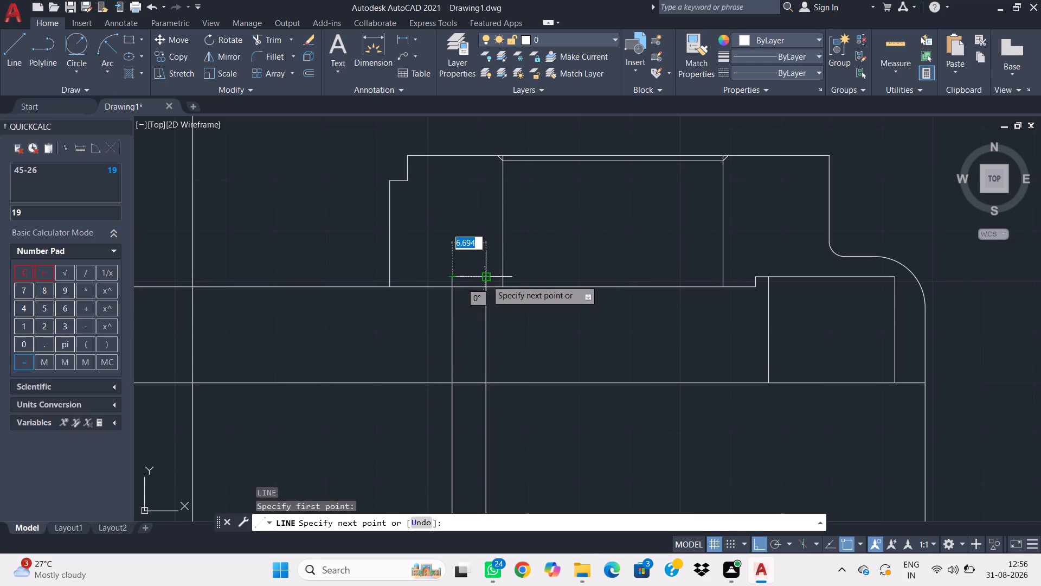
click(486, 280)
key(Escape)
Trim the horizontal edge segment between the two close vertical lines, just below their new top line.
key(t)
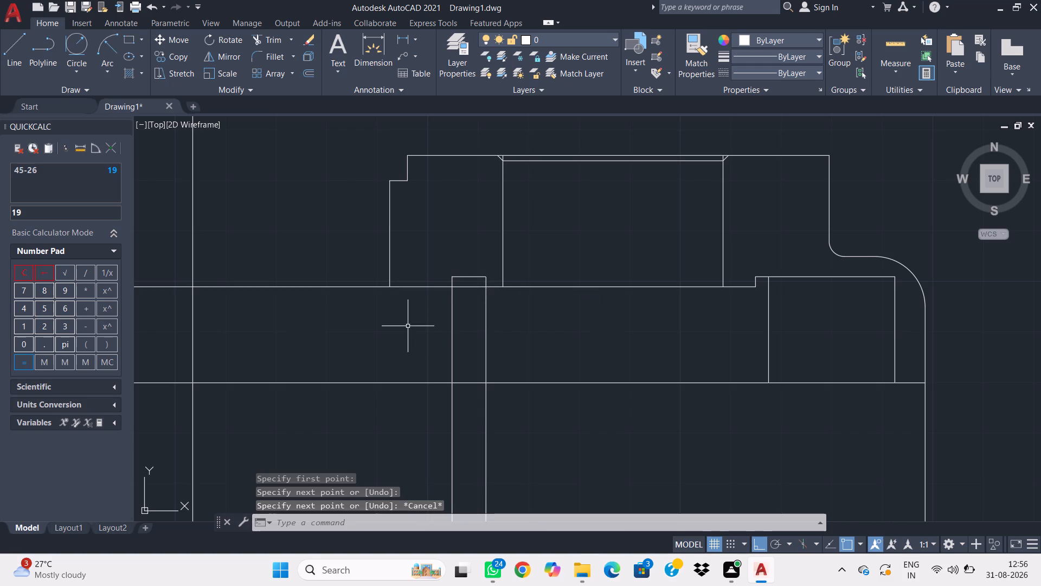
key(r)
key(space)
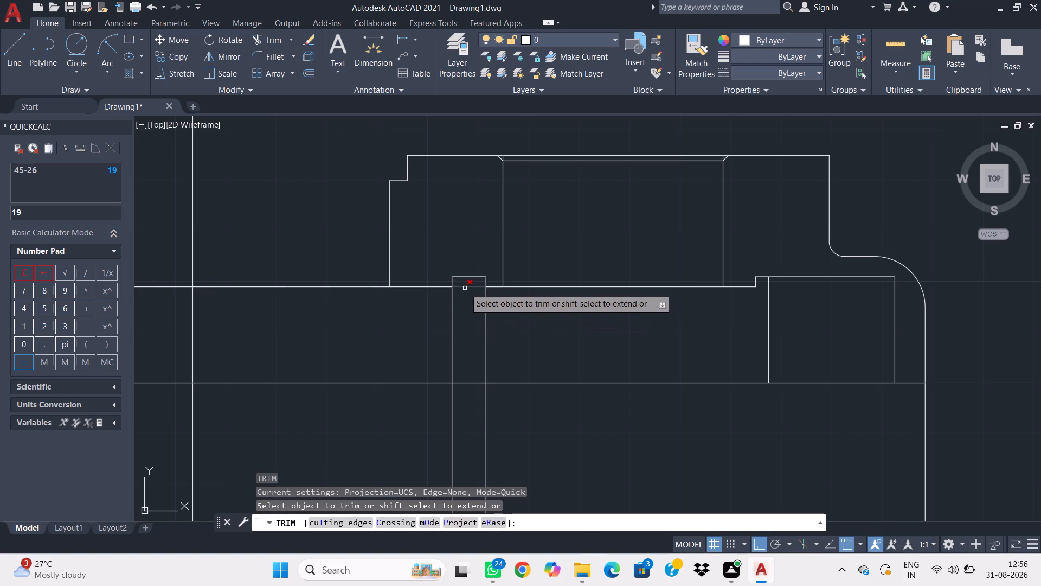
click(465, 288)
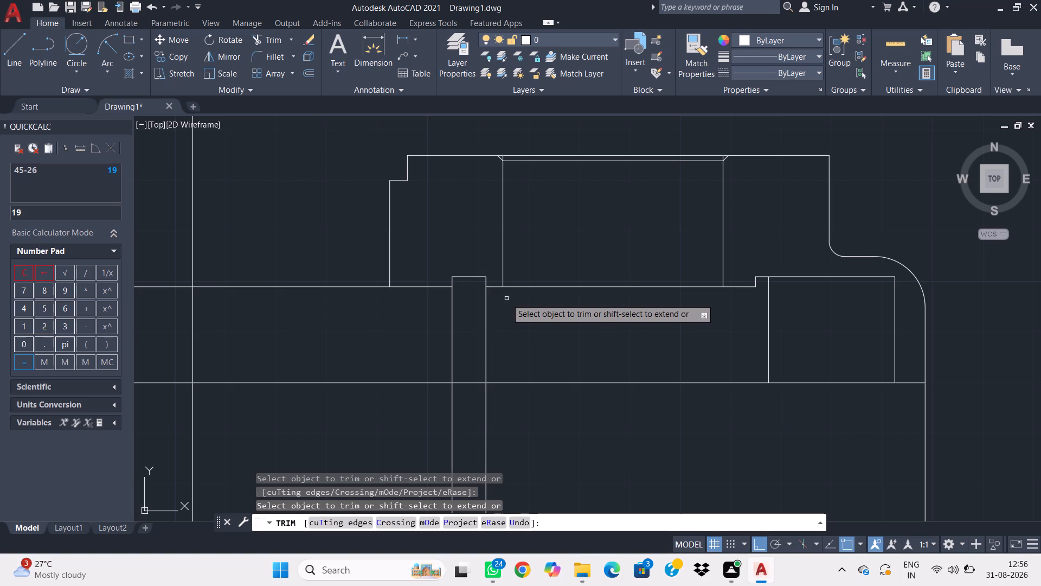
scroll(510, 301, down, 1)
key(grave)
key(Escape)
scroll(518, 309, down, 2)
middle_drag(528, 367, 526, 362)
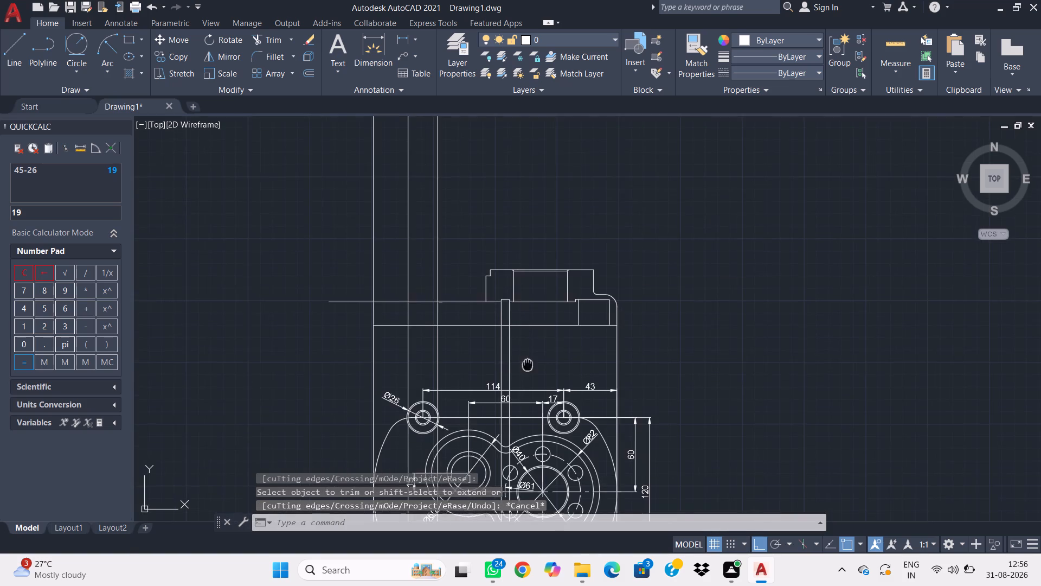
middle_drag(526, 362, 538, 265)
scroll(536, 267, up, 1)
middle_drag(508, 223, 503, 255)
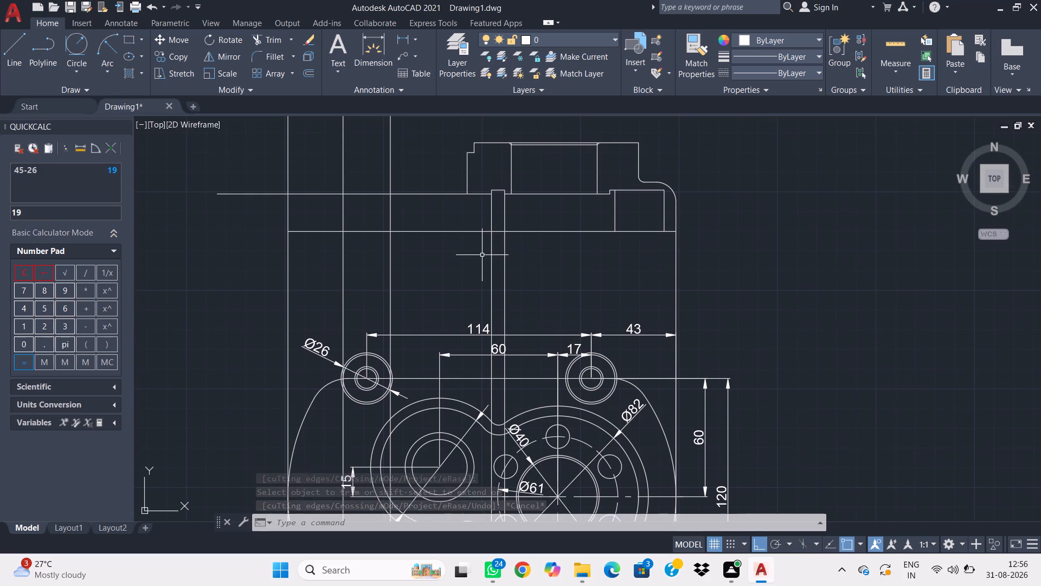
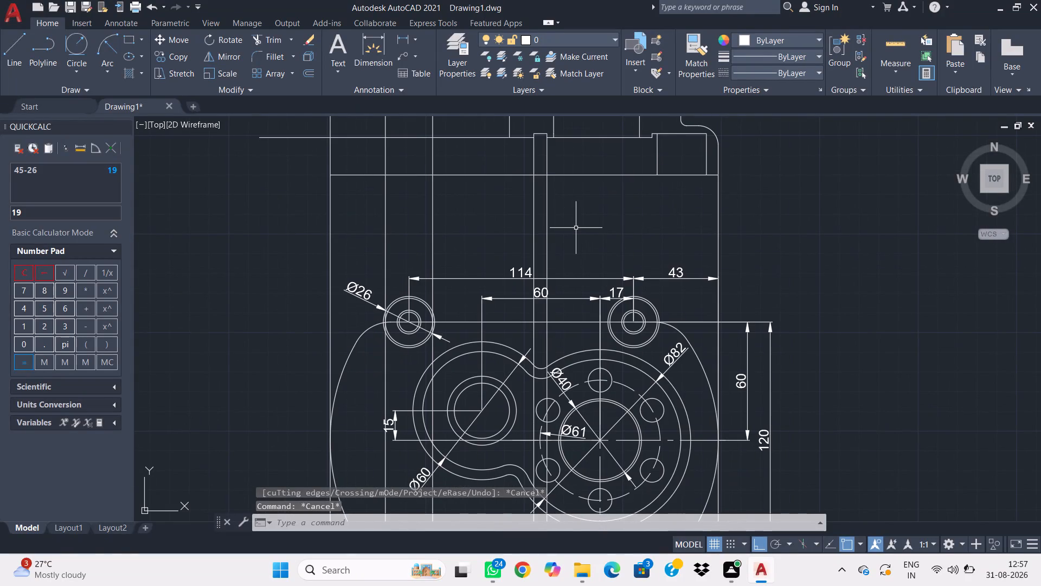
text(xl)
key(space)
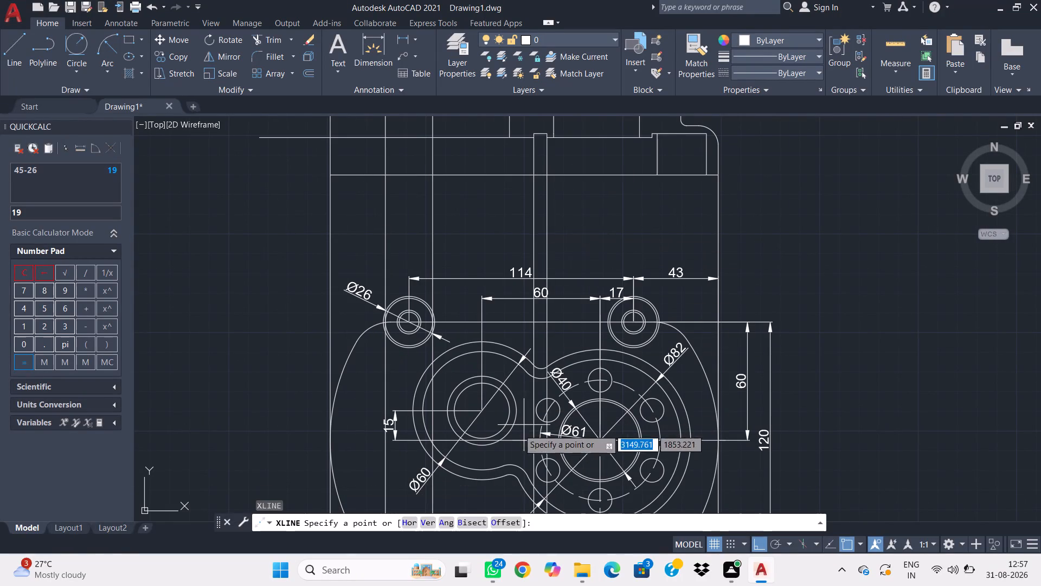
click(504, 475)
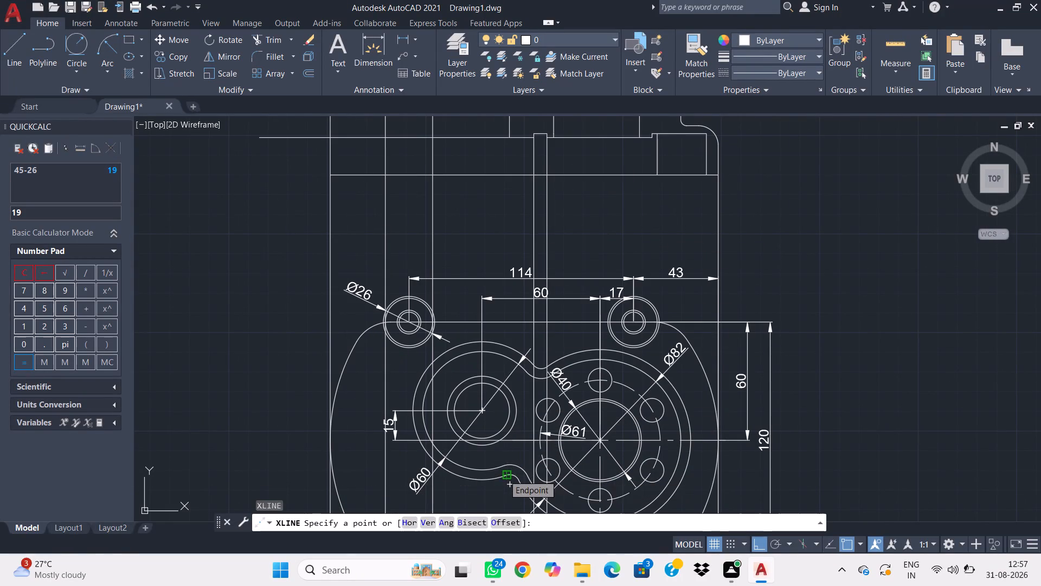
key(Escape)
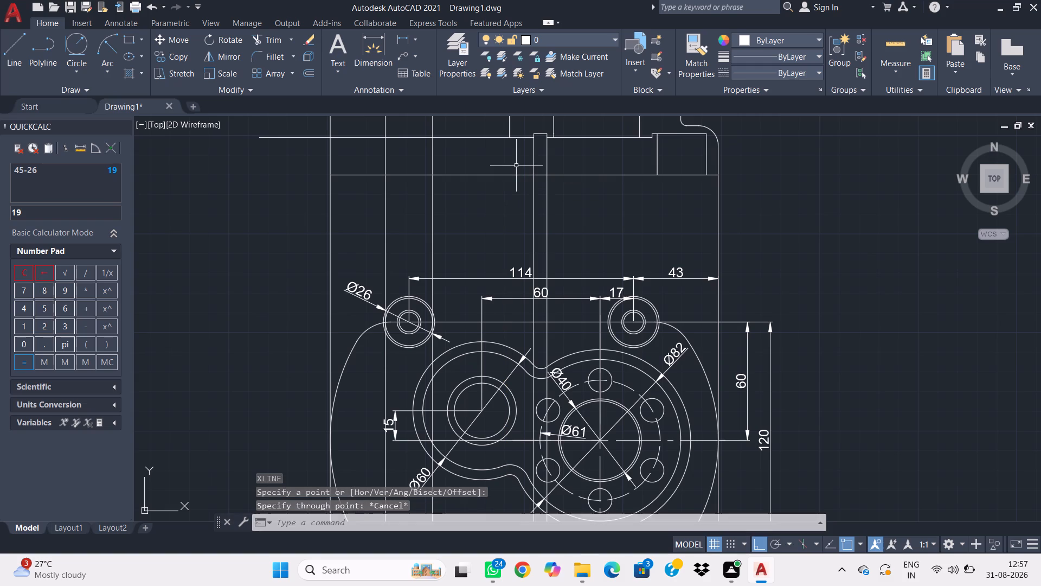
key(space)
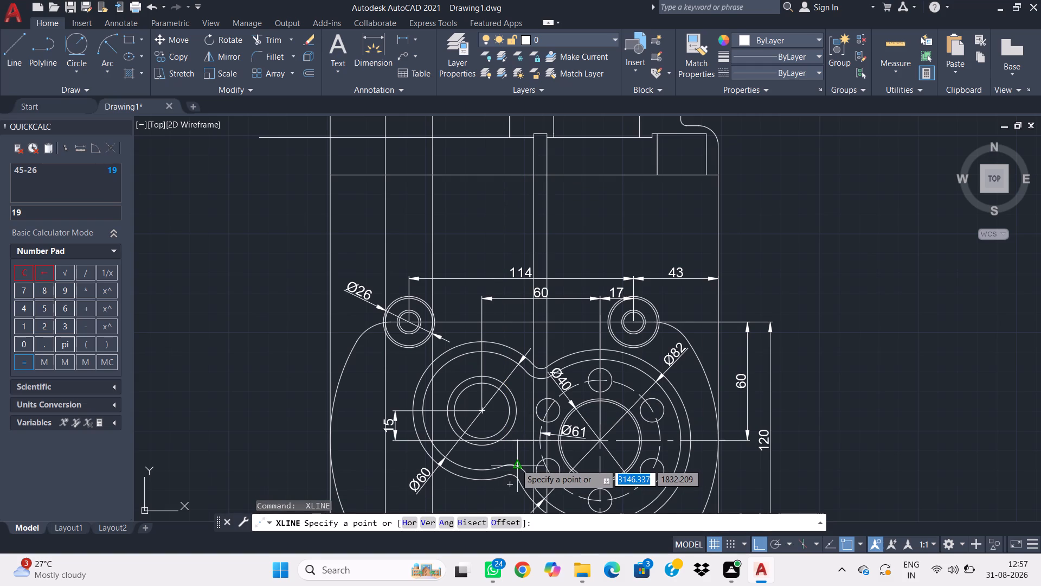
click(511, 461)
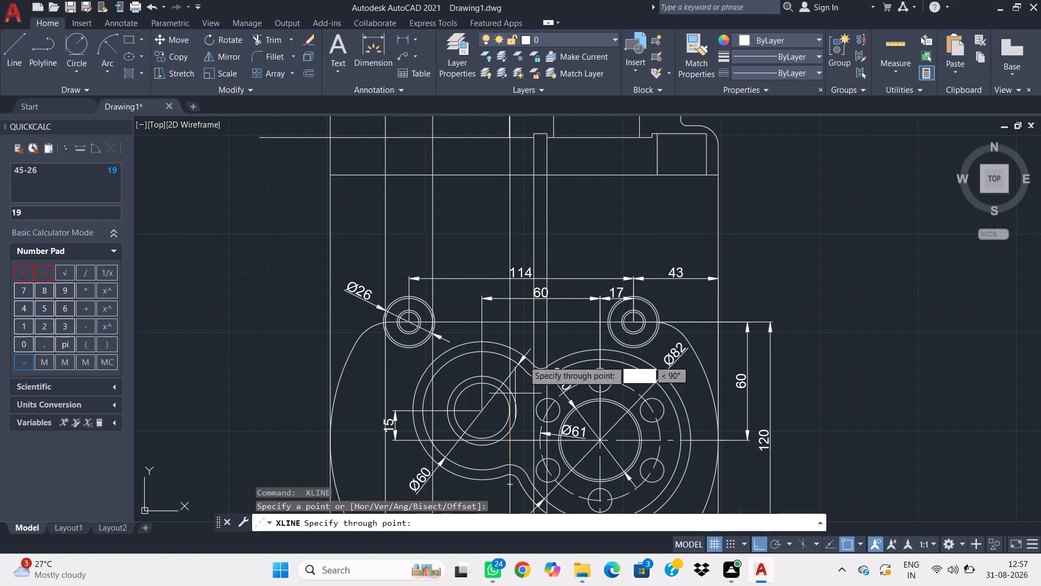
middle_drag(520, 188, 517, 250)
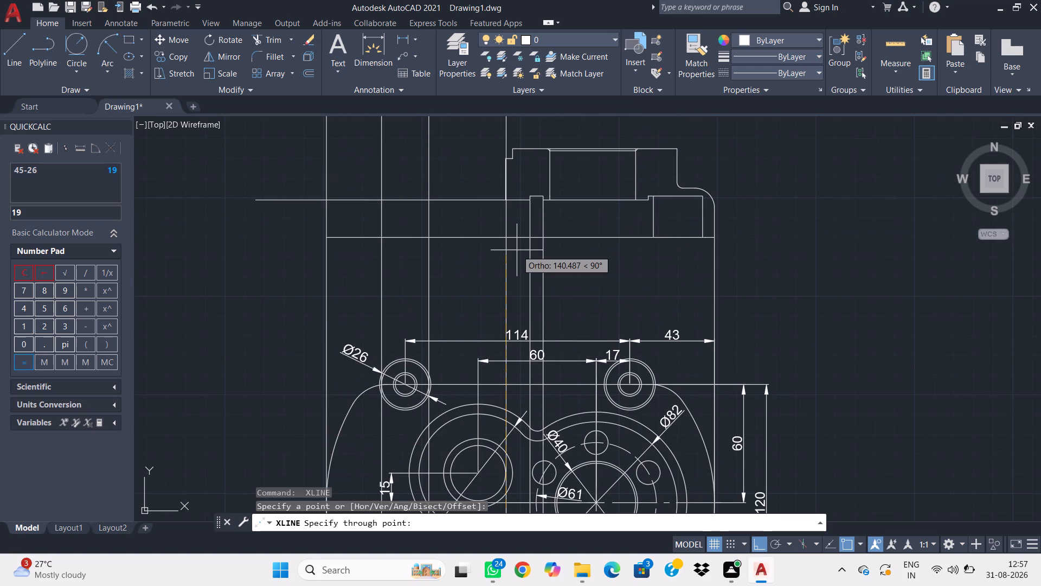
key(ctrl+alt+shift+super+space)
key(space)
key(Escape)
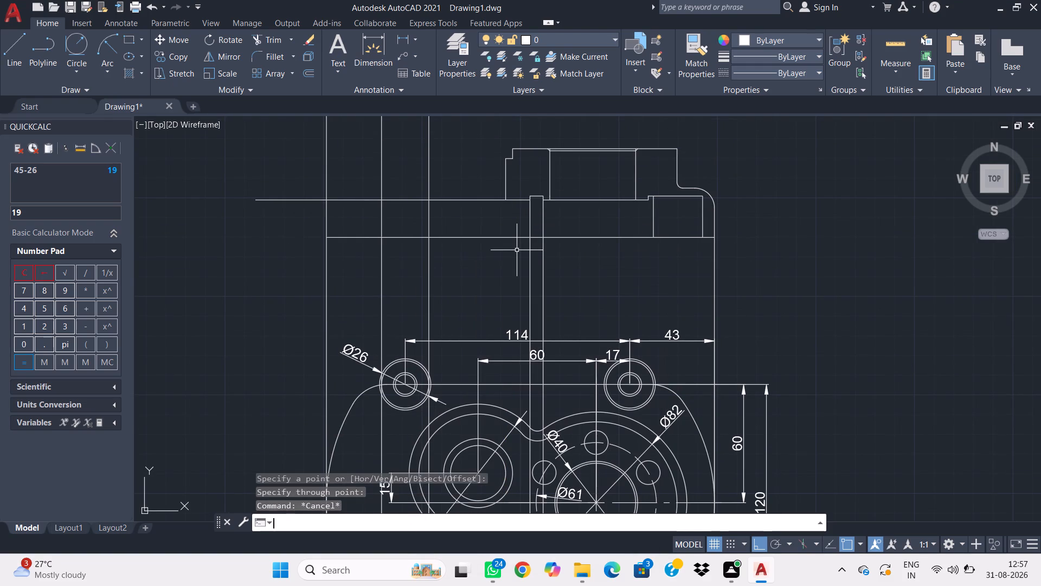
Draw a vertical construction line through the end of the inner contour's lower neck arc in the dimensioned view.
key(space)
middle_drag(514, 478, 513, 477)
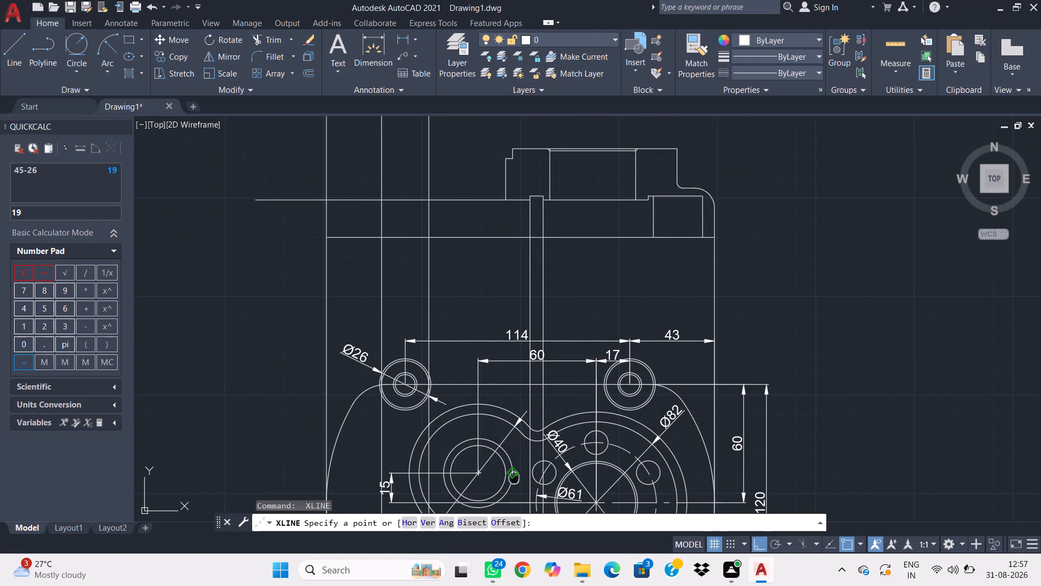
middle_drag(513, 477, 517, 317)
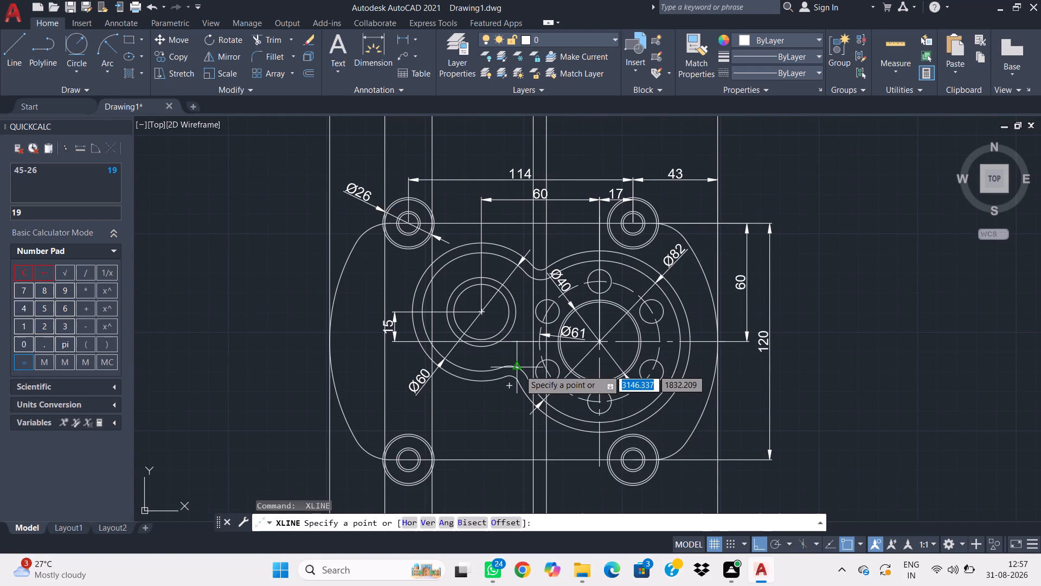
click(519, 370)
middle_drag(521, 206, 510, 321)
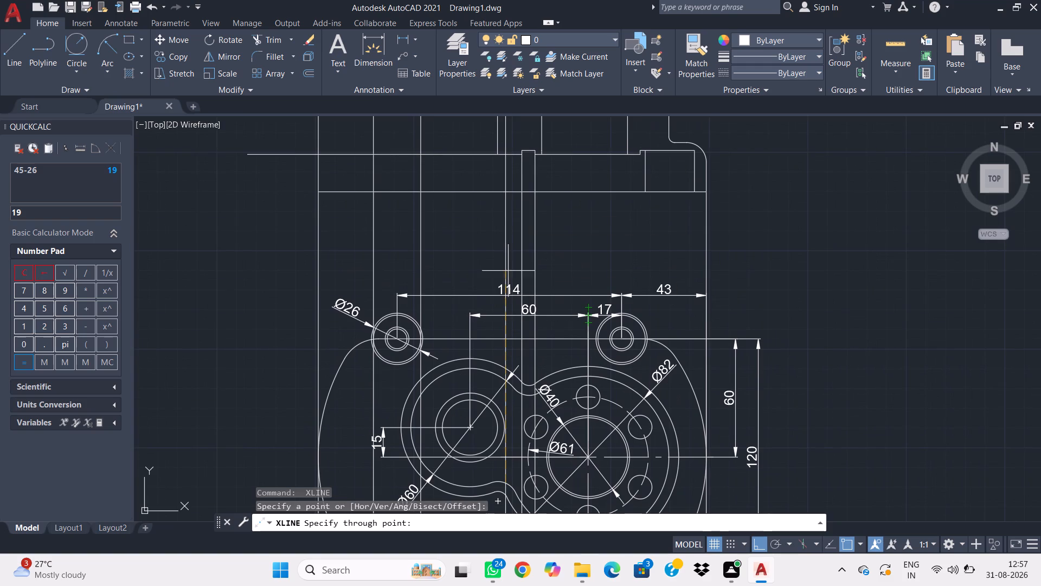
click(509, 245)
key(Escape)
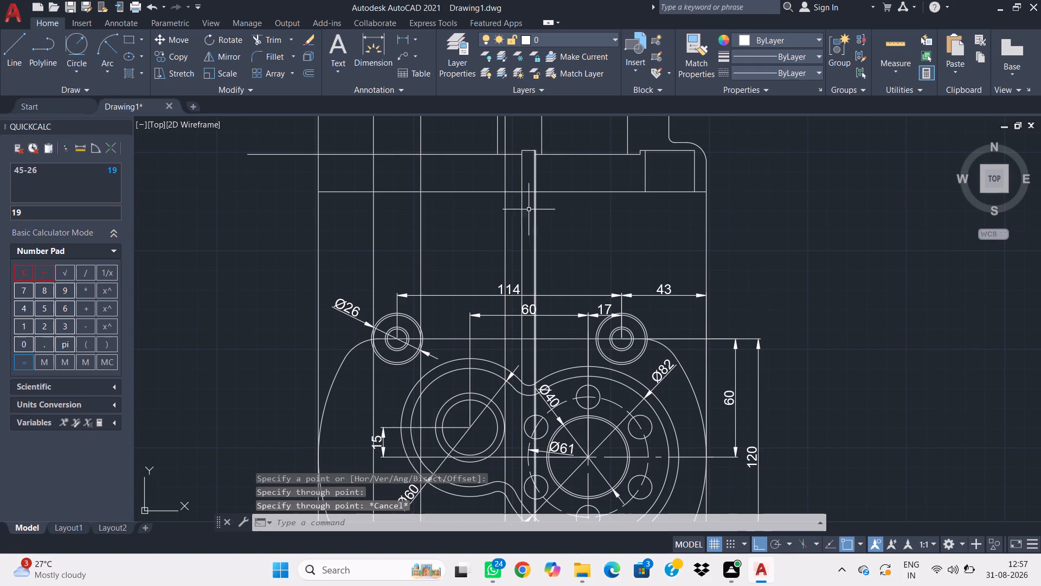
Stretch the left end of the short recess top line to the vertical construction line, making it about 15.2 long.
middle_drag(538, 175, 535, 264)
scroll(524, 243, up, 2)
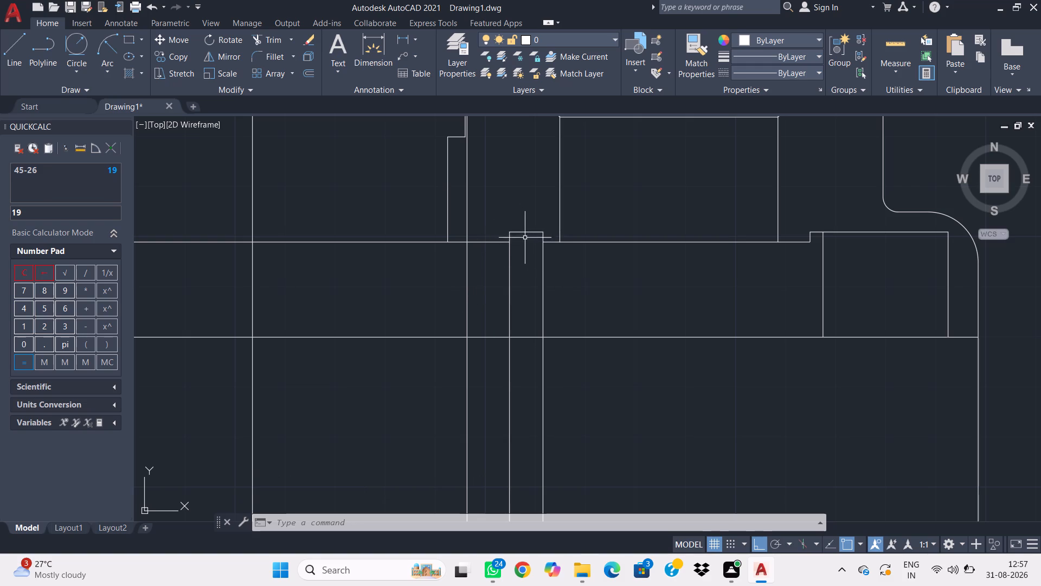
click(525, 235)
click(523, 216)
click(510, 232)
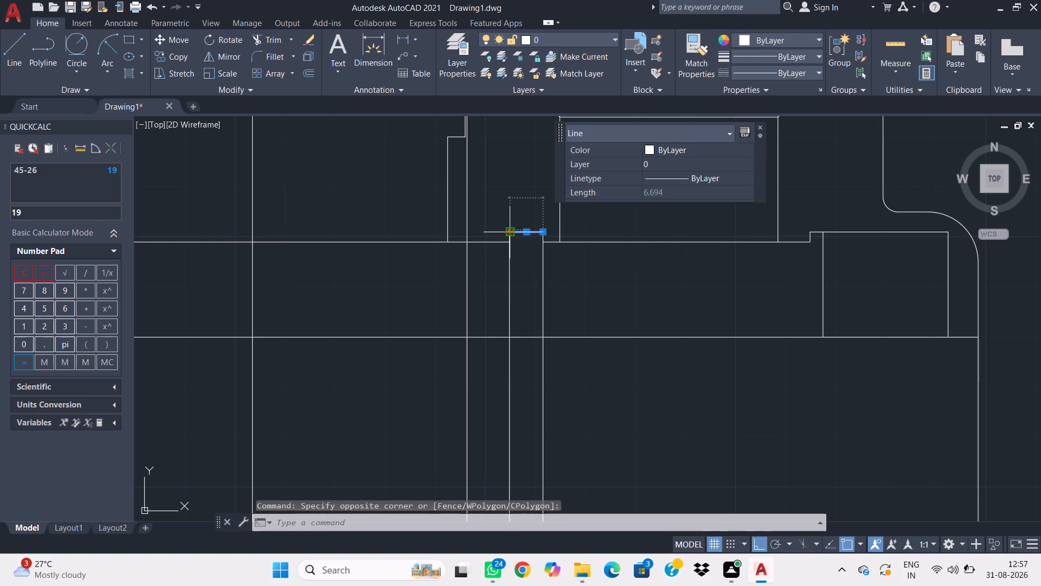
click(468, 233)
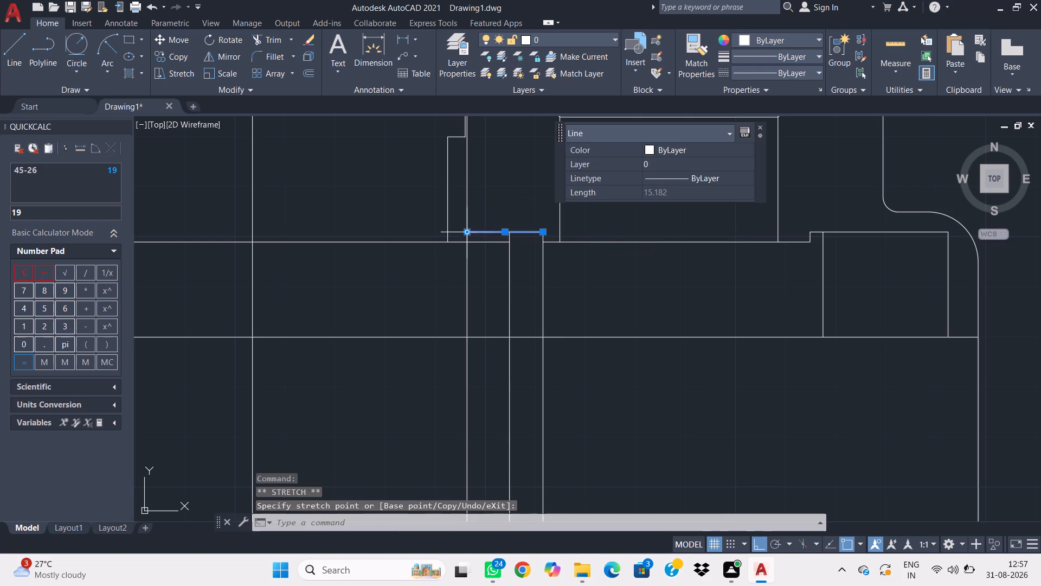
key(Escape)
Trim the old left recess side down to the lower horizontal line and the horizontal edge segment beneath the widened top line.
key(t)
text(r)
key(space)
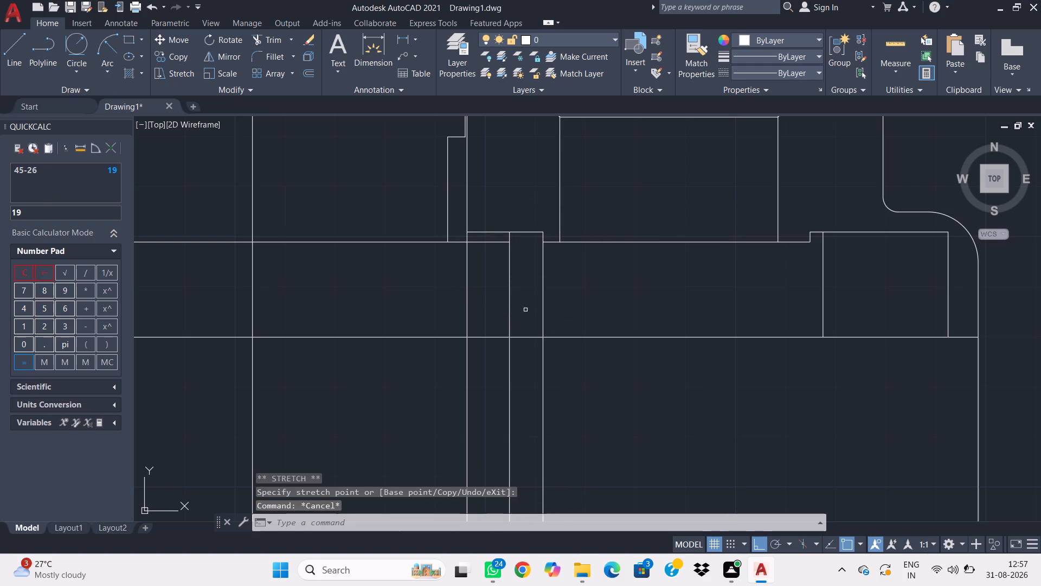
click(509, 239)
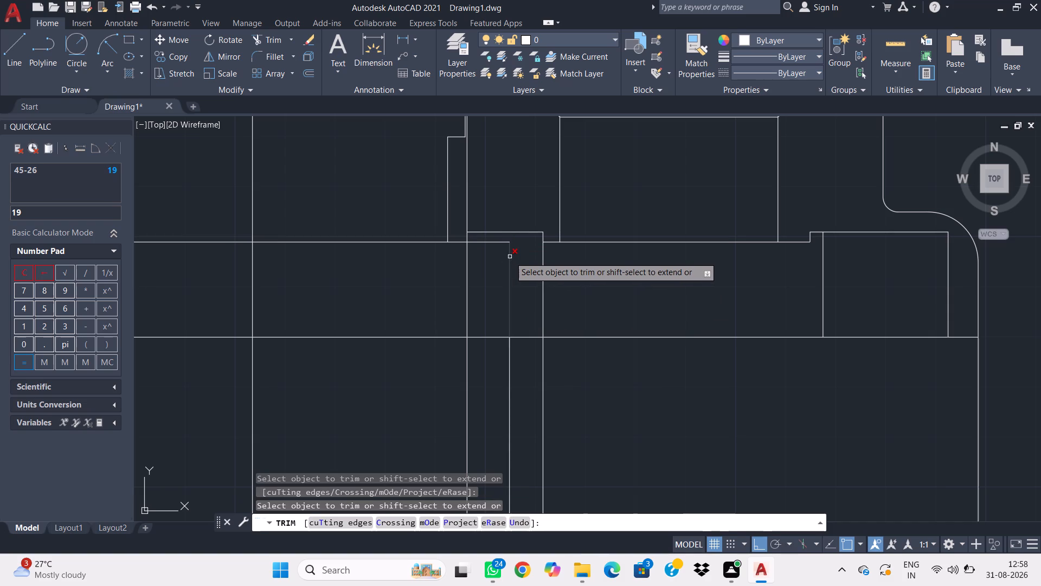
click(510, 257)
click(506, 242)
key(Escape)
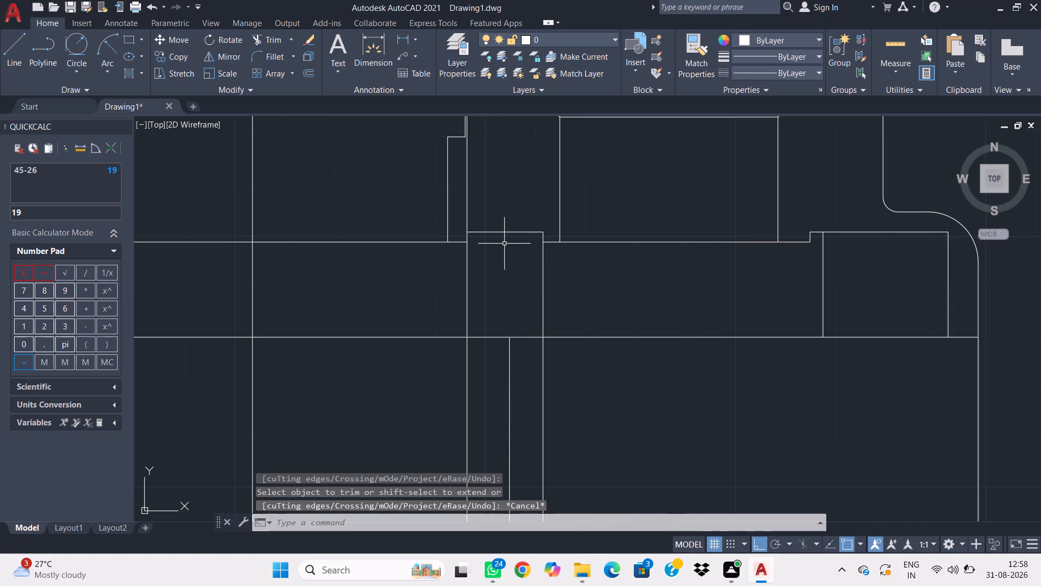
Delete the vertical construction line at the recess's left end.
scroll(509, 240, down, 1)
click(562, 119)
click(462, 126)
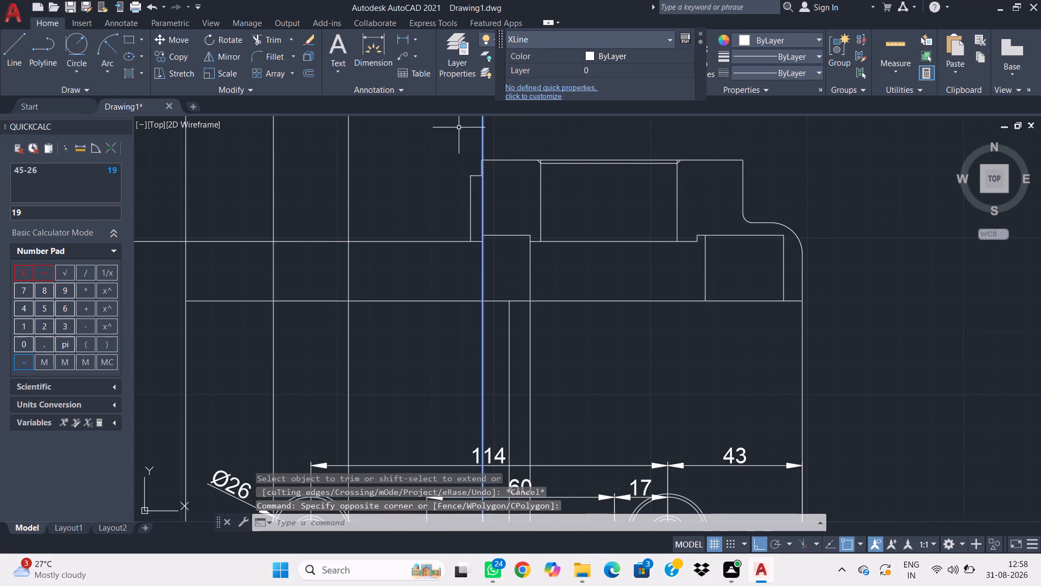
key(Delete)
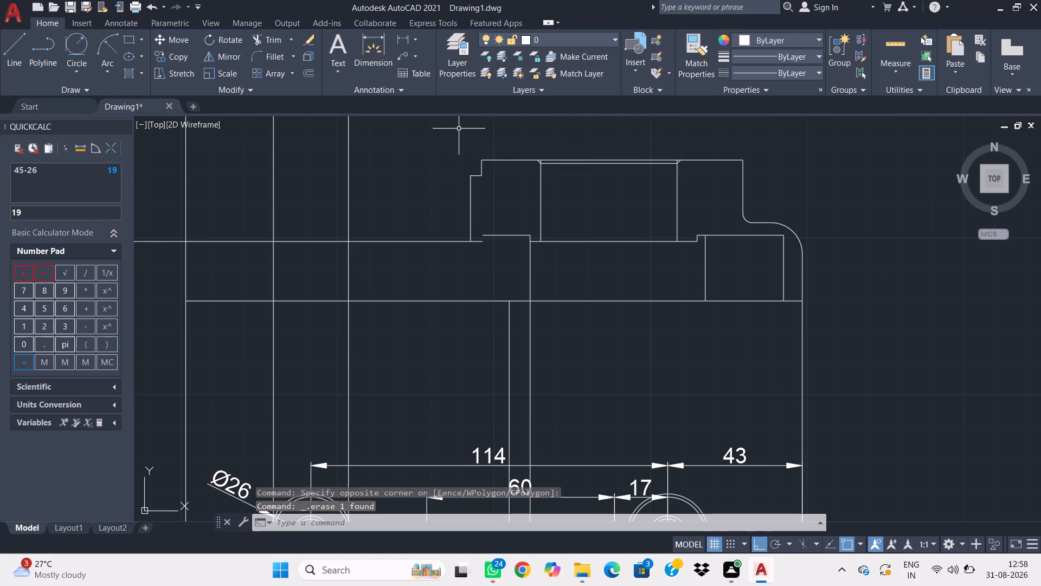
Draw a vertical line about 2 long closing the recess's left end, between the horizontal edge and the recess top line.
text(l)
key(space)
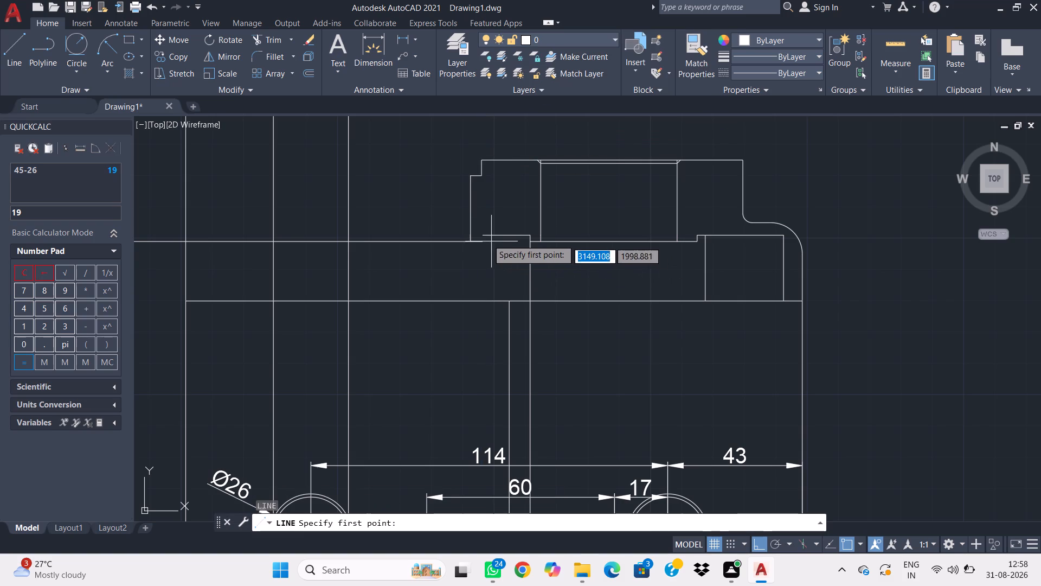
click(483, 238)
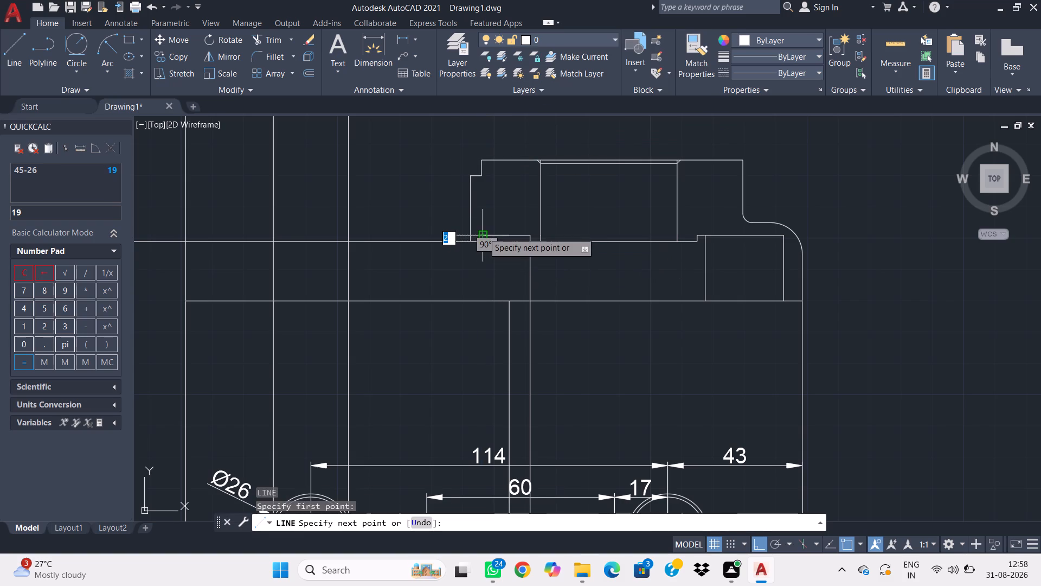
click(483, 232)
key(Escape)
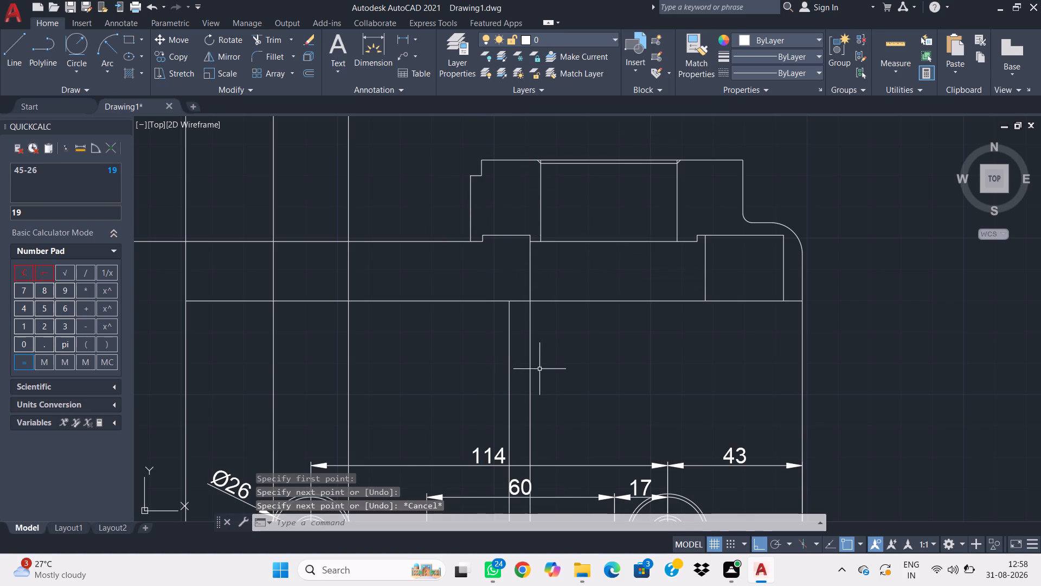
Delete the two close vertical projection rays running through the dimensioned view.
scroll(578, 348, down, 1)
middle_drag(630, 356, 766, 0)
scroll(758, 35, down, 2)
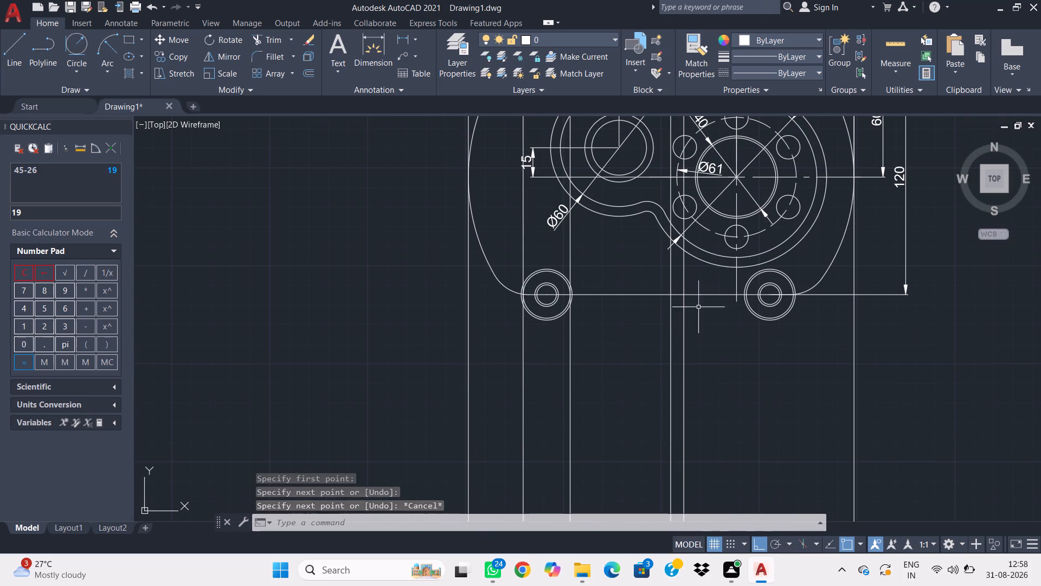
scroll(733, 445, down, 1)
drag(738, 409, 728, 407)
click(684, 404)
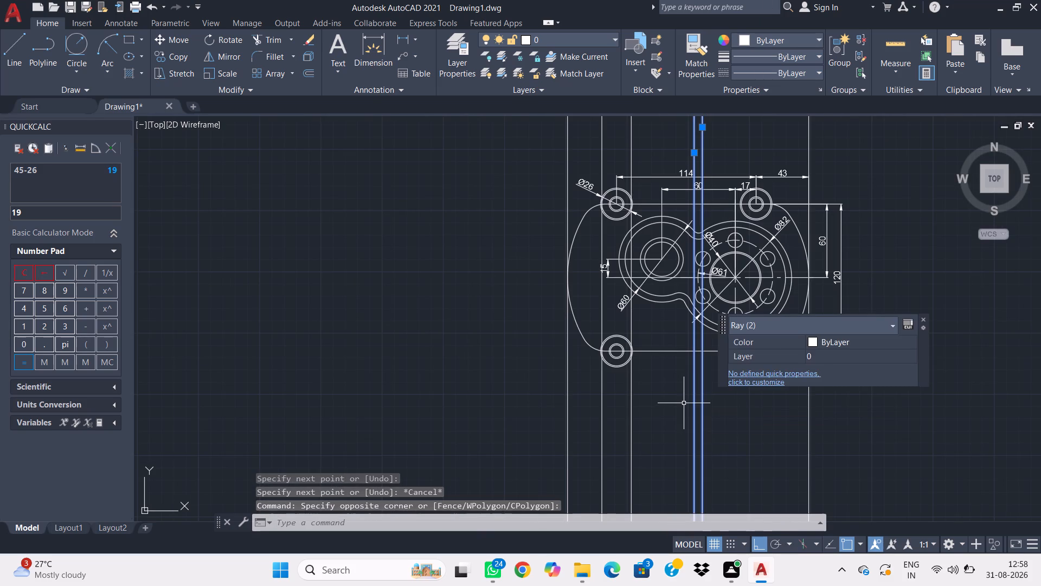
key(Delete)
Draw a vertical line about 2 long closing the recess's right end, beside the bore's left edge.
middle_drag(718, 169, 641, 402)
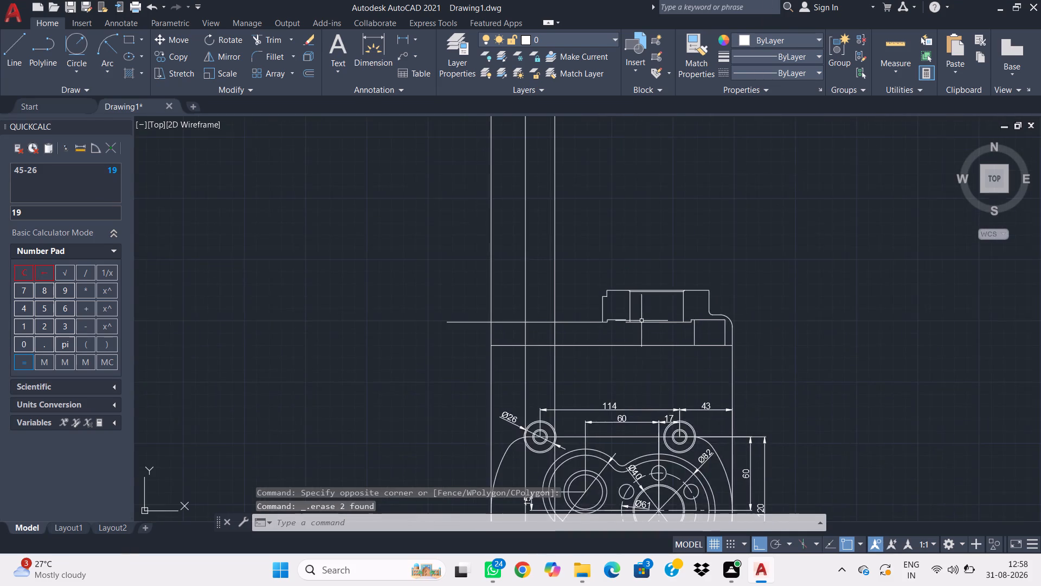
scroll(638, 311, up, 3)
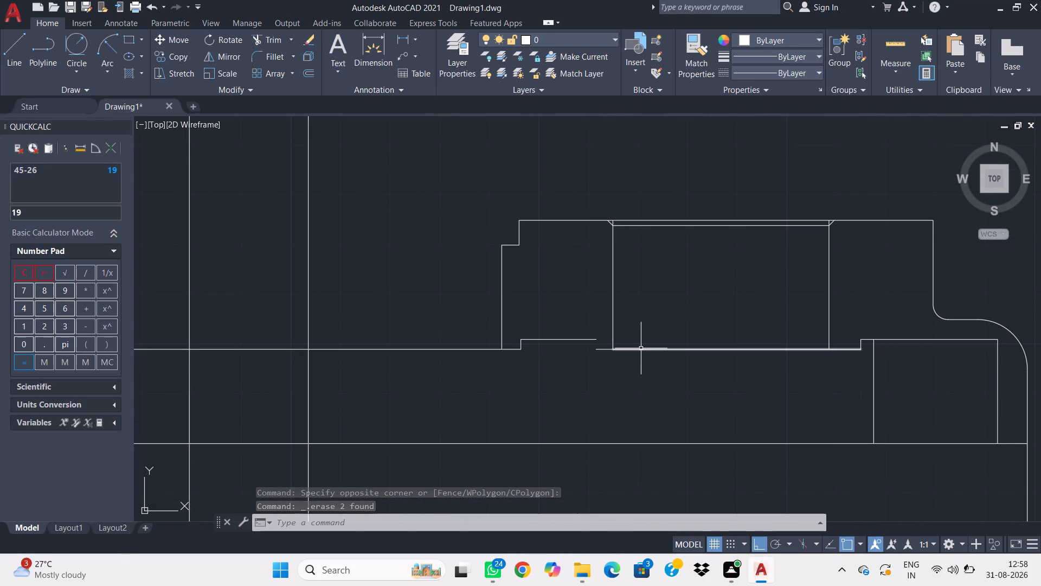
key(l)
key(space)
click(599, 349)
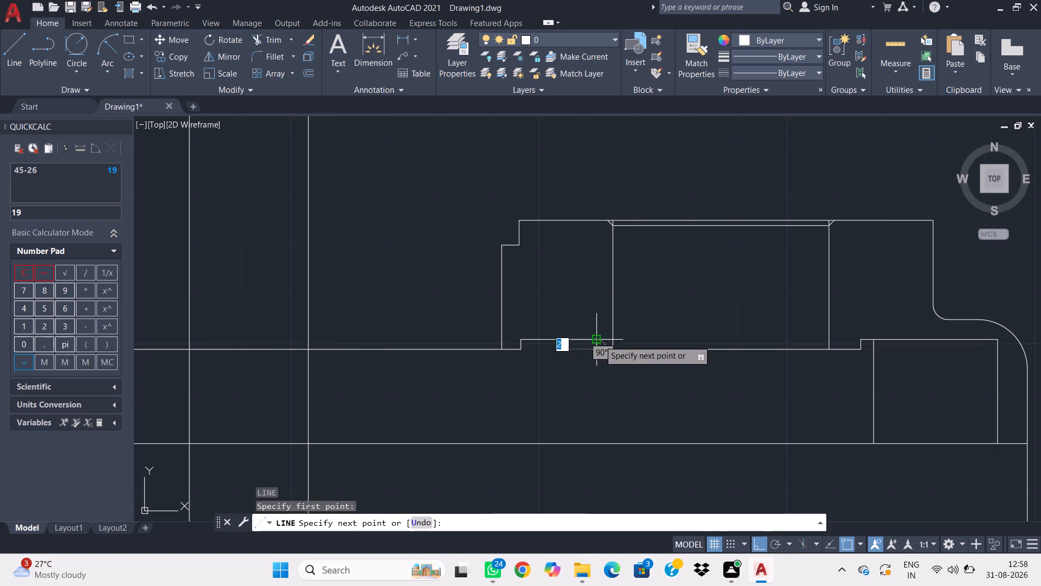
click(599, 340)
key(Escape)
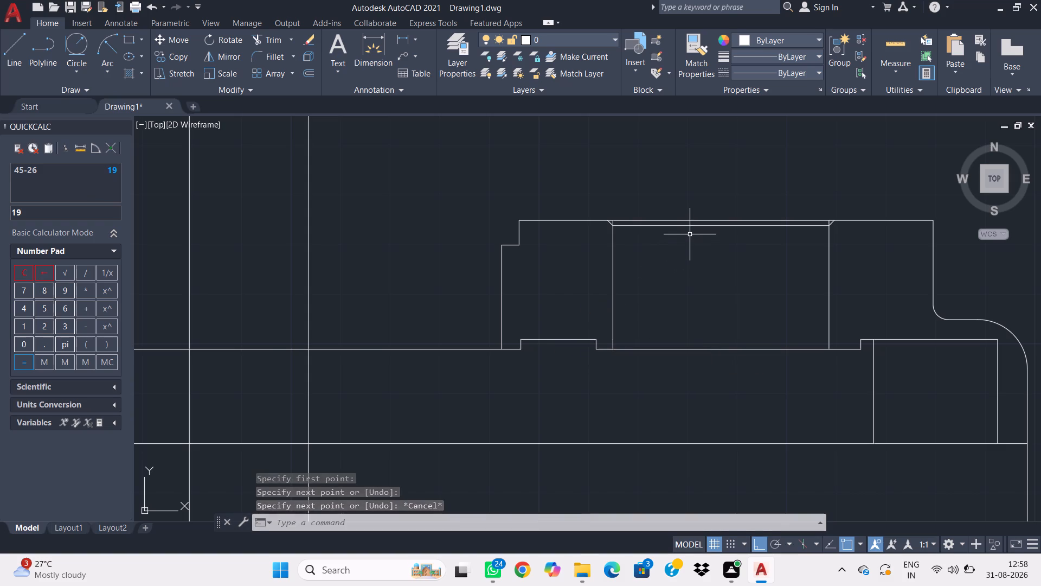
Trim the short vertical stubs of both bore edges between the chamfer base line and the upper outline.
text(tr)
key(space)
scroll(642, 234, up, 2)
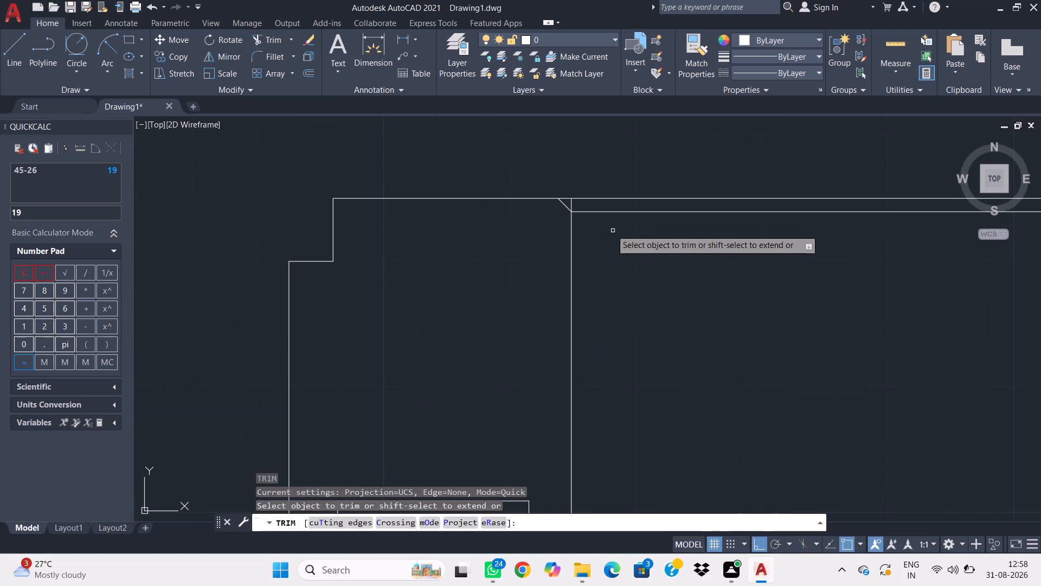
click(572, 202)
middle_drag(813, 313, 503, 296)
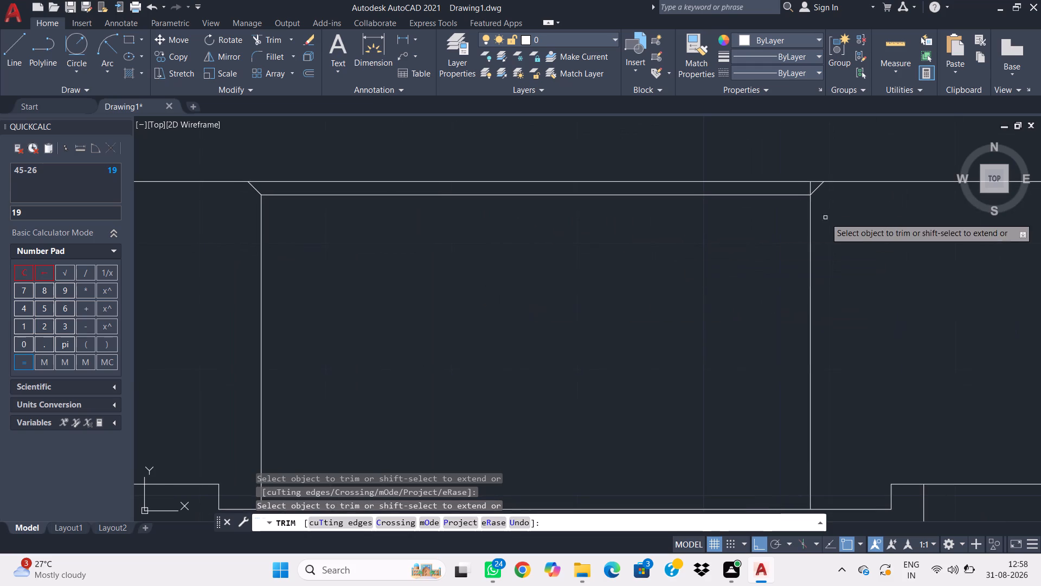
click(810, 183)
scroll(832, 230, down, 3)
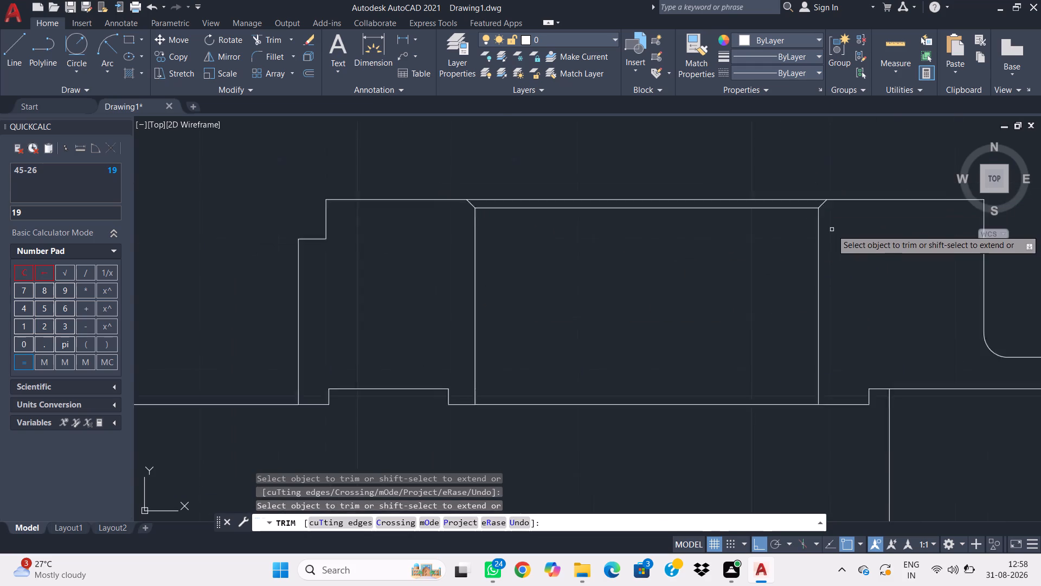
key(Escape)
Draw a line 28 long leftward from the profile's lower-left step corner, continuing vertically down to the long horizontal base edge.
scroll(735, 335, up, 1)
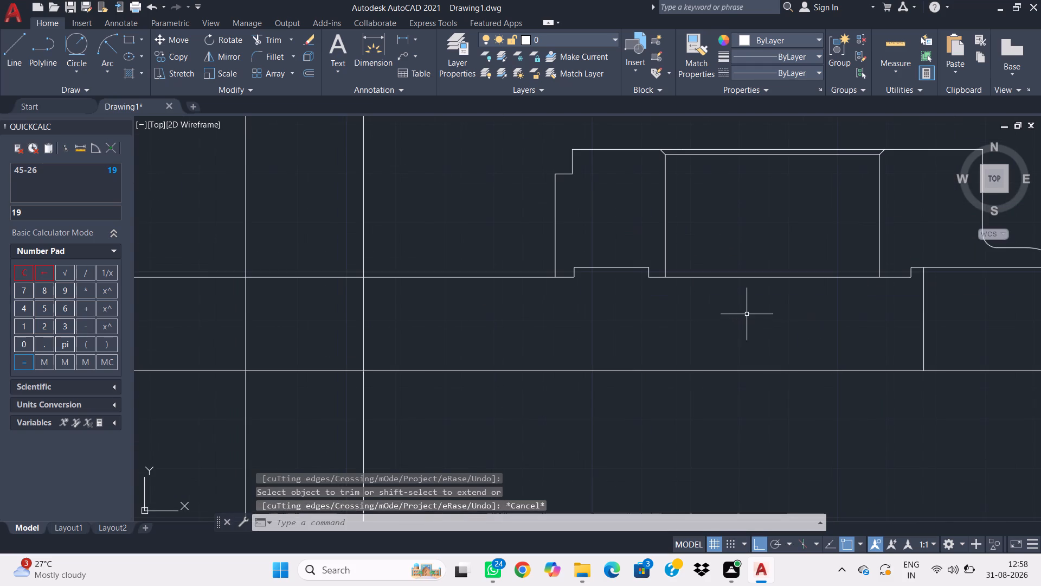
scroll(747, 314, down, 1)
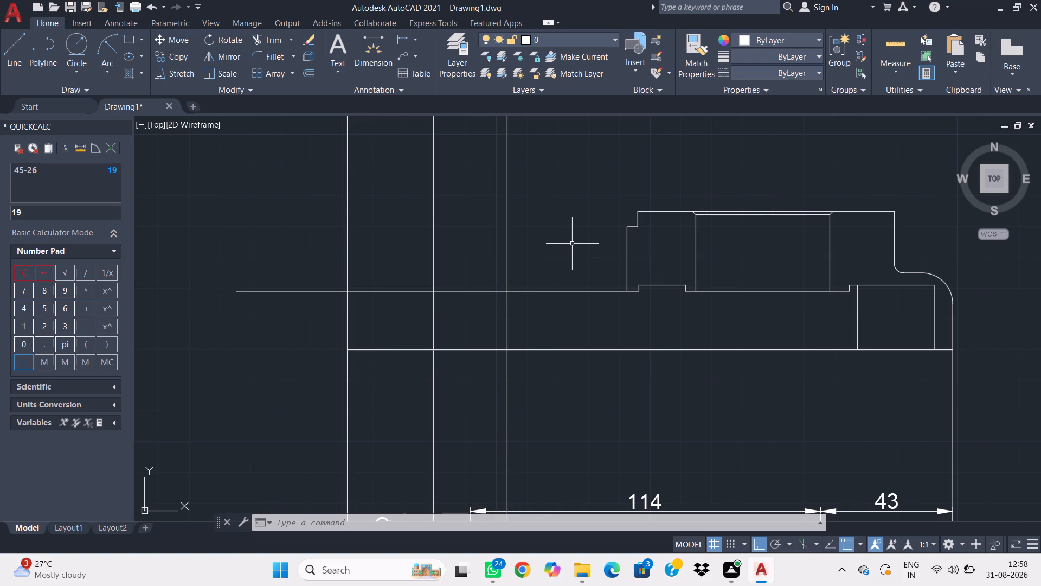
scroll(588, 229, up, 1)
text(l)
key(space)
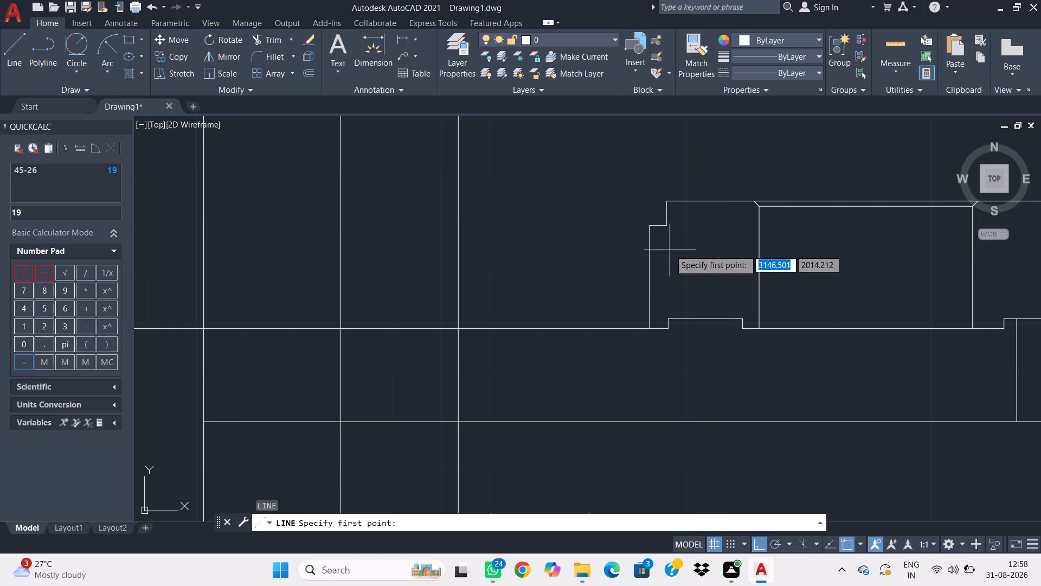
click(649, 228)
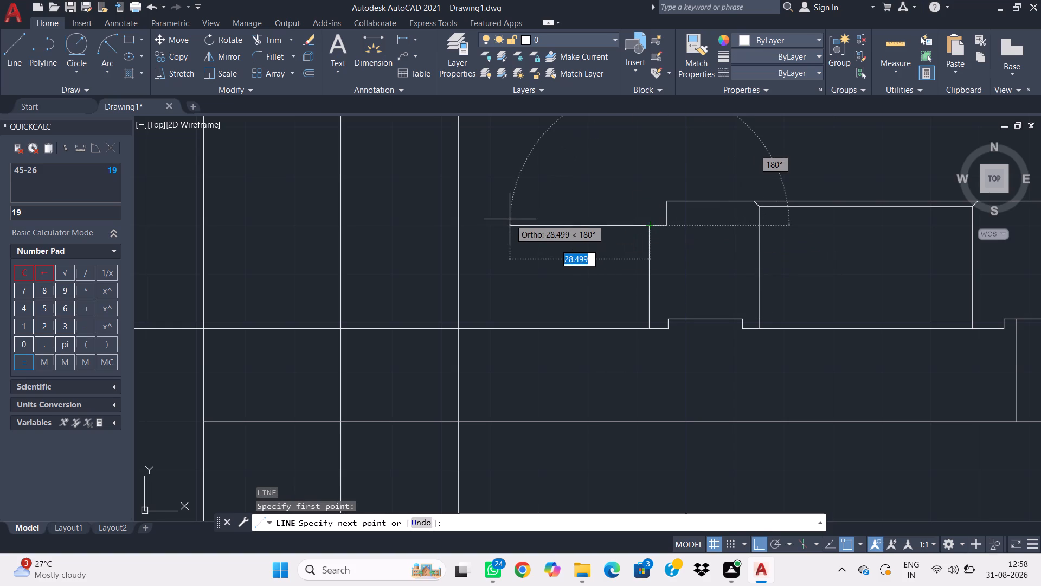
text(28)
key(Return)
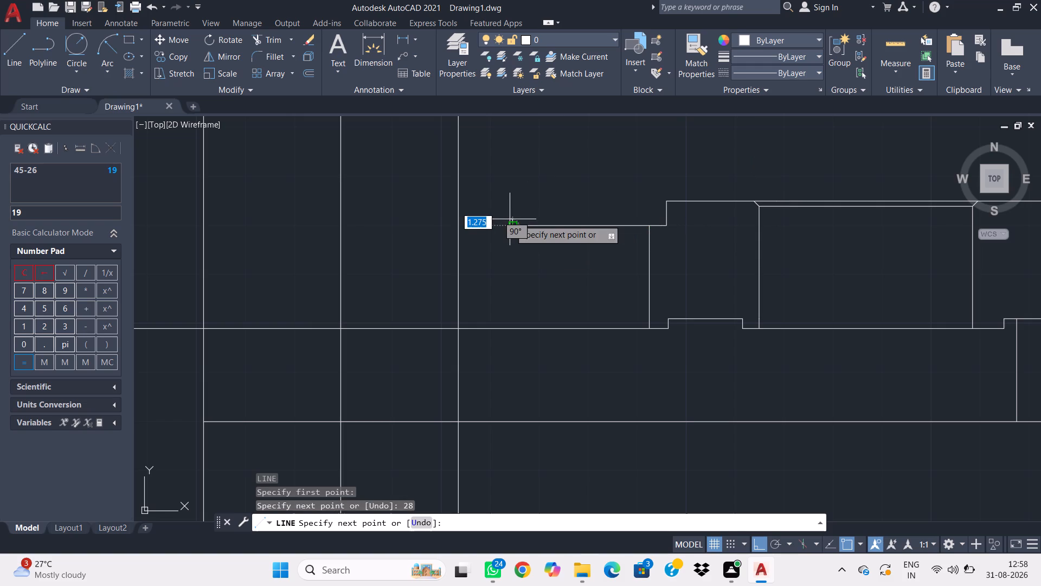
click(513, 328)
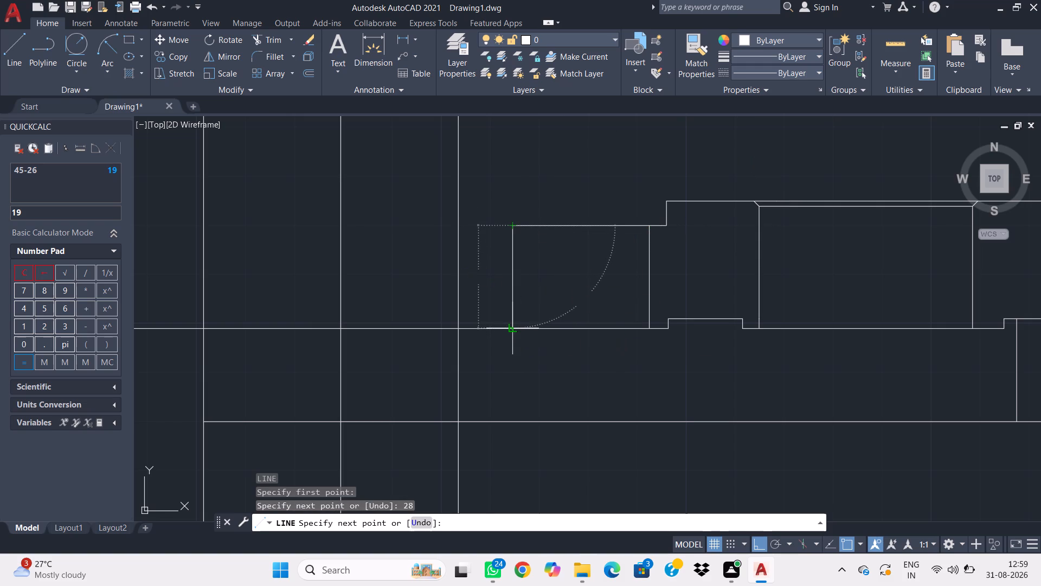
key(Escape)
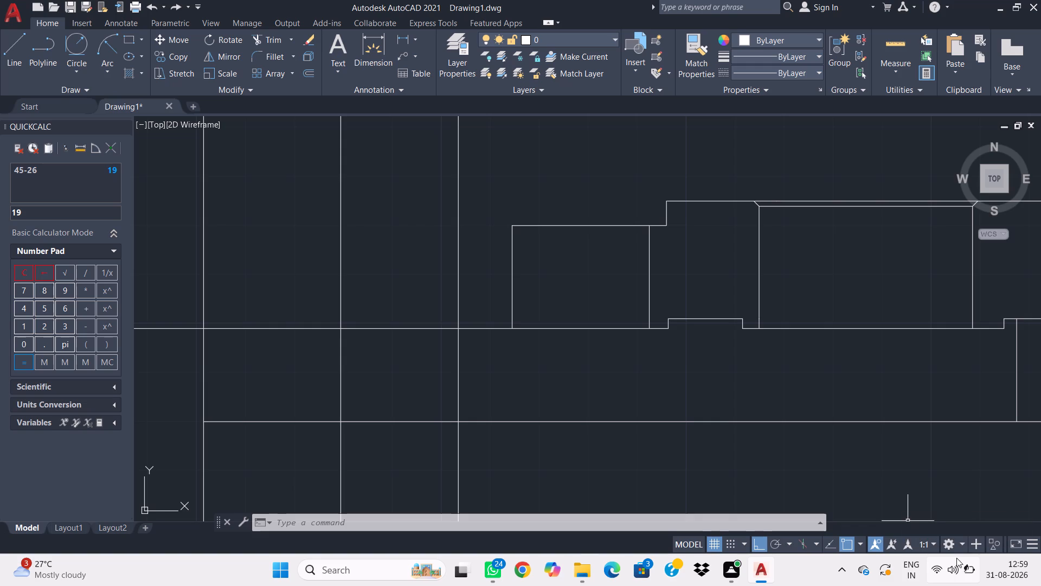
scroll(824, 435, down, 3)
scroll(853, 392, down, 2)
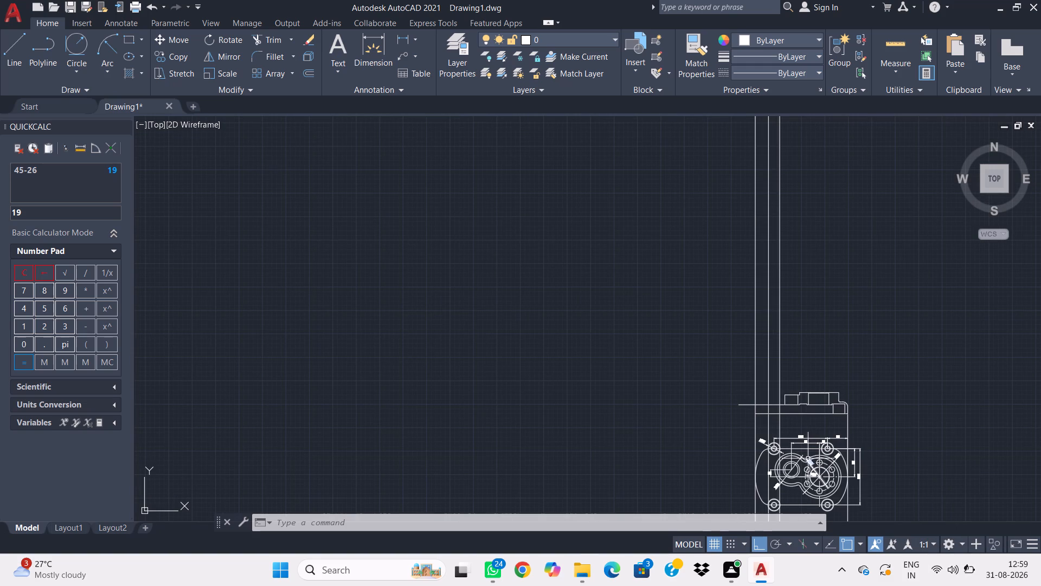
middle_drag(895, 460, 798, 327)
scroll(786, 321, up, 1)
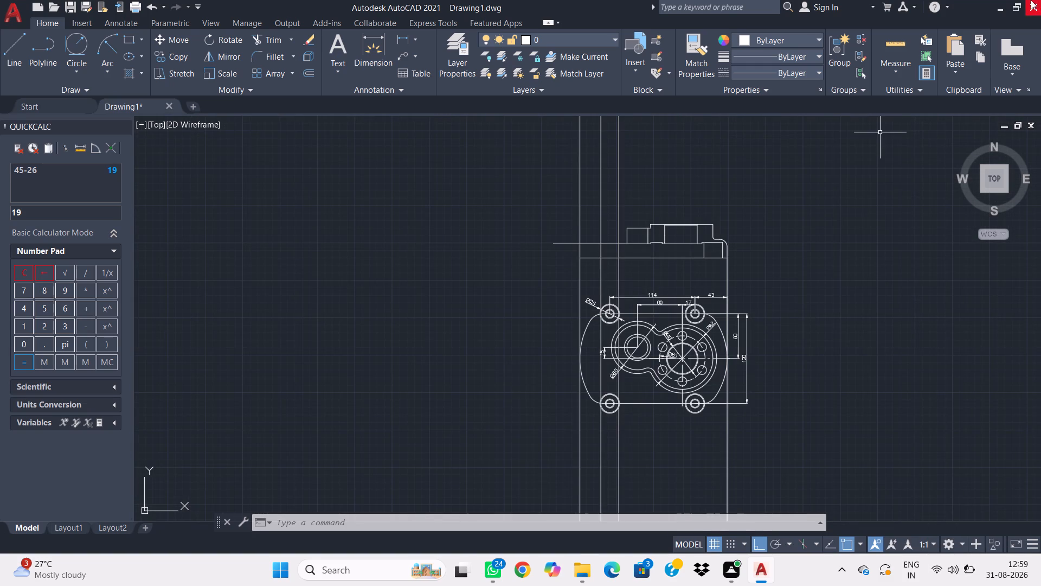
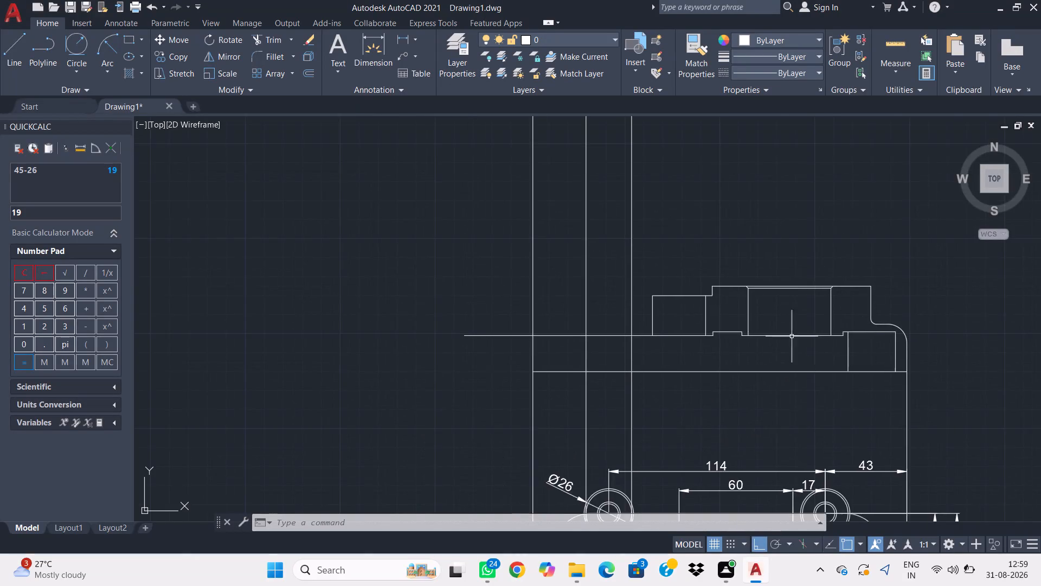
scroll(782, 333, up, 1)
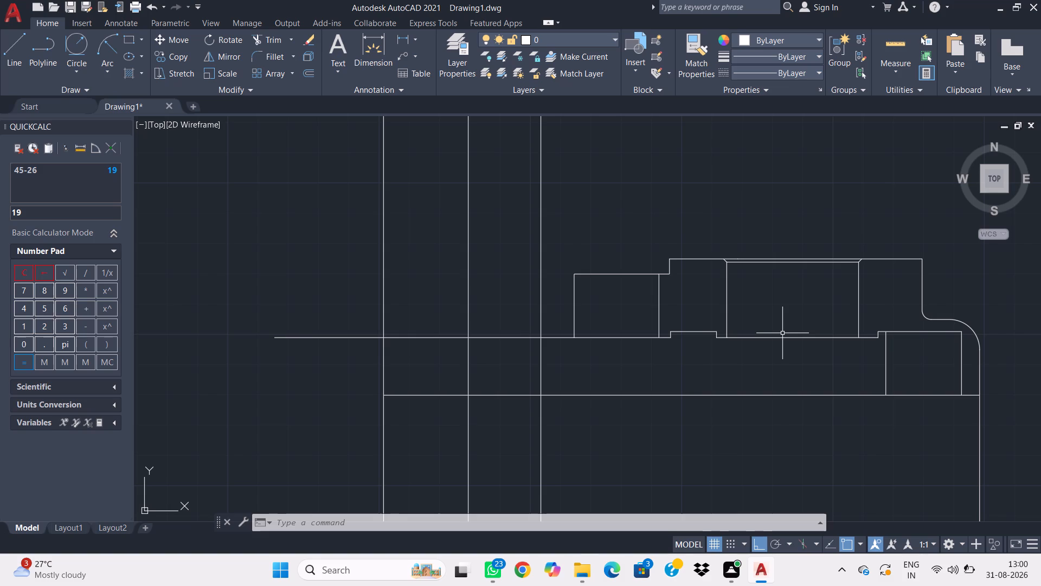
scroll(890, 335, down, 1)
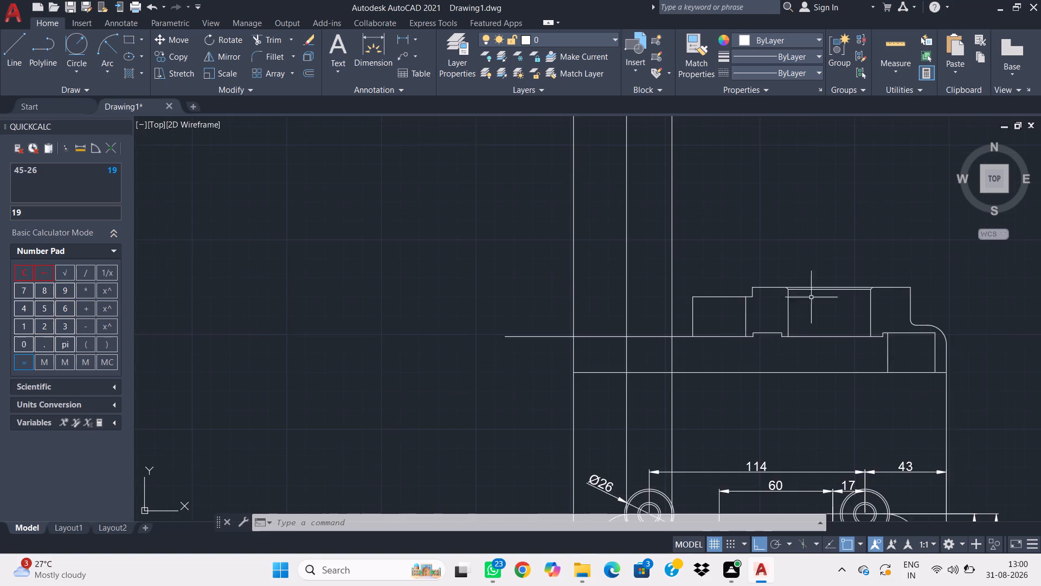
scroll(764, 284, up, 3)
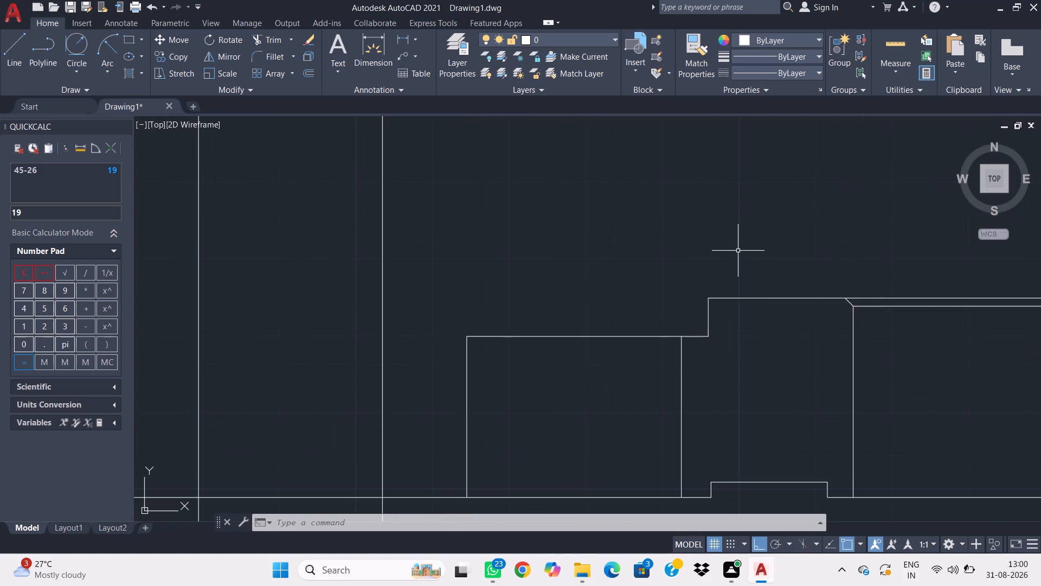
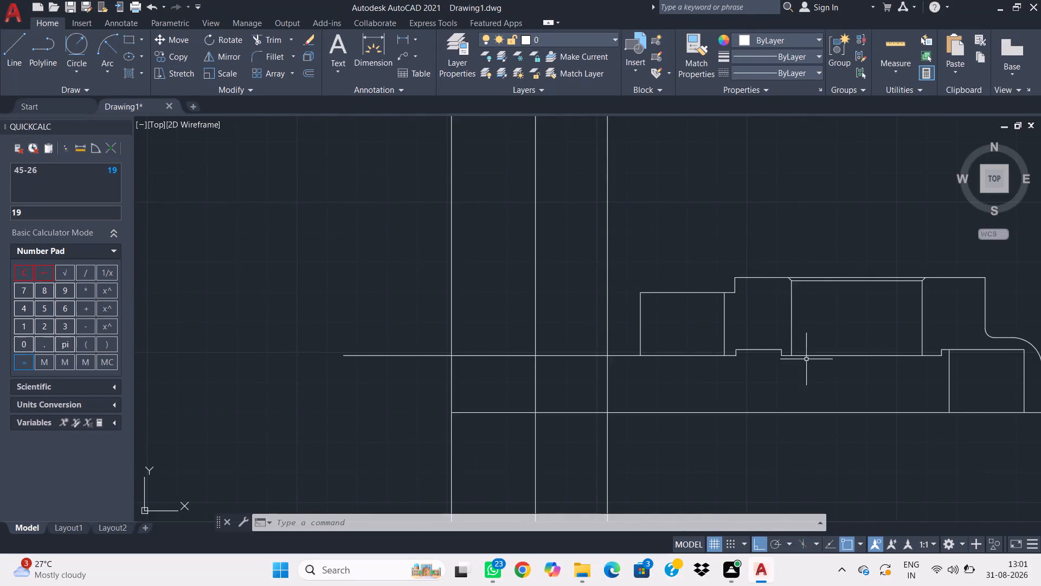
Examine the dimensioned plan view's bosses and bores against the left boss outline in the upper-view profile.
scroll(776, 364, down, 1)
scroll(962, 372, down, 2)
middle_drag(901, 396, 783, 247)
scroll(780, 246, up, 3)
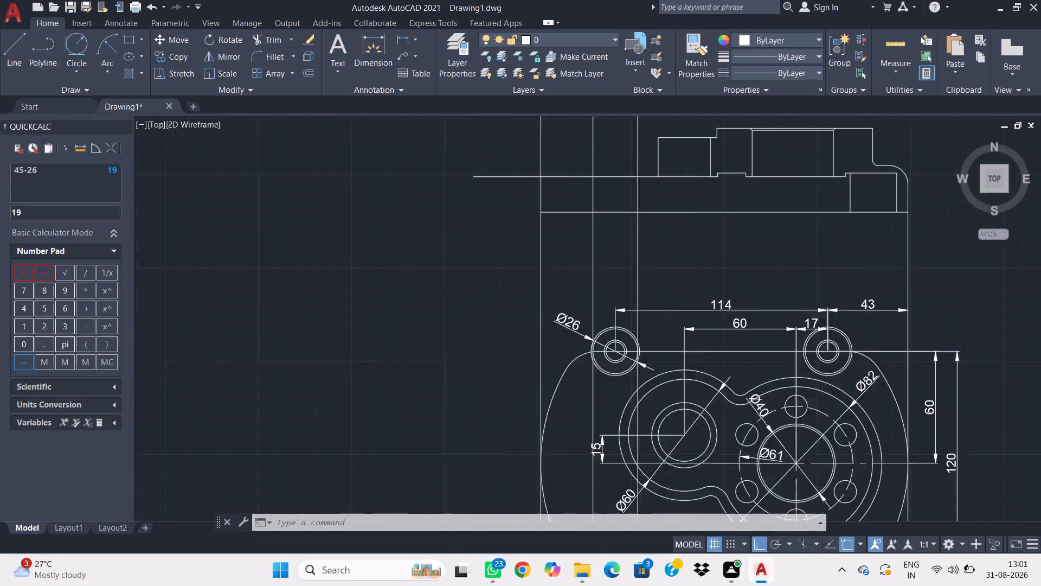
middle_drag(789, 215, 804, 429)
scroll(724, 327, up, 1)
scroll(690, 281, up, 1)
middle_drag(701, 279, 703, 279)
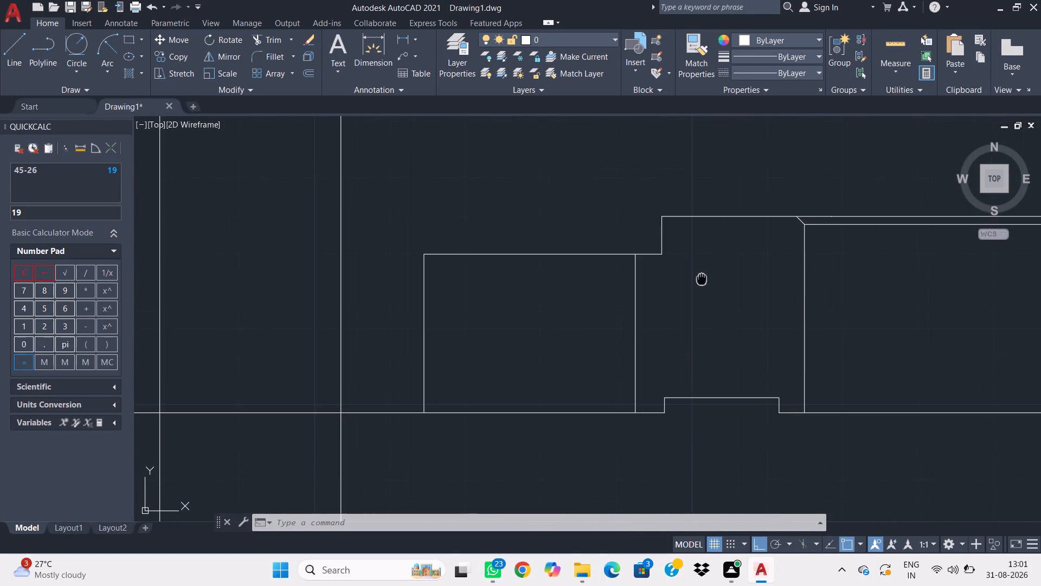
middle_drag(703, 279, 805, 315)
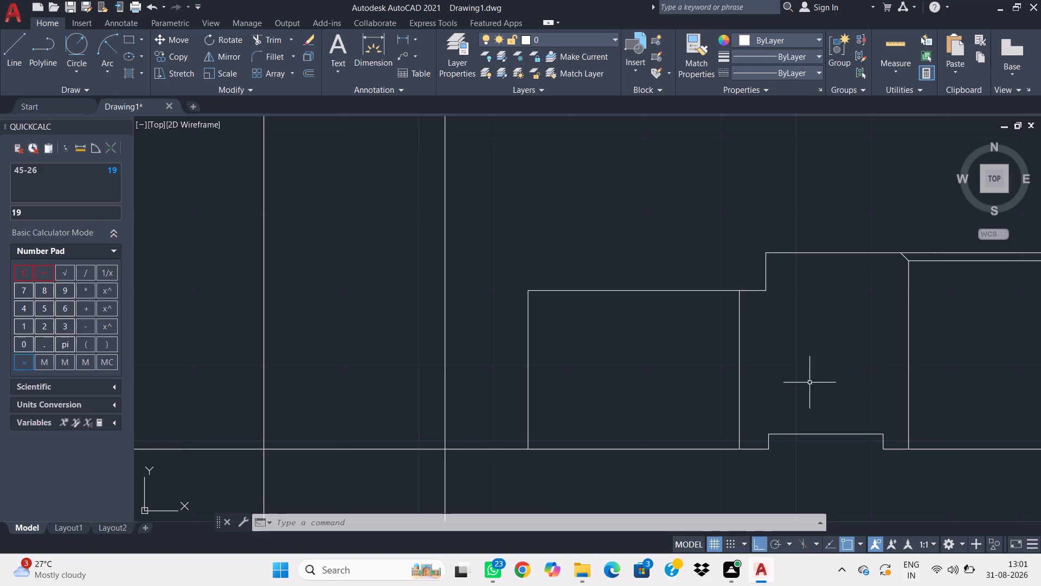
scroll(746, 375, up, 1)
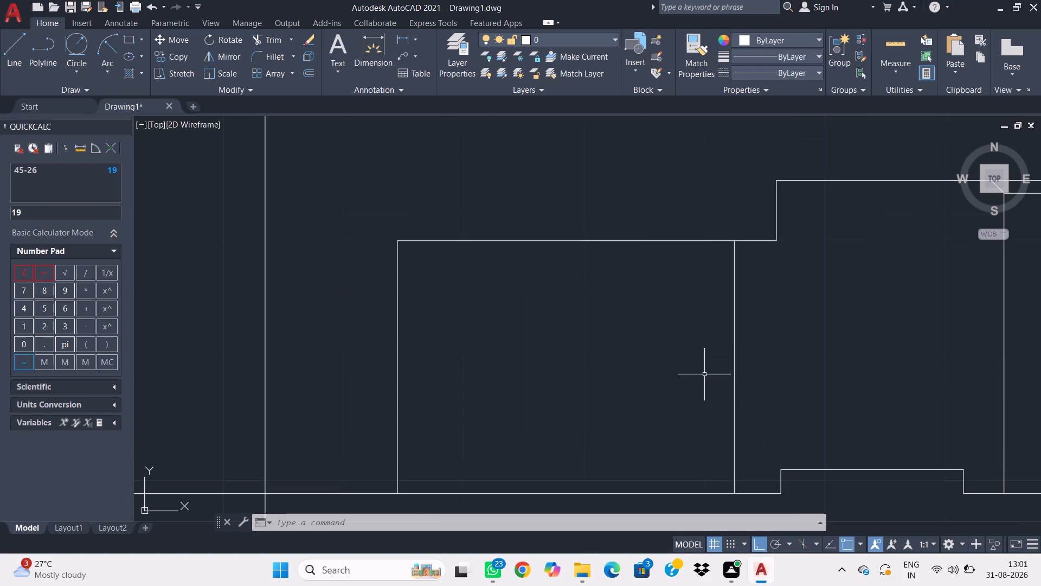
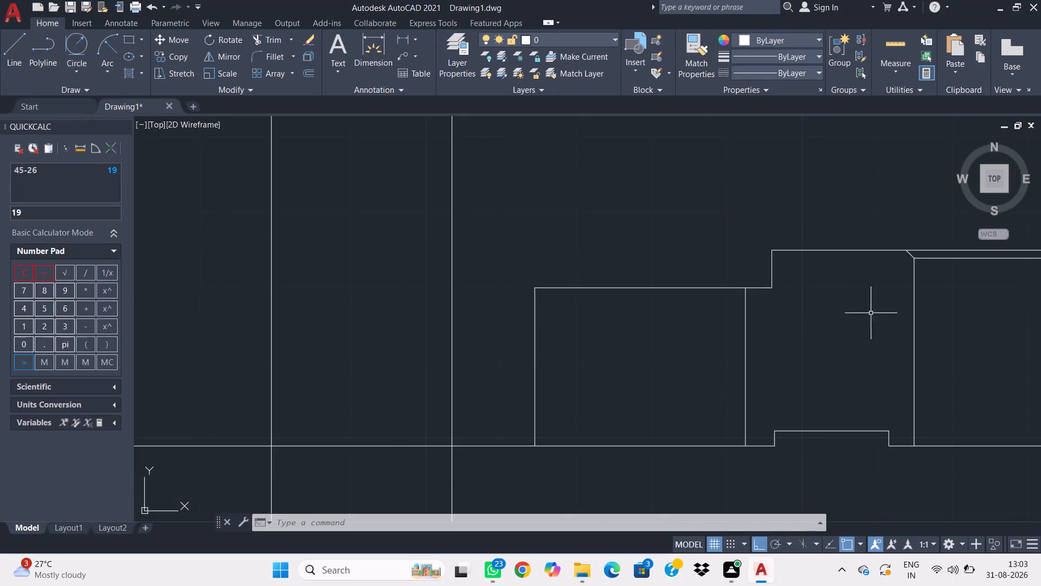
Place a vertical construction line through the left quadrant of the outer bore circle inside the Ø60 boss in the plan view.
scroll(1040, 264, down, 2)
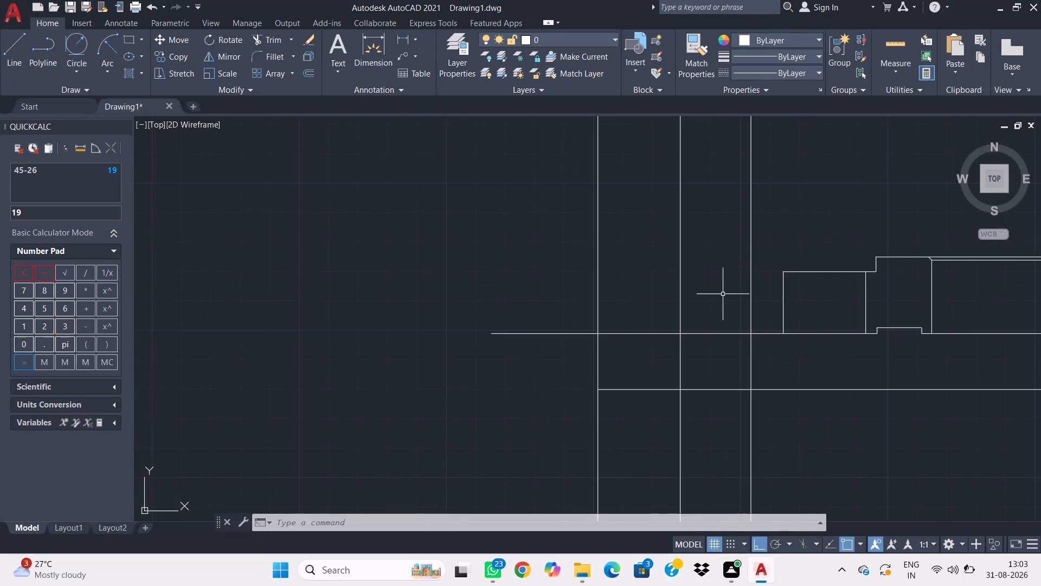
scroll(719, 358, down, 1)
middle_drag(862, 388, 779, 322)
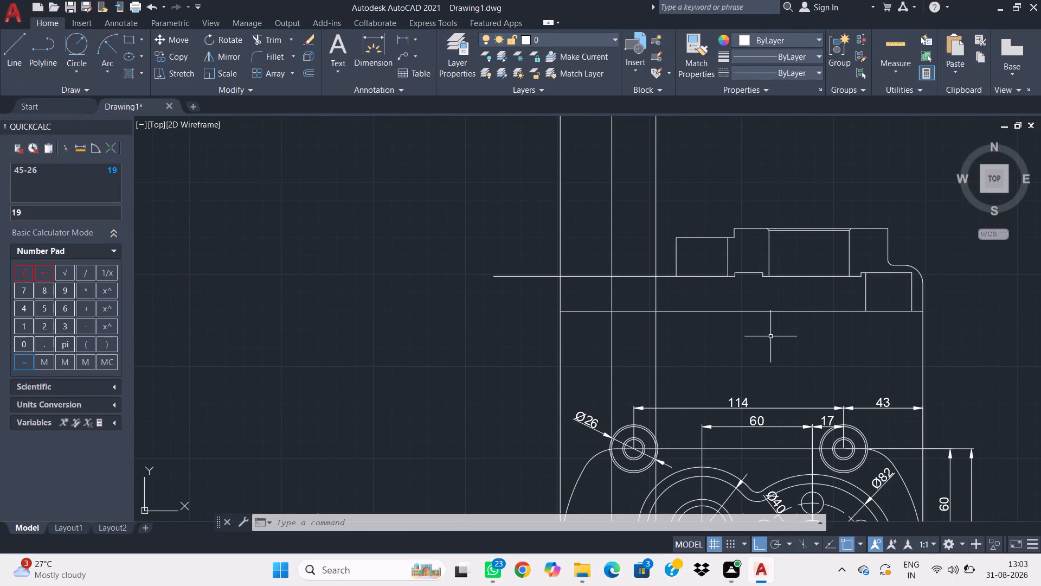
text(xl)
key(space)
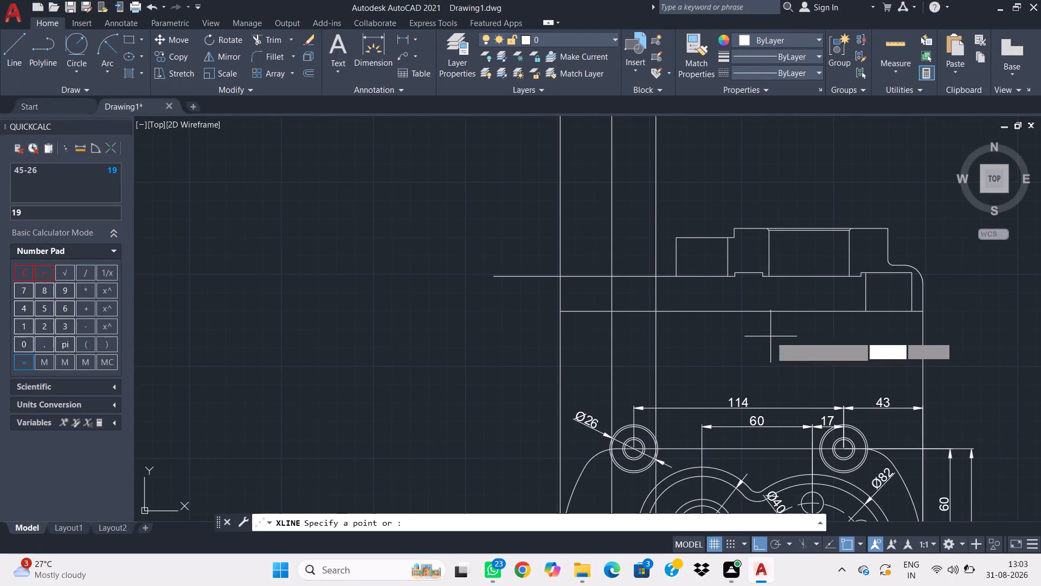
middle_drag(718, 387, 718, 351)
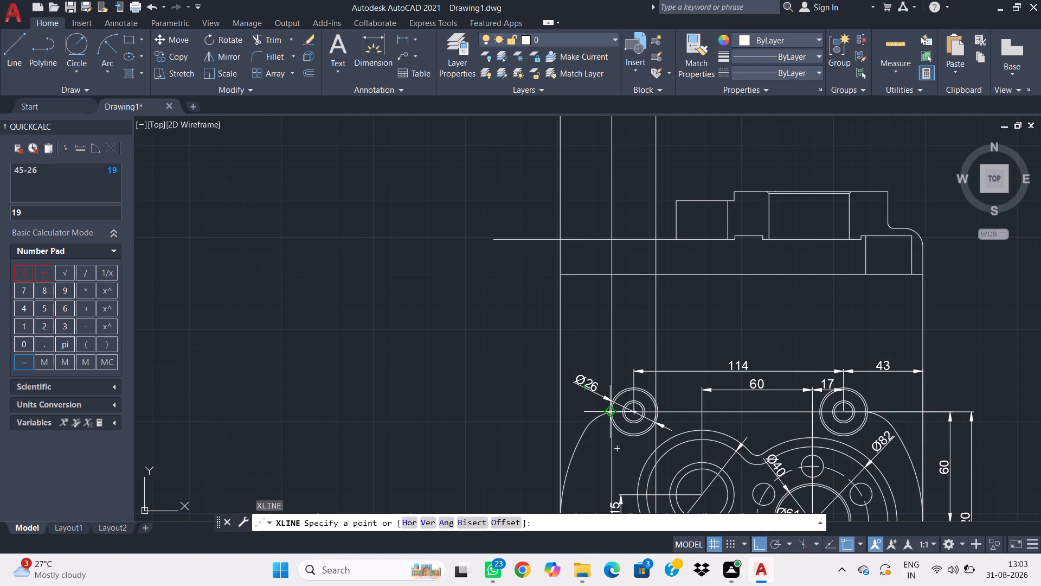
key(Escape)
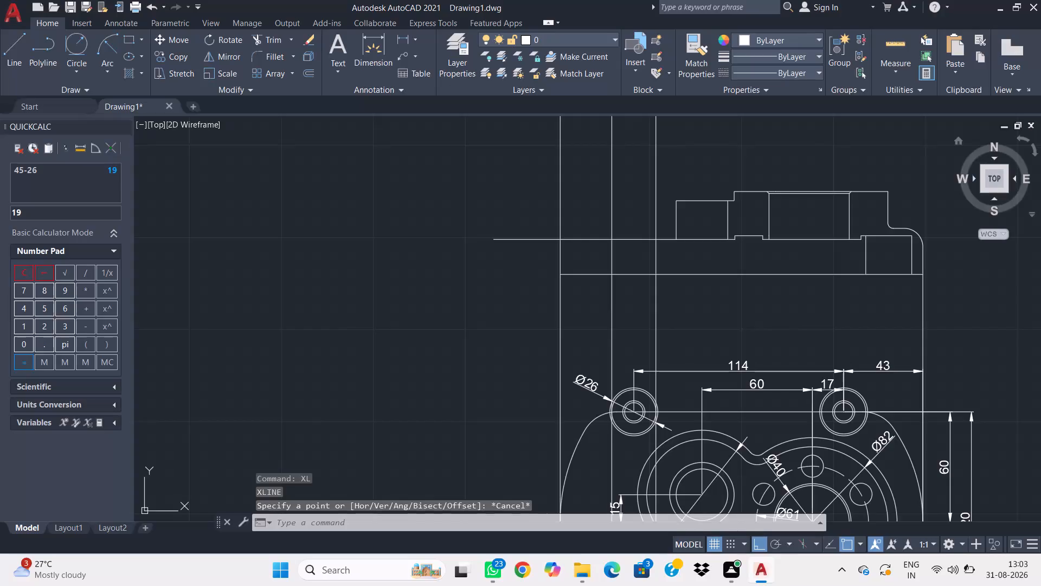
key(x)
text(l)
key(space)
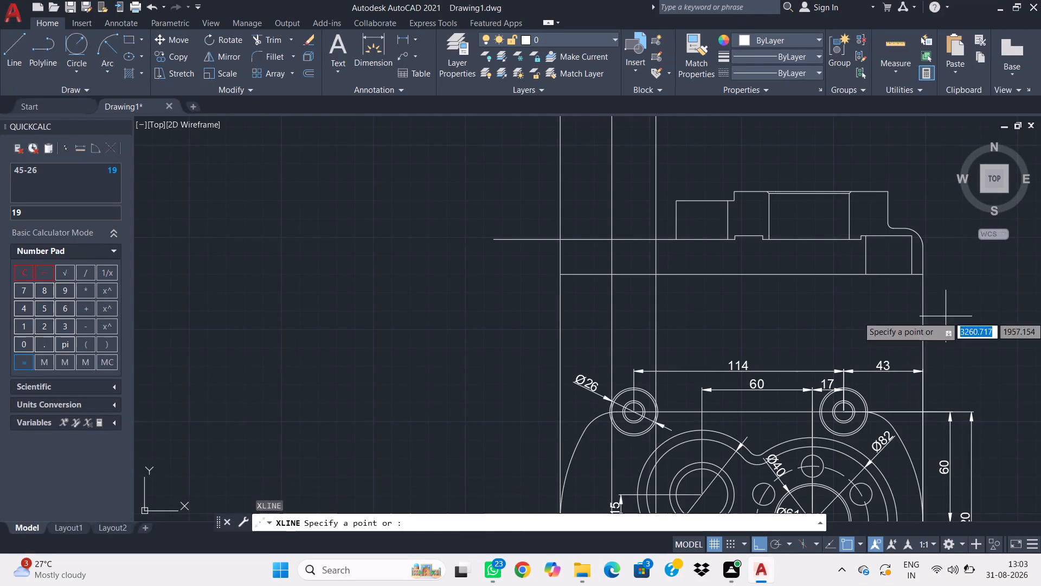
middle_drag(751, 469, 801, 363)
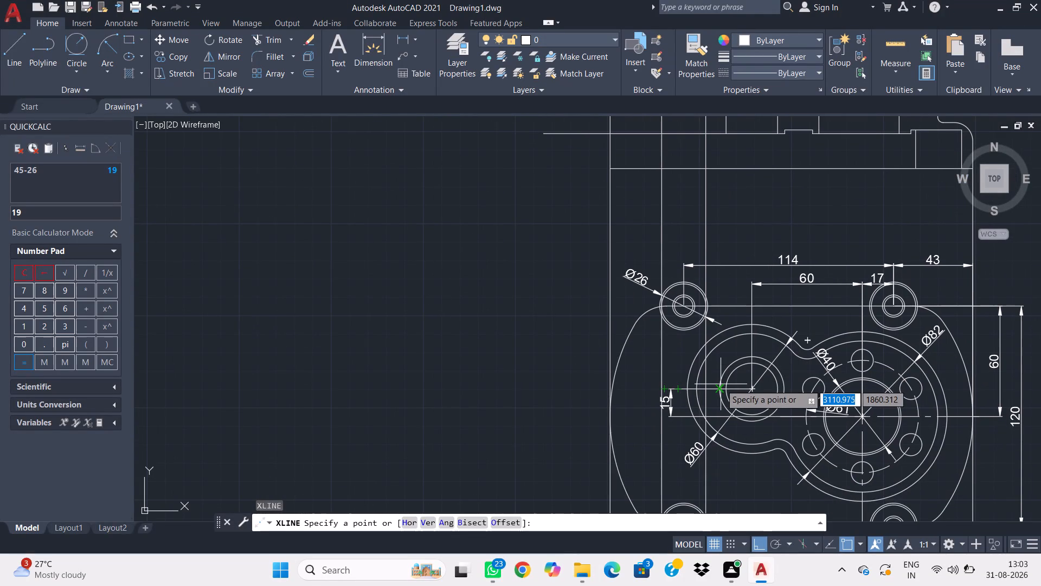
click(721, 390)
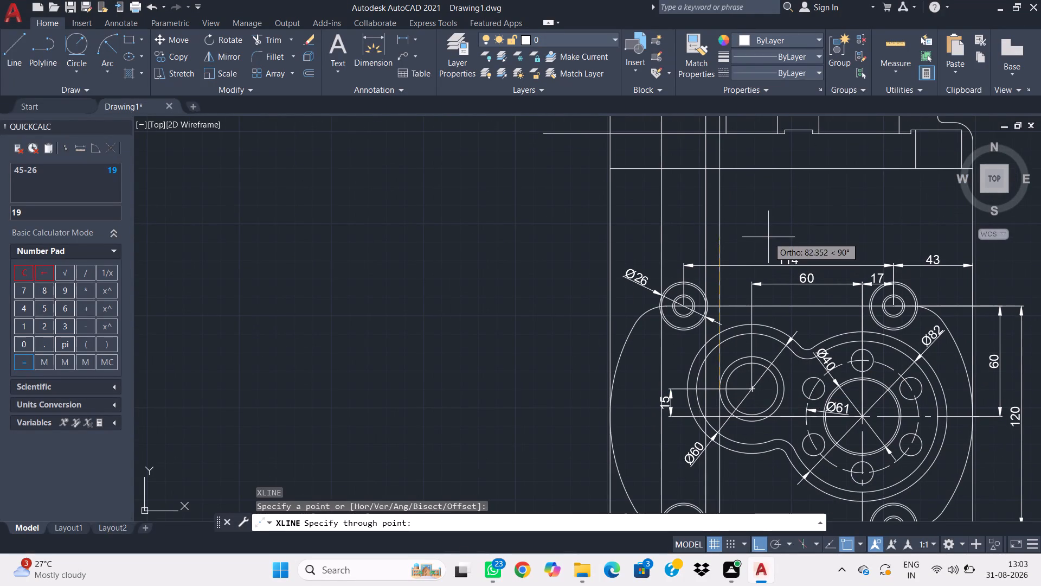
click(768, 237)
key(Escape)
Draw the counterbore outline from the left bore's upper-left corner: left to the new construction line, up 5, and right to the step's upper corner.
scroll(834, 218, down, 2)
middle_drag(919, 235, 943, 428)
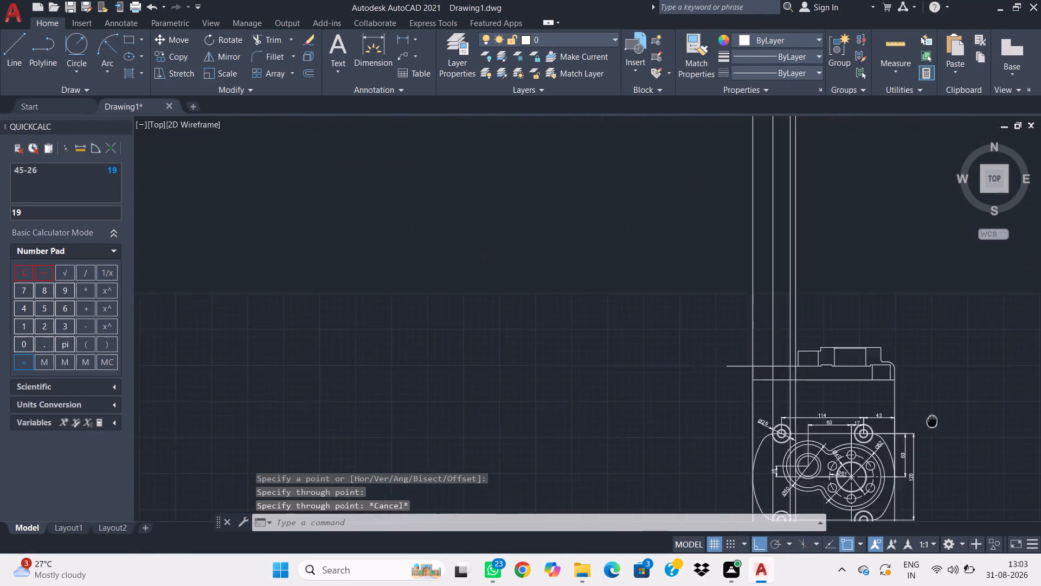
middle_drag(943, 428, 1009, 447)
scroll(895, 335, up, 2)
middle_drag(937, 372, 847, 189)
scroll(937, 372, up, 1)
scroll(857, 168, up, 1)
middle_drag(875, 220, 880, 180)
text(l)
key(space)
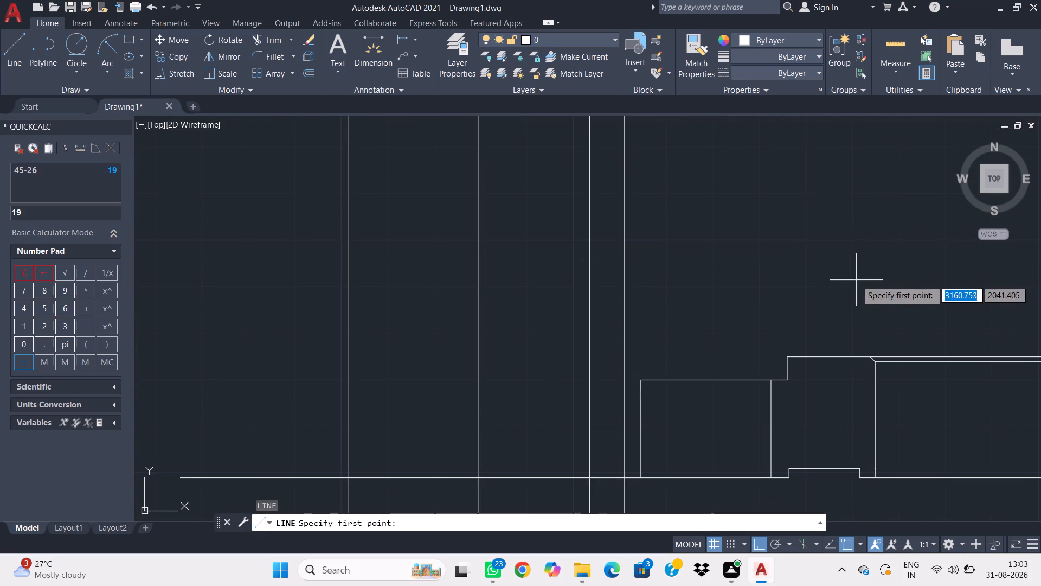
middle_drag(856, 280, 962, 292)
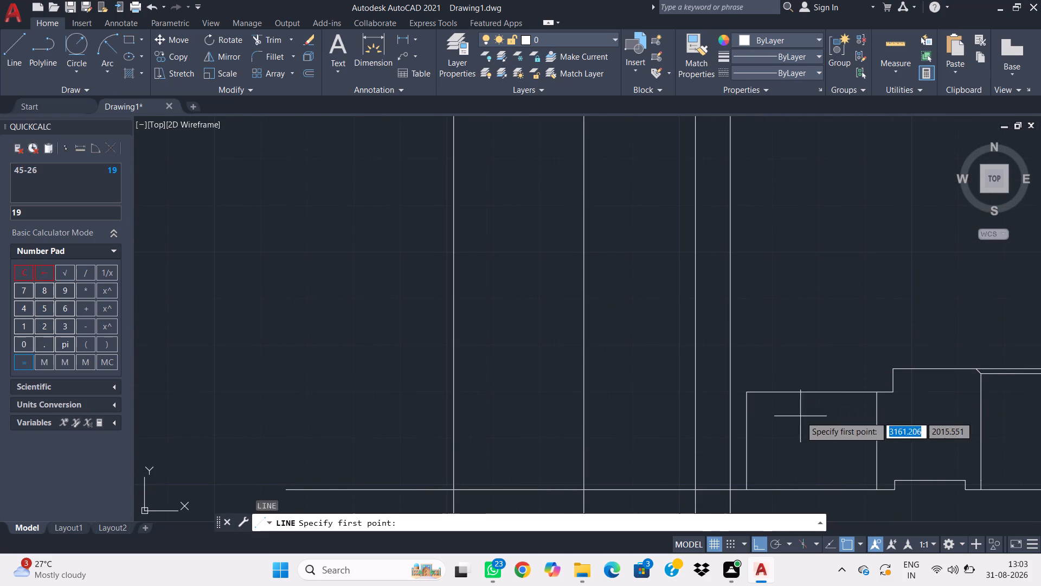
click(746, 392)
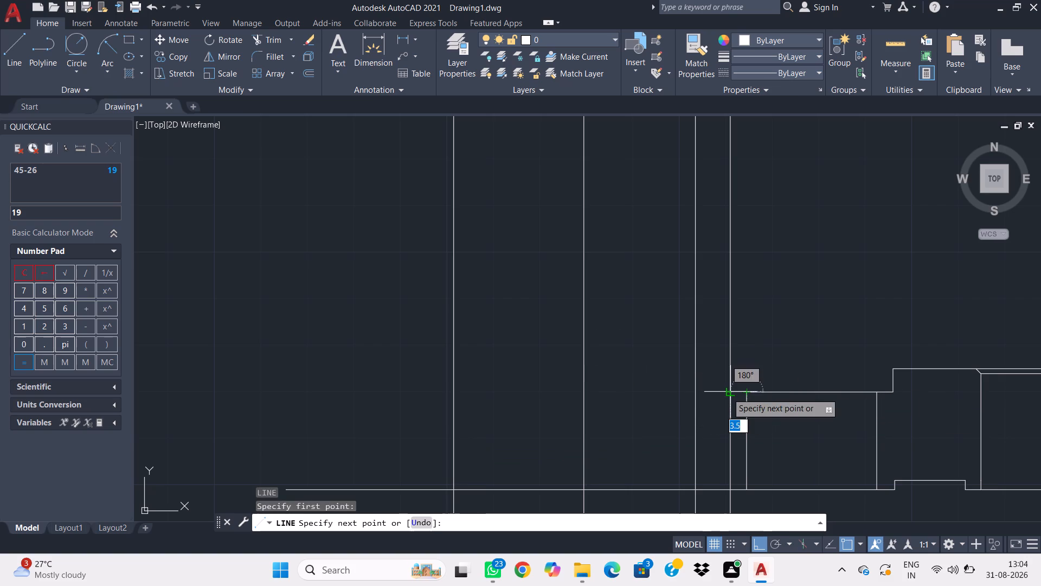
click(728, 393)
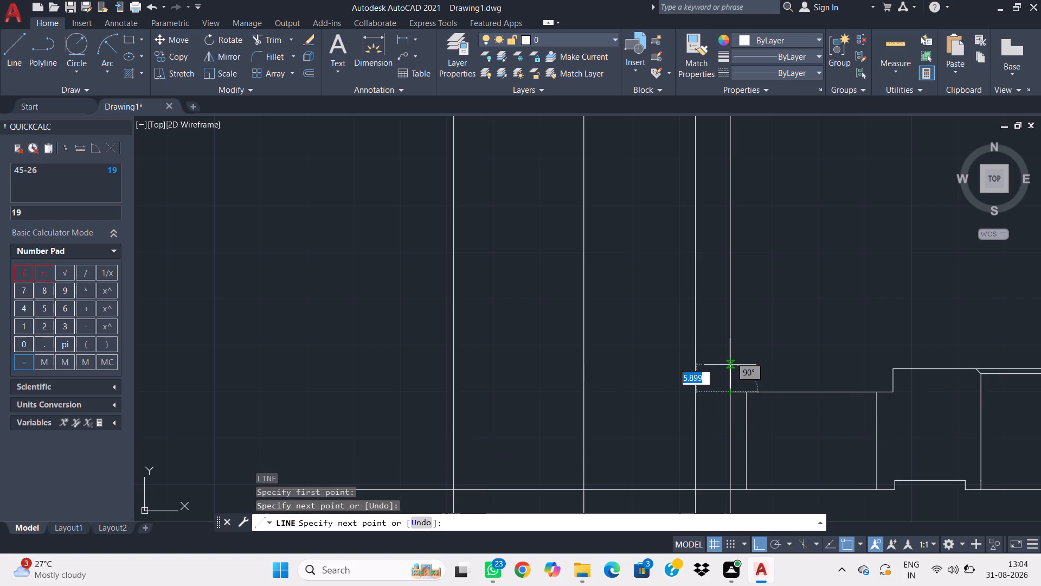
key(5)
key(Return)
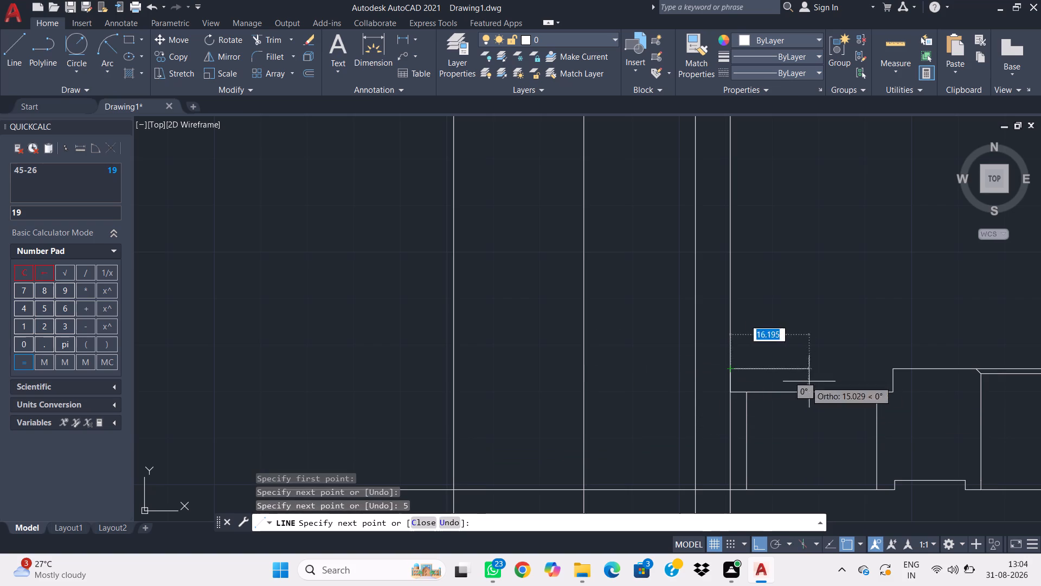
click(894, 368)
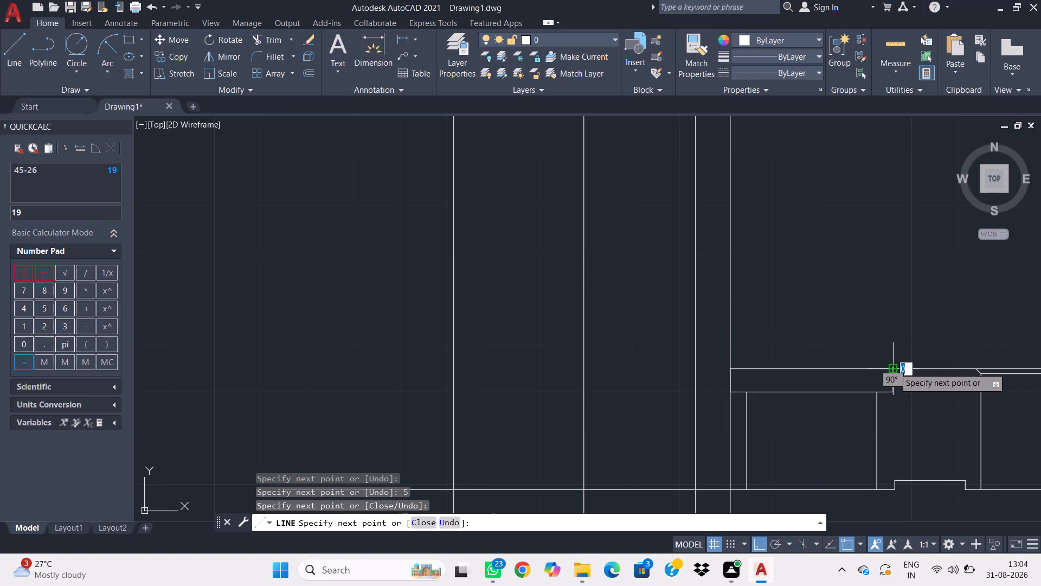
key(grave)
key(Escape)
Delete the vertical construction line used to locate the counterbore's left edge.
click(771, 299)
click(713, 279)
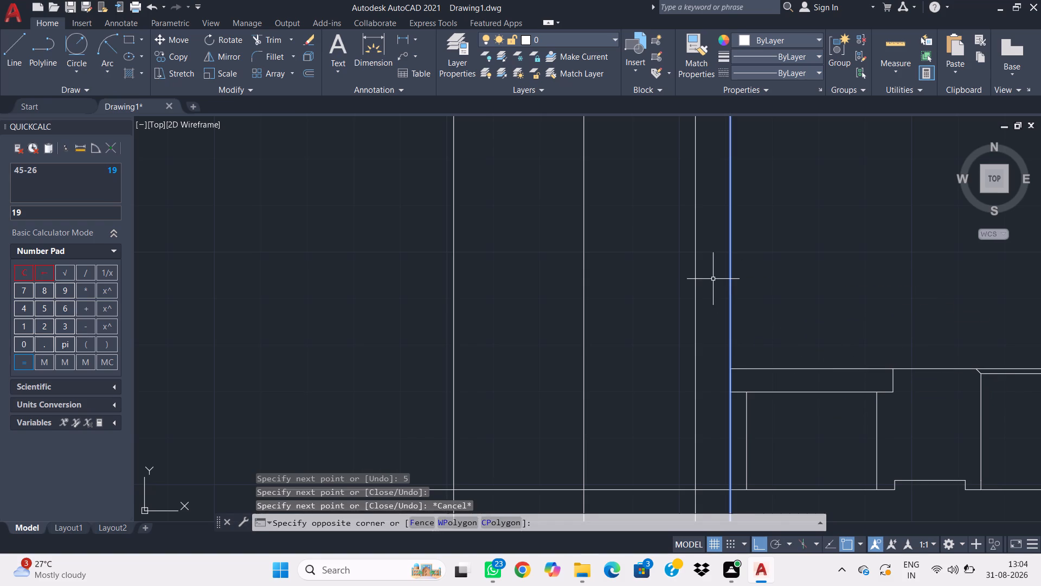
key(Delete)
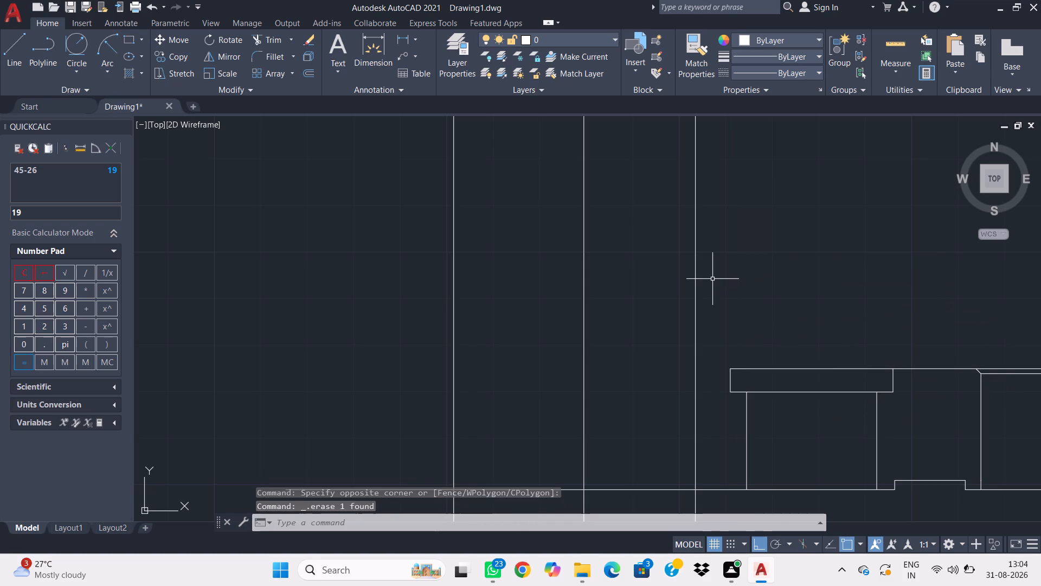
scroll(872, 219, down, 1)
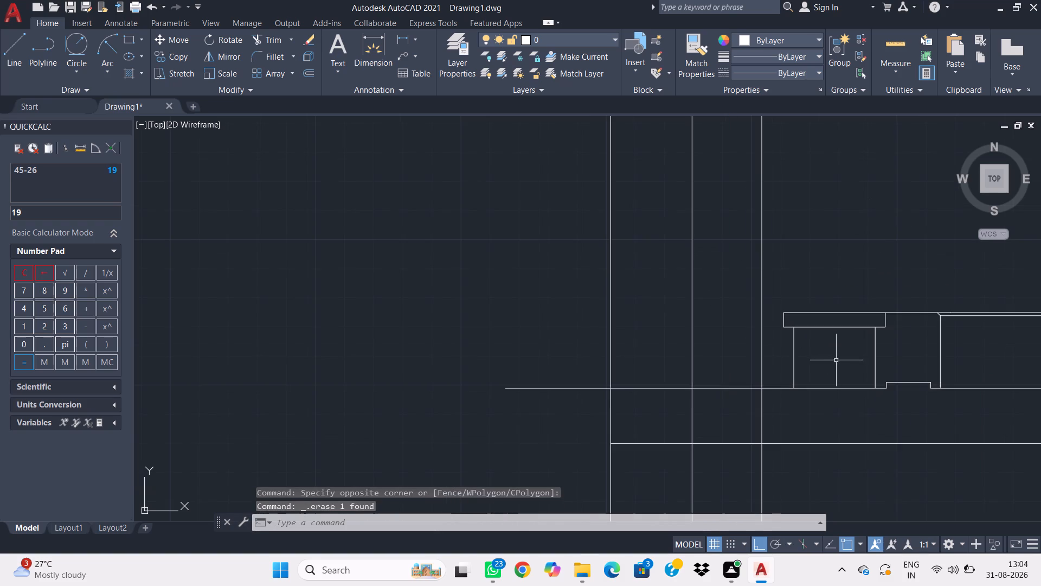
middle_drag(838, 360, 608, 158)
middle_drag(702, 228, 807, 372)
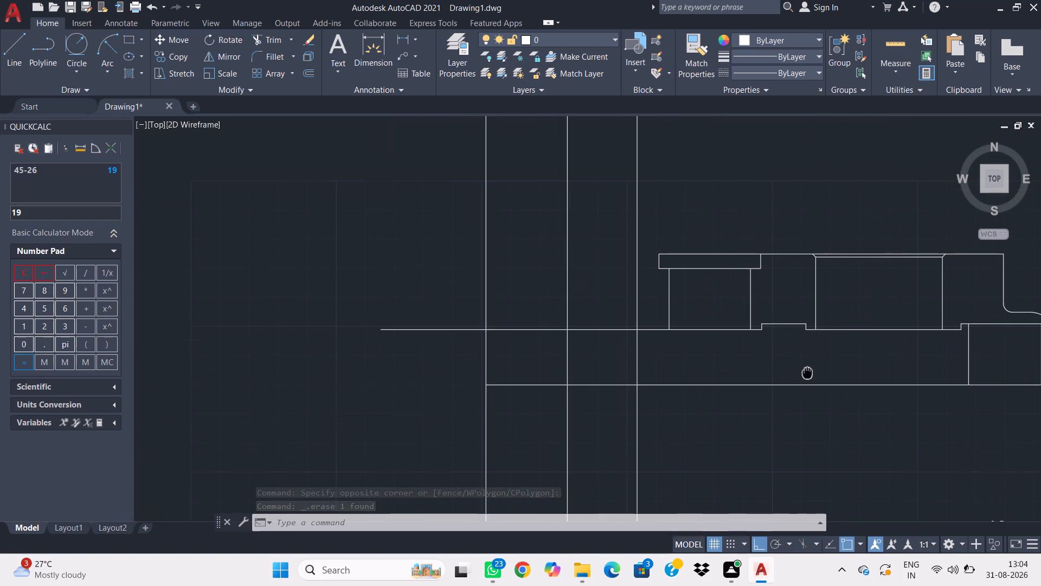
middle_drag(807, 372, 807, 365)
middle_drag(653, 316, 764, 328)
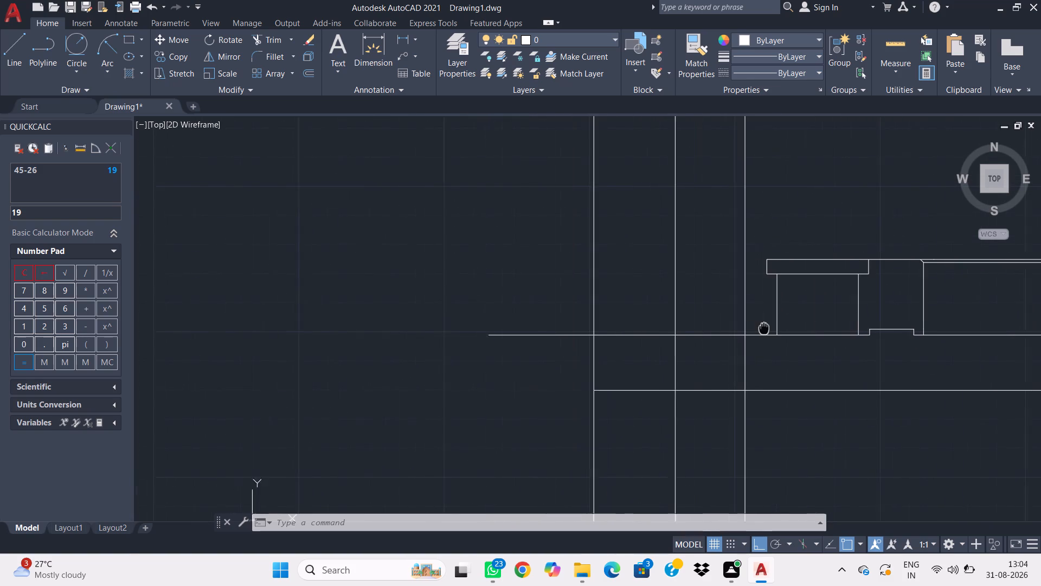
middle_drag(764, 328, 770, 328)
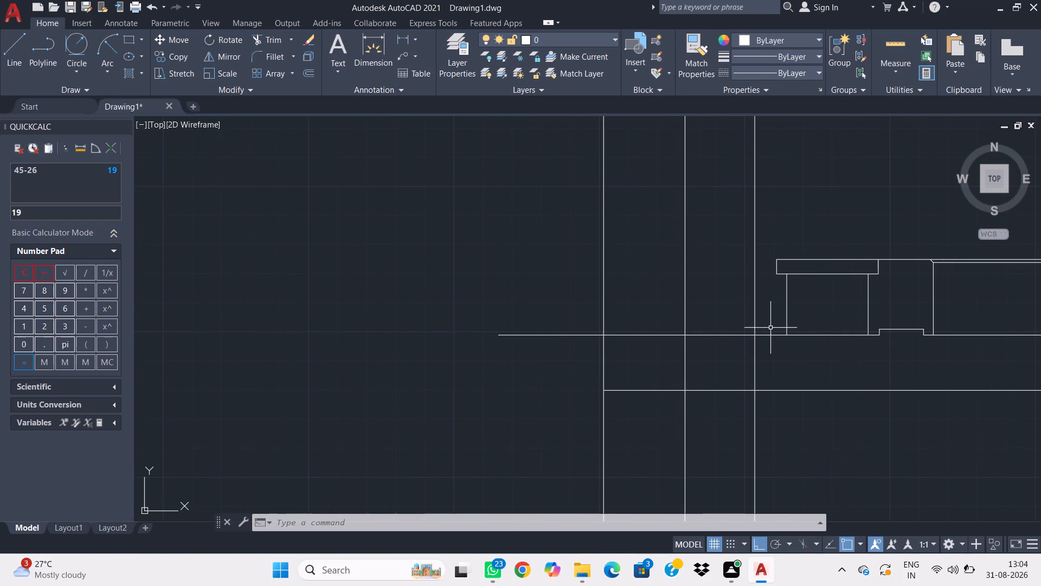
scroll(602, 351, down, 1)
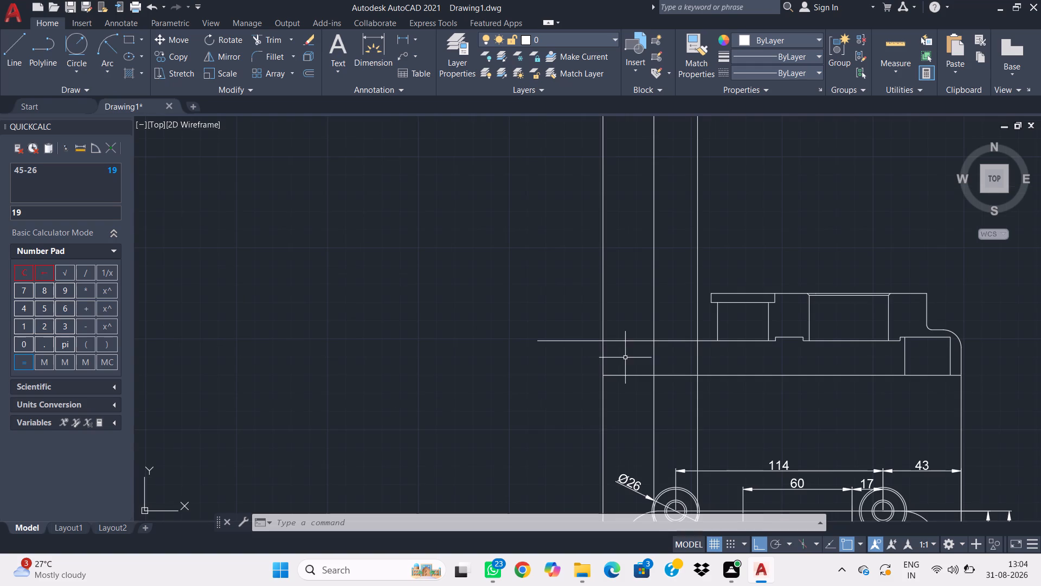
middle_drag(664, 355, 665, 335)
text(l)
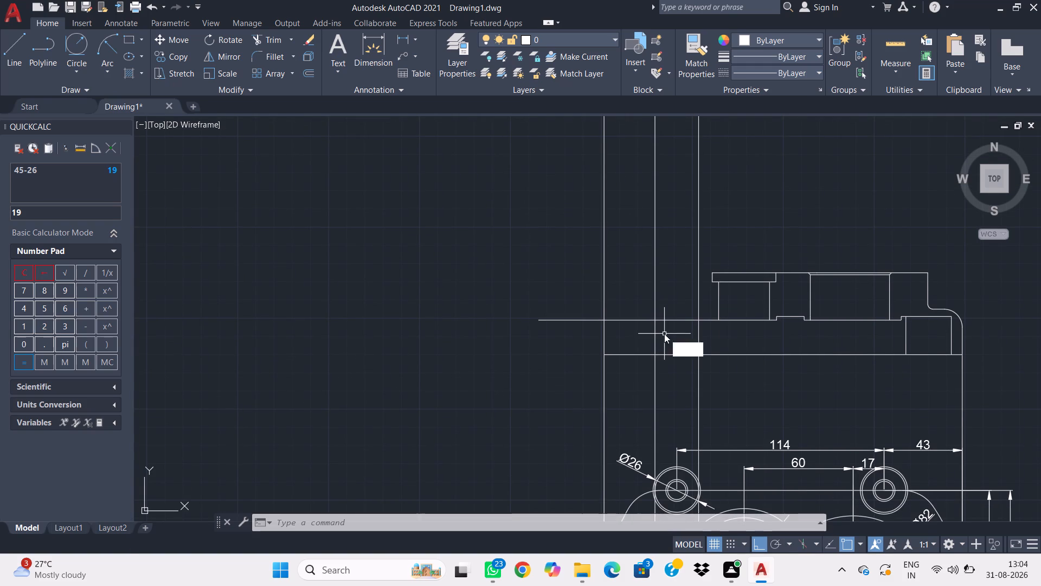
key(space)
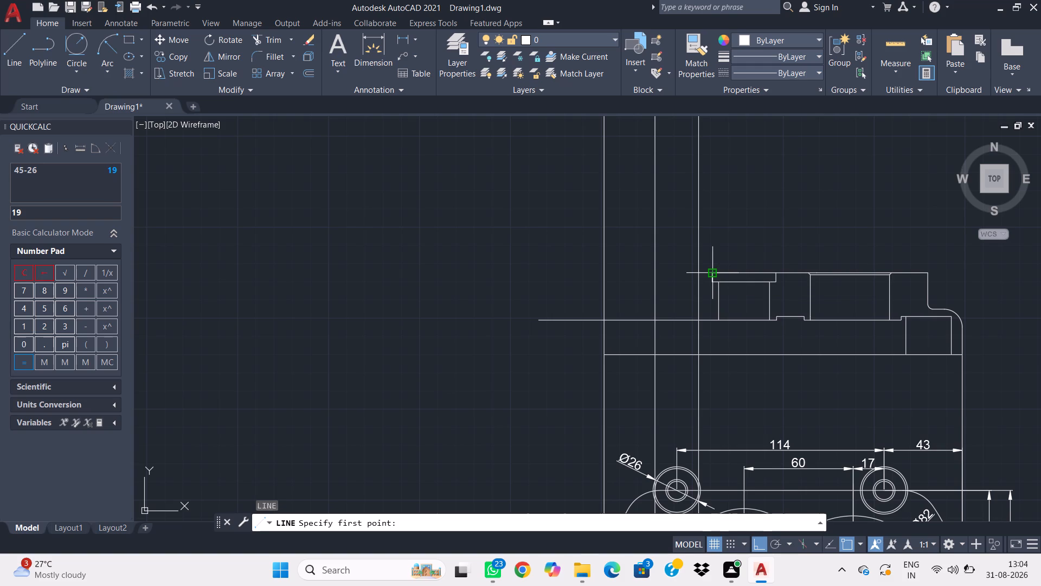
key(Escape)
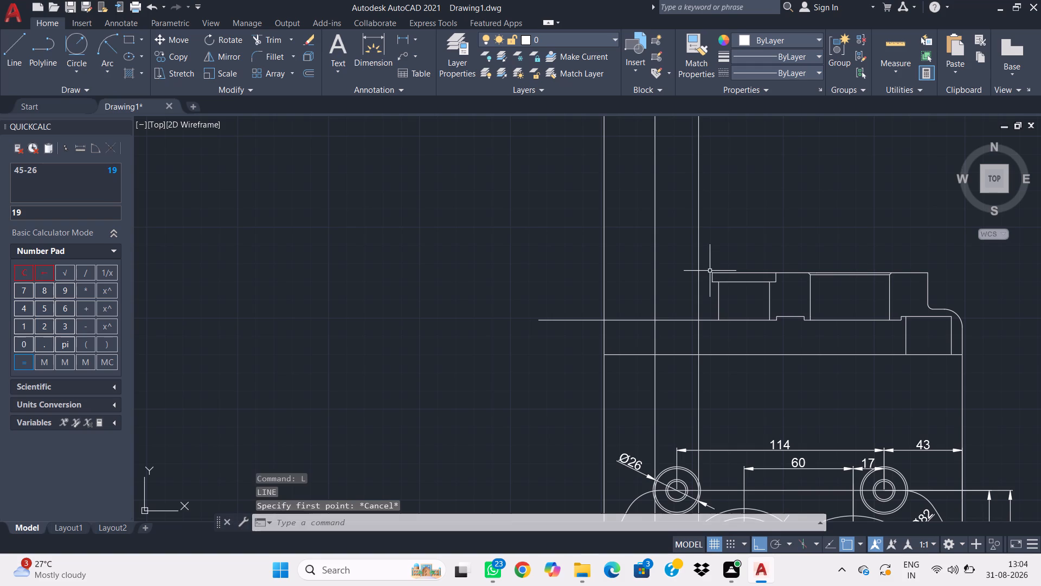
Trim the two vertical projection lines from the upper-left Ø26 boss above the profile's inner horizontal line.
text(tr)
key(space)
drag(722, 227, 658, 200)
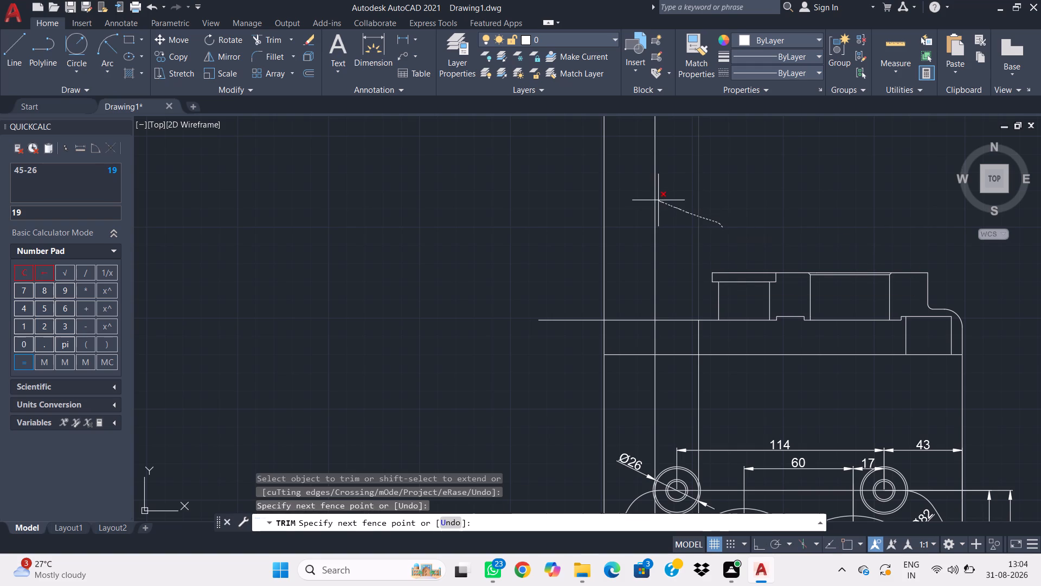
drag(658, 200, 647, 185)
key(Escape)
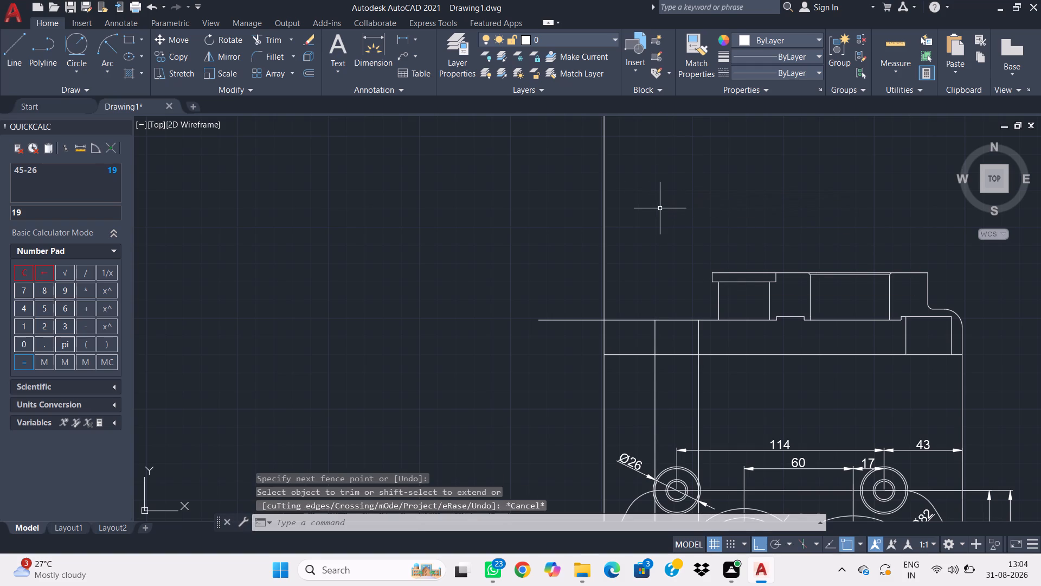
Draw the profile's left step from the counterbore's upper-left corner: left about 19, down, and left to the outermost vertical construction line.
text(l)
key(space)
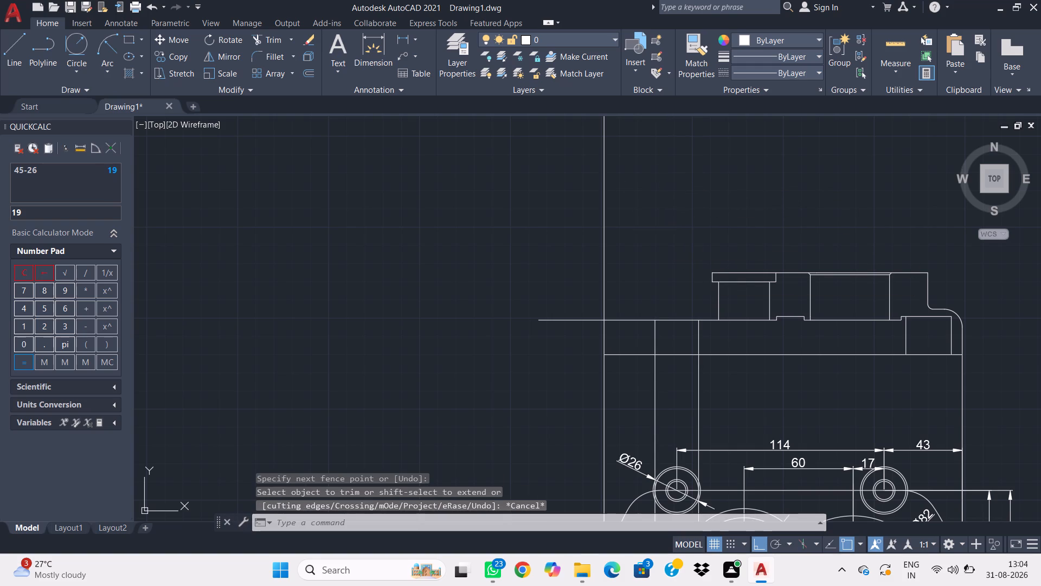
click(710, 271)
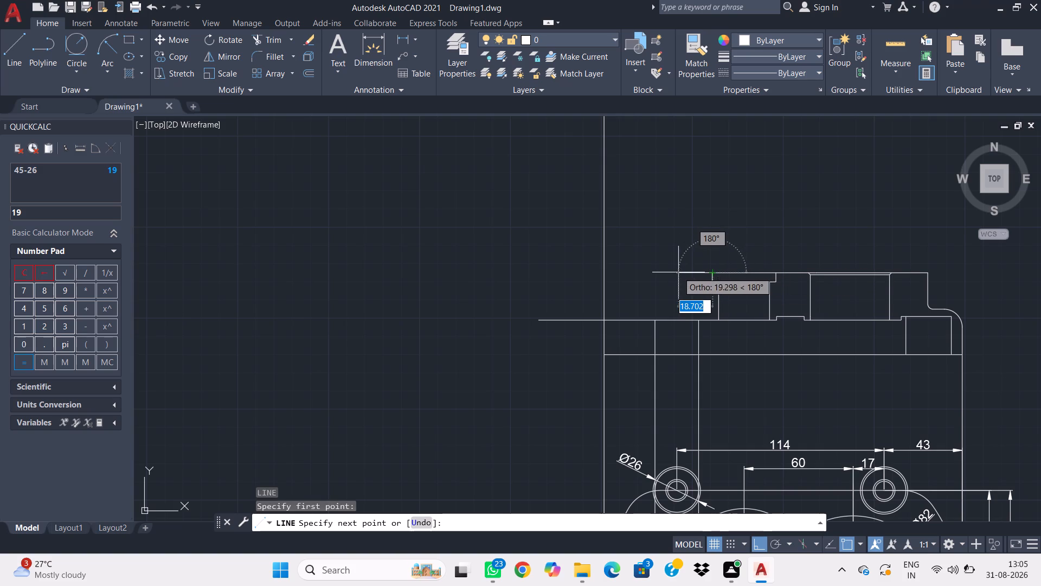
click(678, 272)
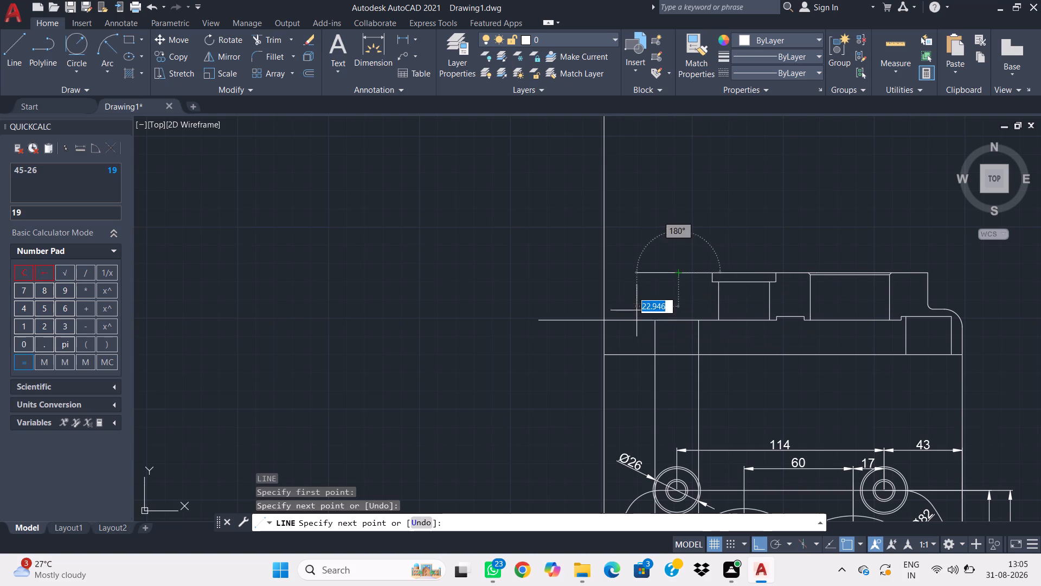
click(673, 303)
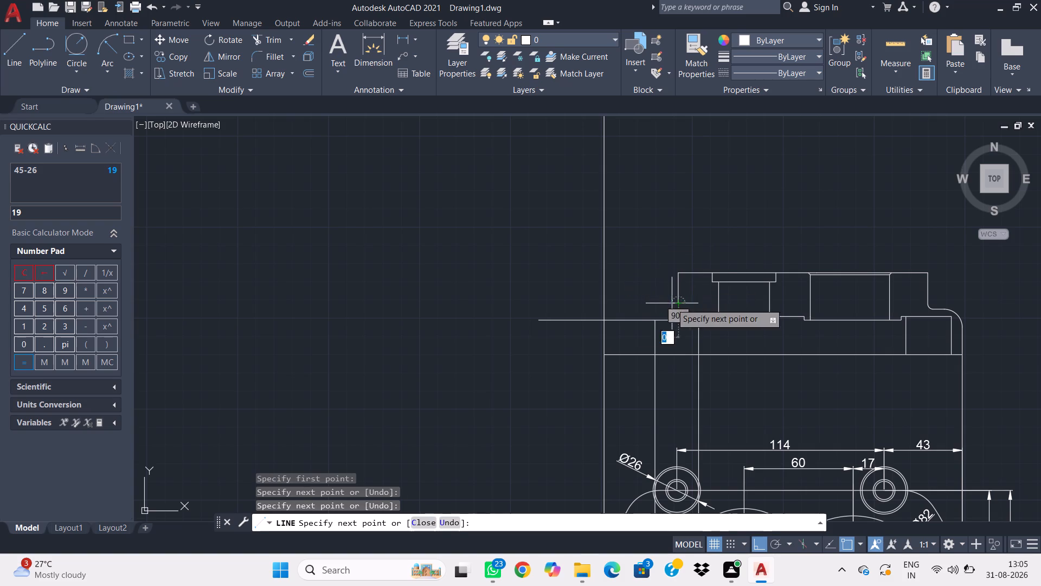
click(604, 305)
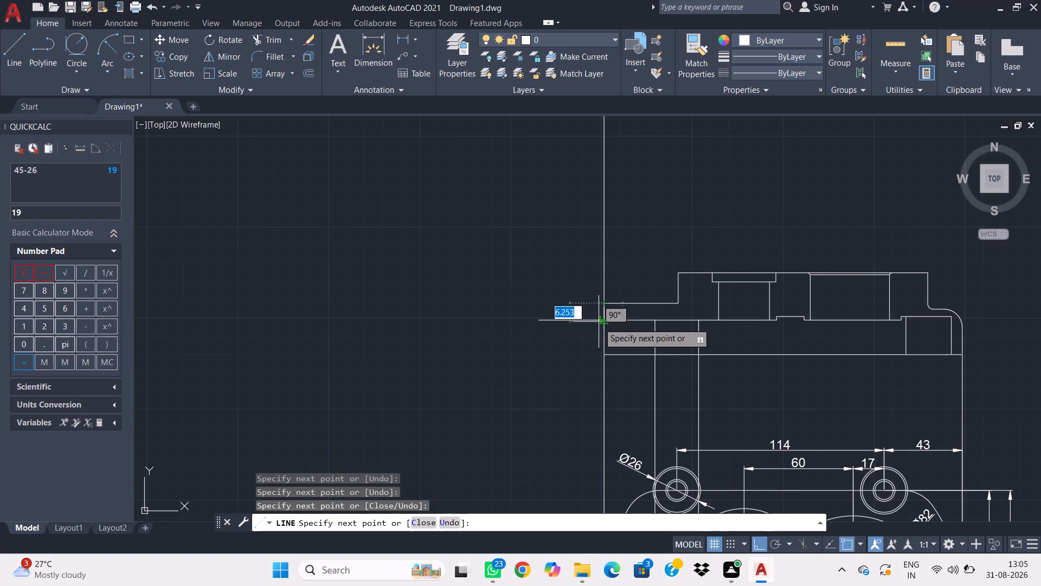
key(Escape)
Trim the inner horizontal line's overhang beyond the housing's leftmost vertical construction line.
click(569, 333)
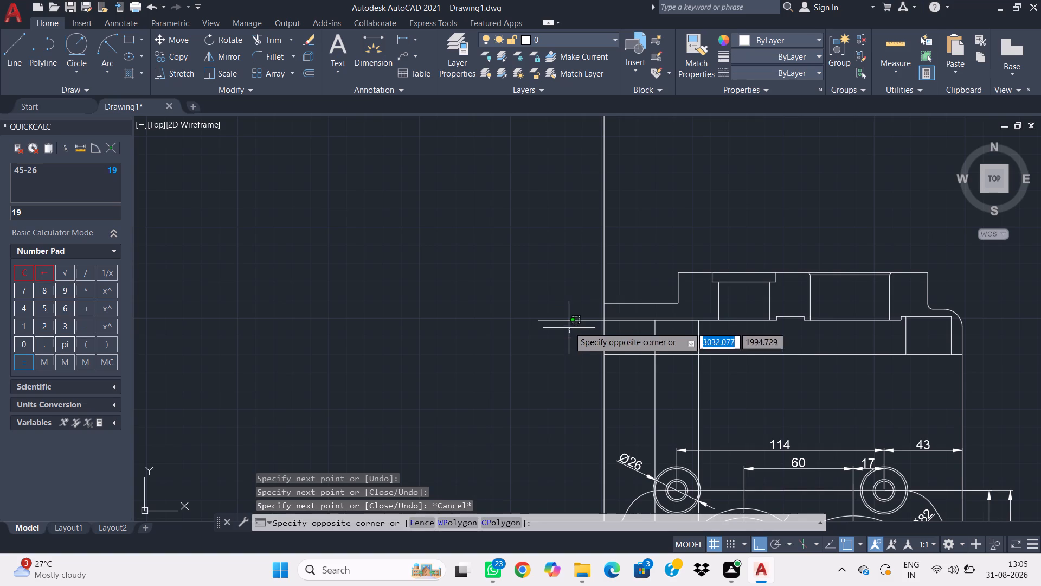
click(565, 312)
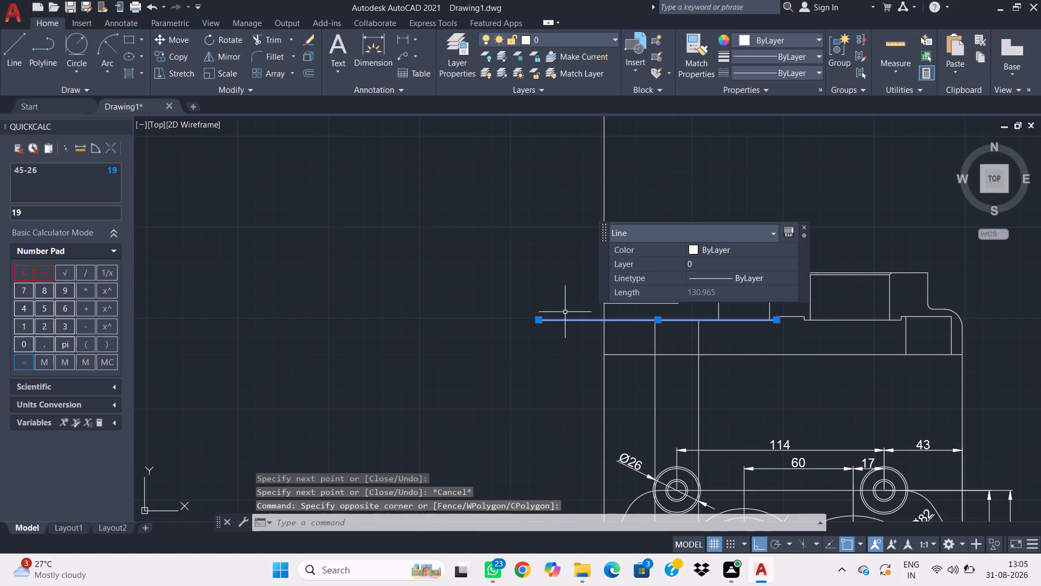
key(Escape)
text(tr)
key(space)
drag(580, 334, 575, 291)
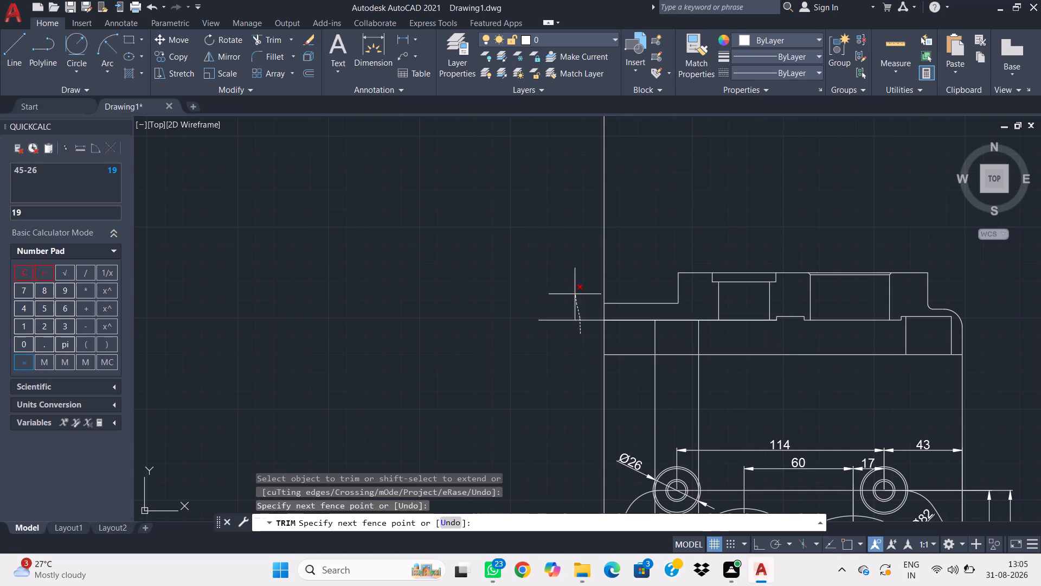
drag(575, 291, 575, 286)
key(Escape)
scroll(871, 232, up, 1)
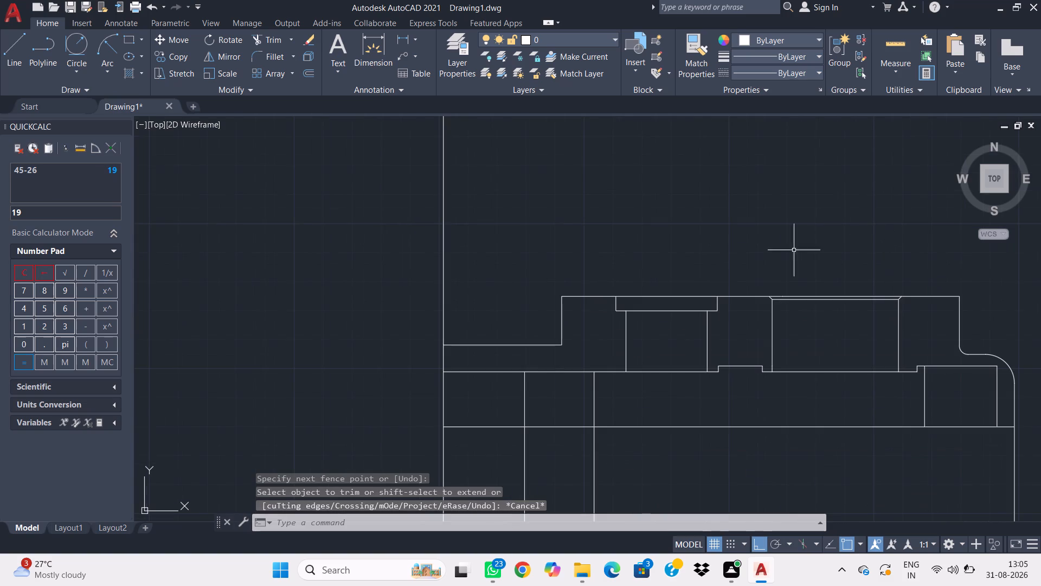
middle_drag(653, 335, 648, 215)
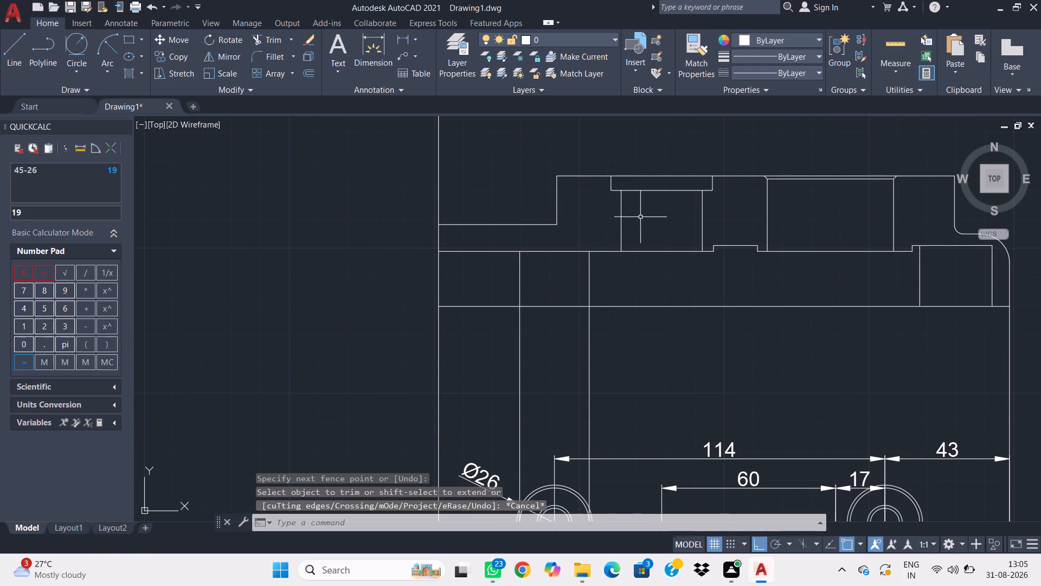
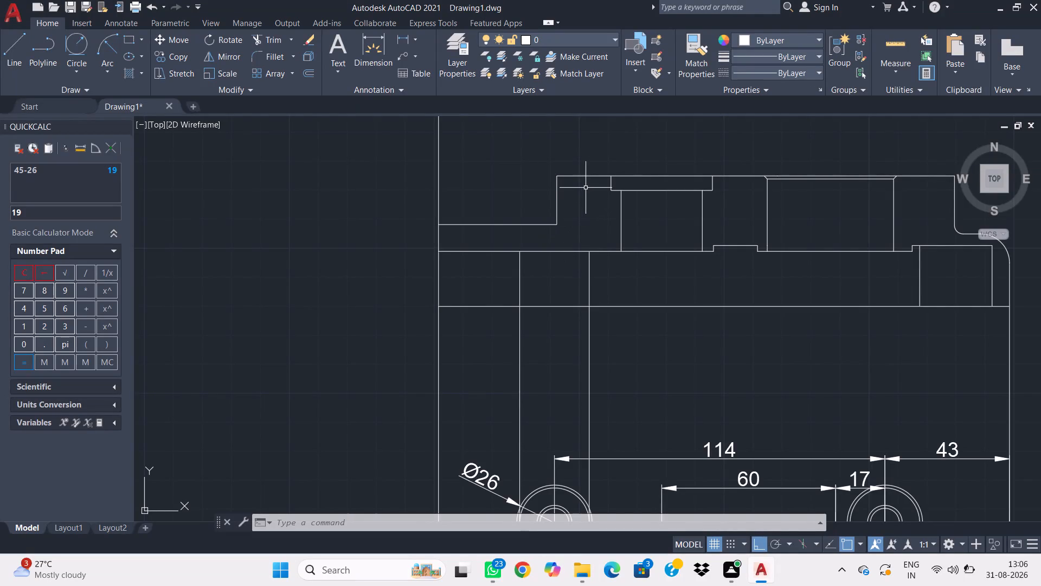
Draw a vertical construction line about 171 long upward from the Ø60 circle's left quadrant past the profile's upper edge.
text(l)
key(space)
middle_drag(530, 335, 568, 104)
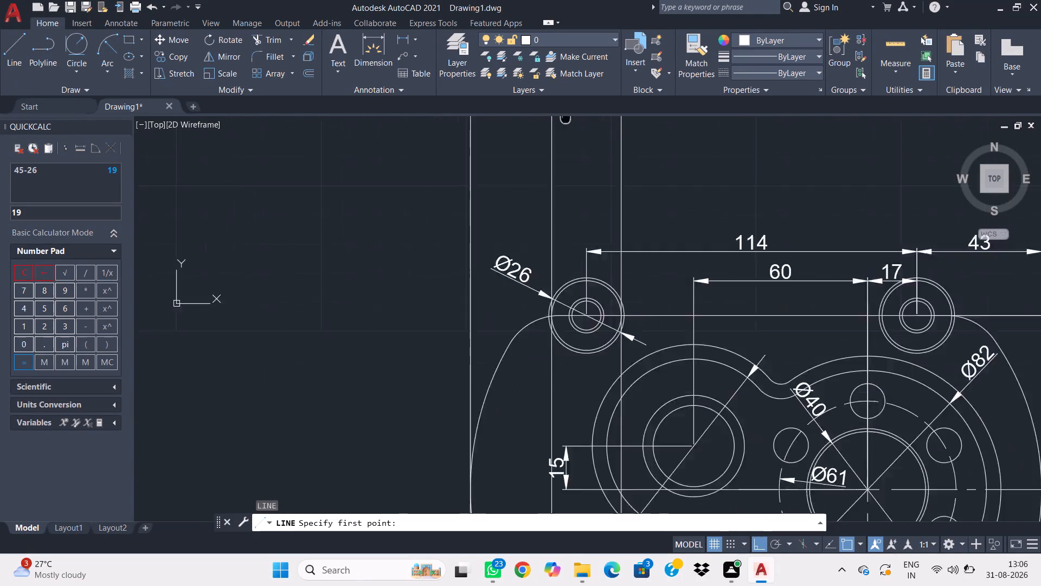
middle_drag(568, 104, 571, 80)
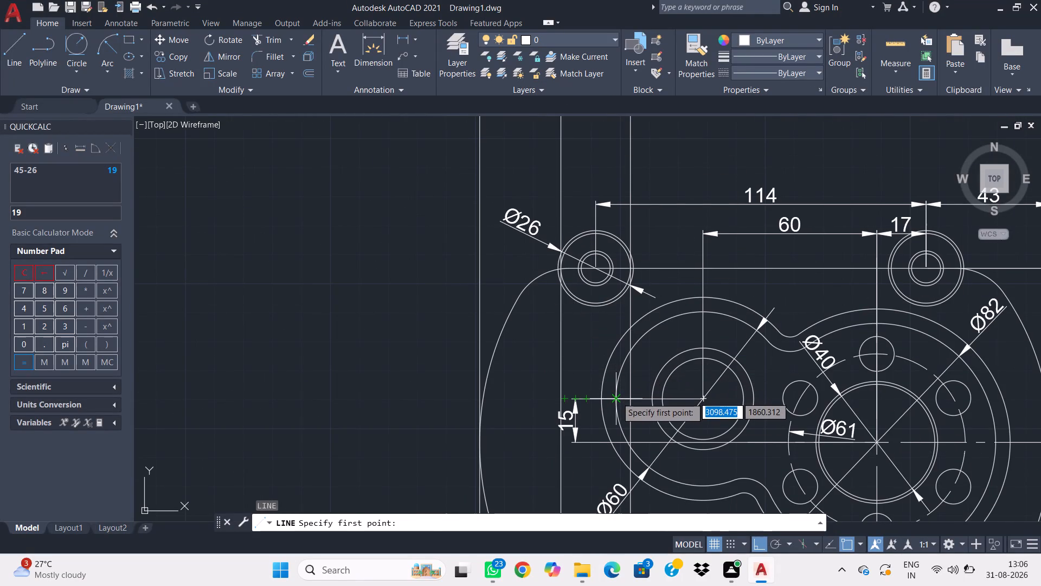
drag(616, 398, 622, 383)
middle_drag(650, 207, 602, 470)
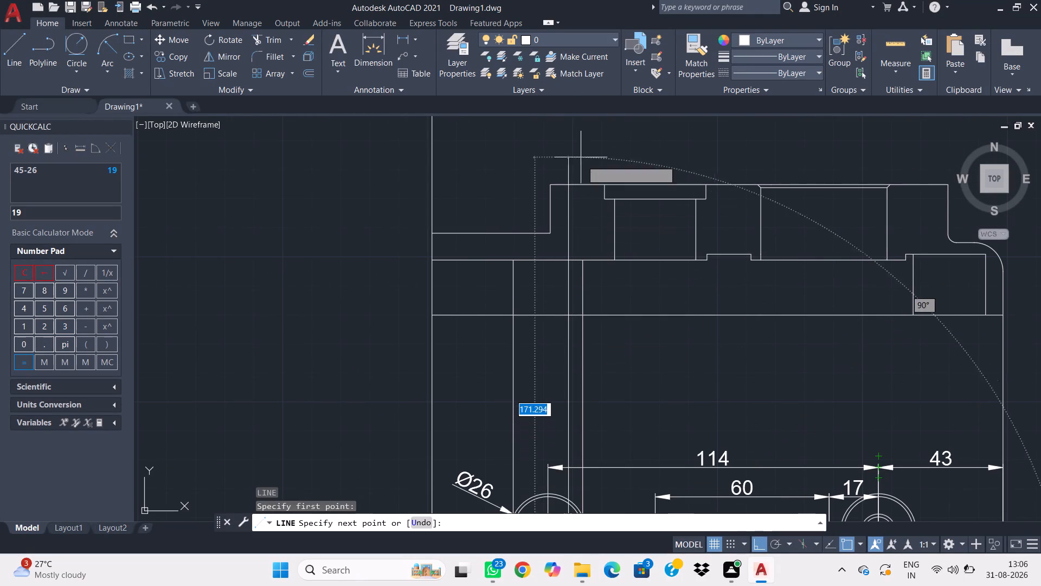
click(575, 154)
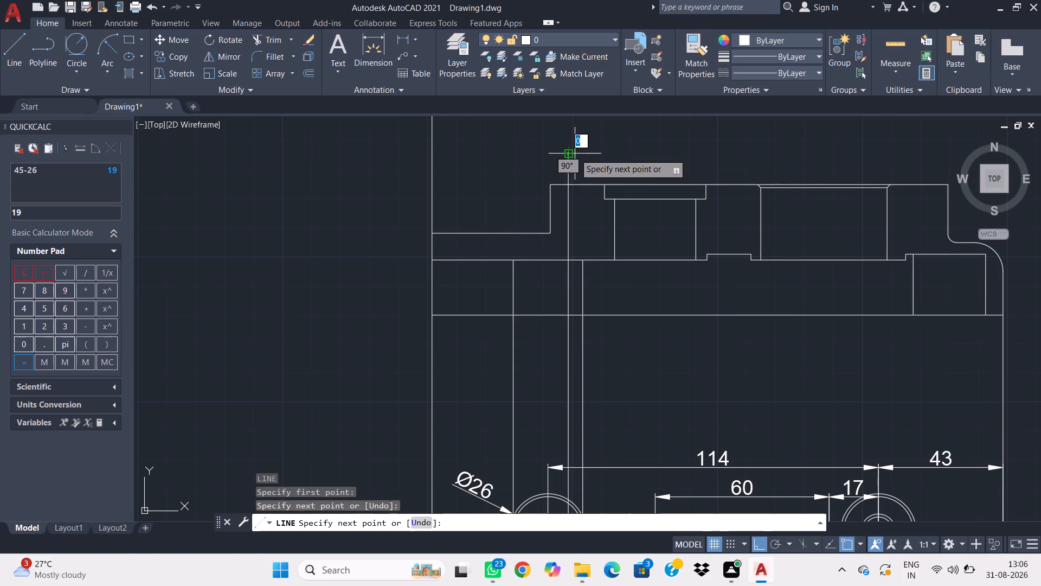
key(Escape)
Stretch both ends of the left step's vertical edge, with the adjoining upper edge, onto the new vertical construction line.
click(562, 211)
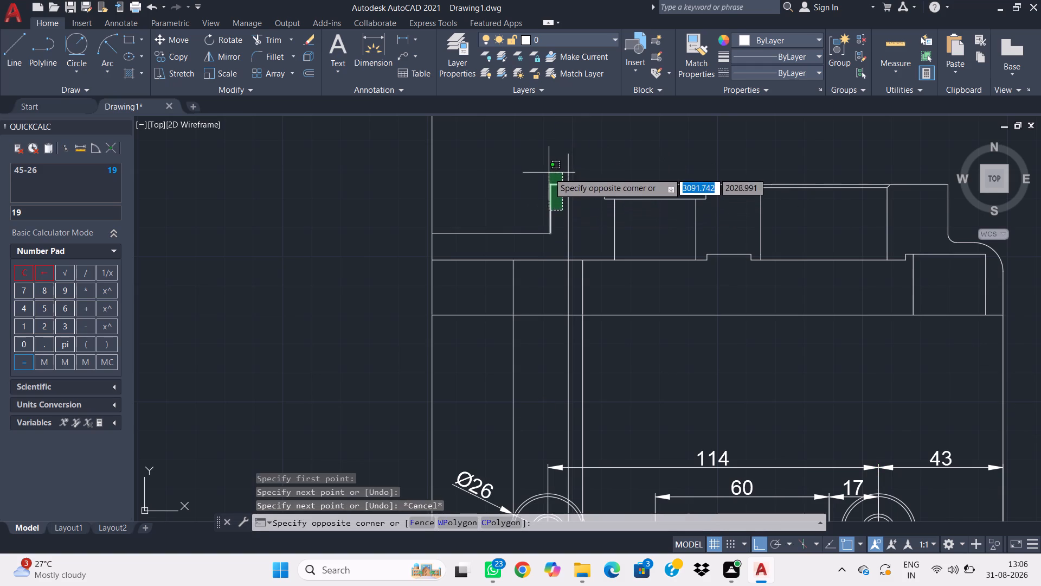
click(548, 171)
click(551, 183)
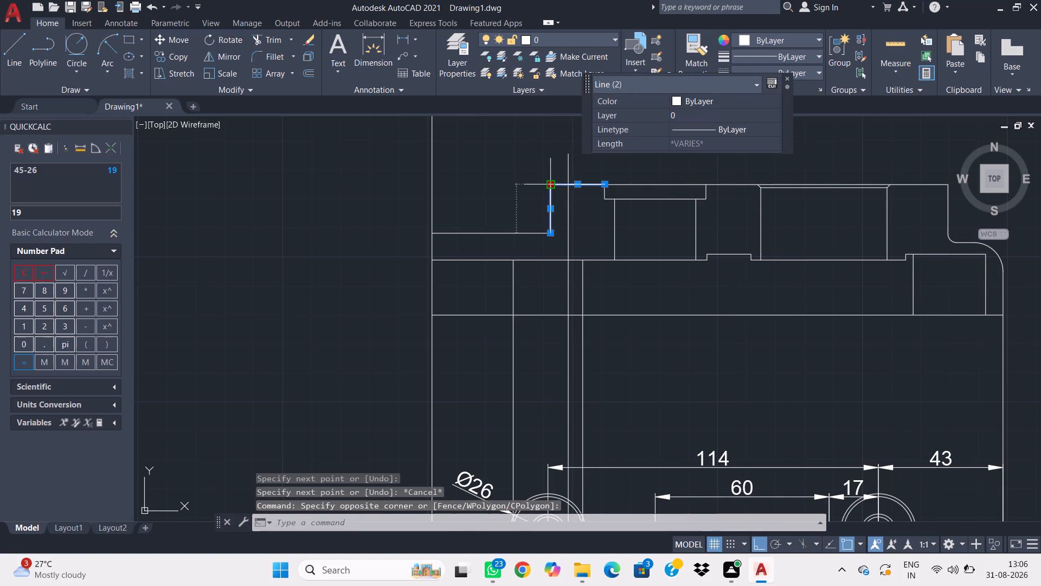
click(566, 187)
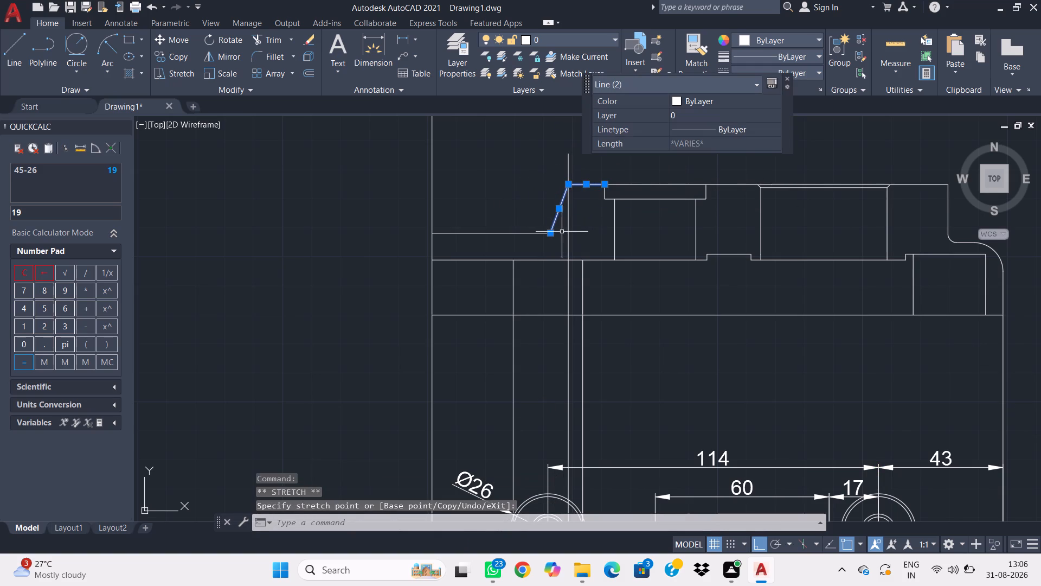
click(553, 232)
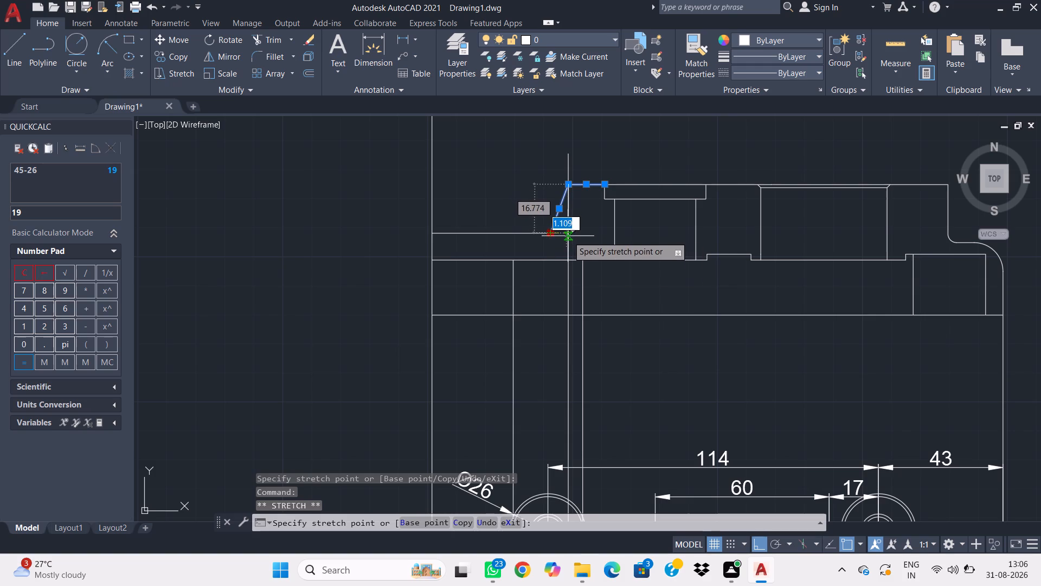
click(568, 234)
key(Escape)
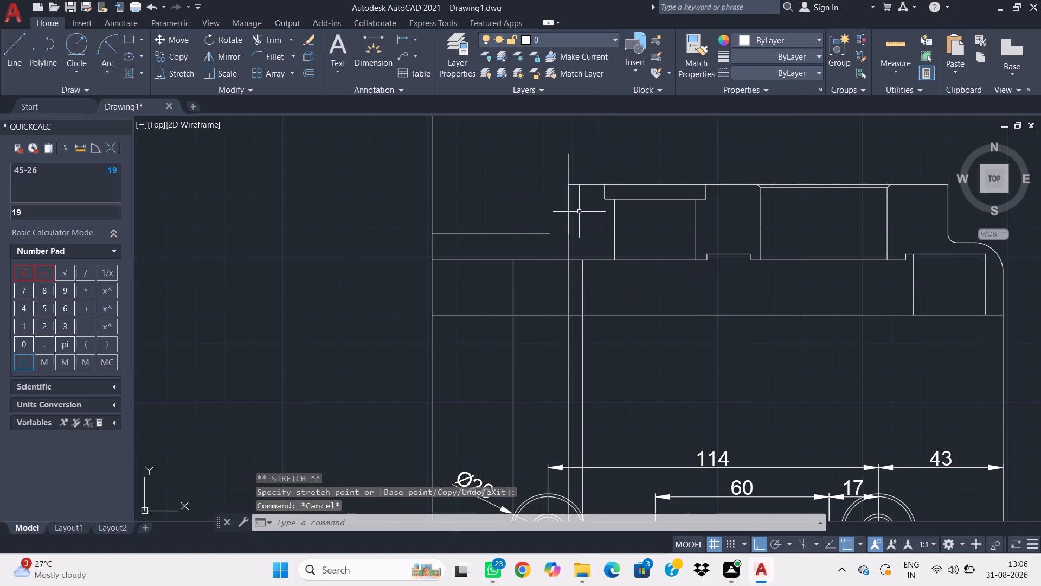
Delete the vertical construction line projected from the Ø60 circle.
scroll(571, 237, up, 1)
click(571, 246)
click(544, 245)
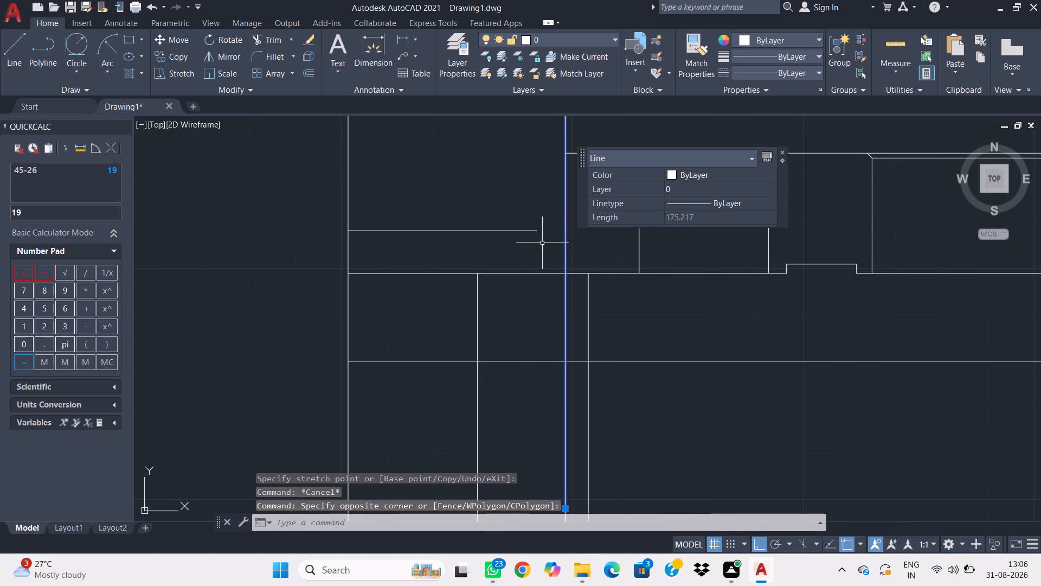
key(Delete)
Stretch the left ledge's right end to the lower end of the relocated step edge.
click(548, 245)
click(516, 207)
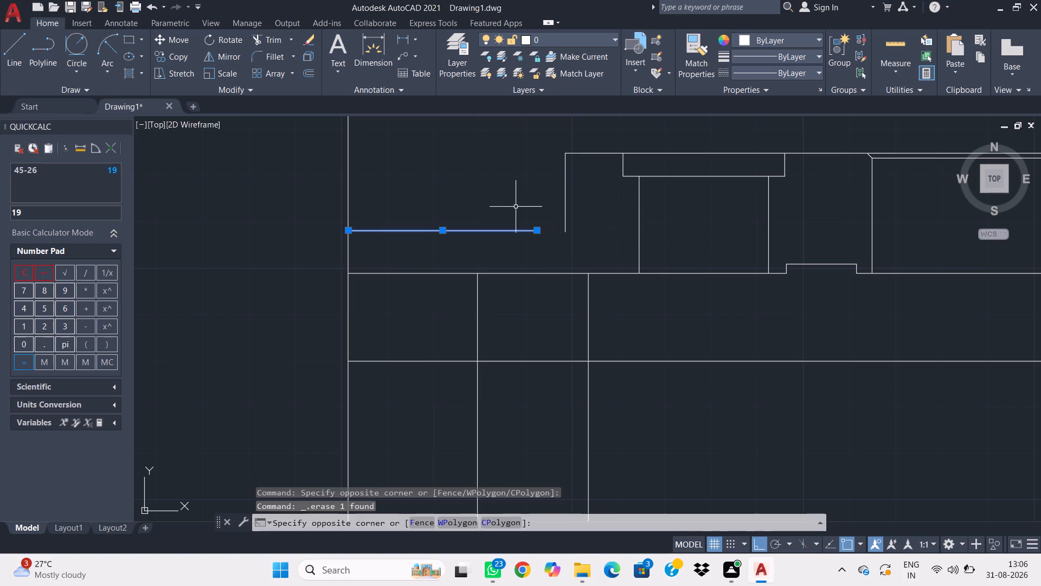
click(538, 231)
click(561, 235)
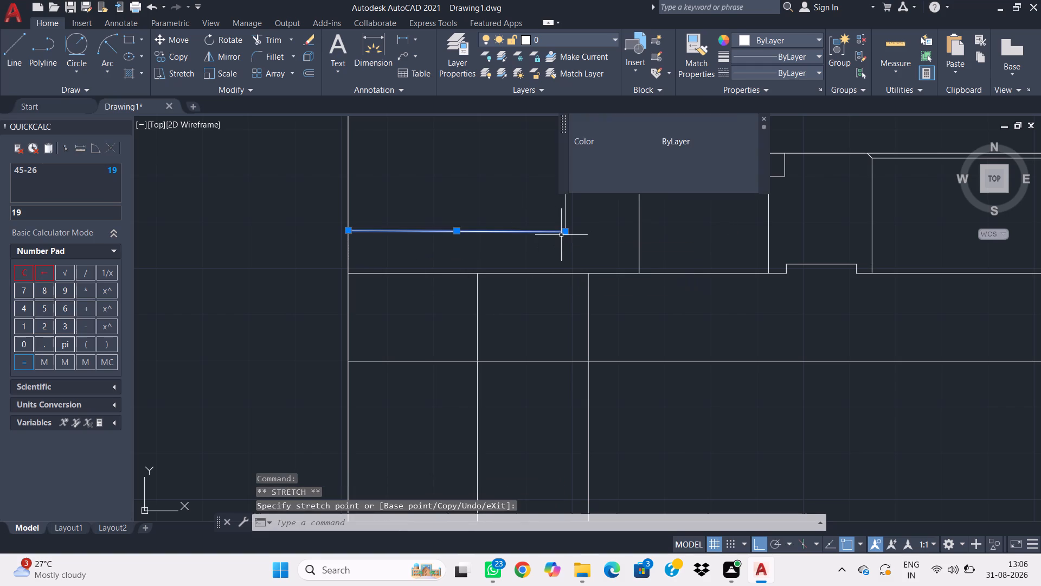
key(Escape)
Draw a vertical construction line about 127 long upward from the upper-left boss's outer-circle left quadrant, past the profile's left ledge.
scroll(558, 208, down, 1)
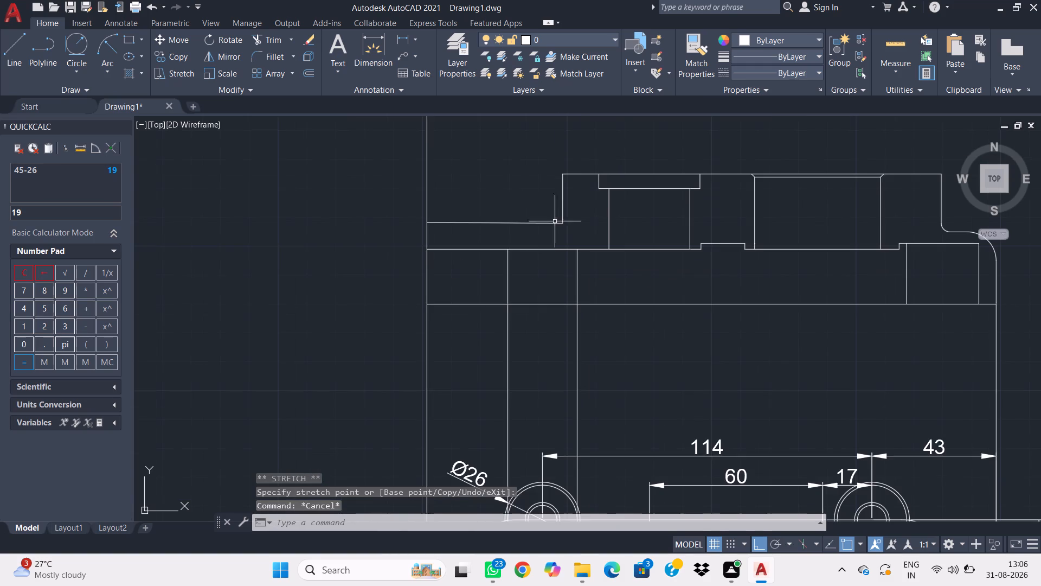
middle_drag(555, 303, 587, 200)
text(l)
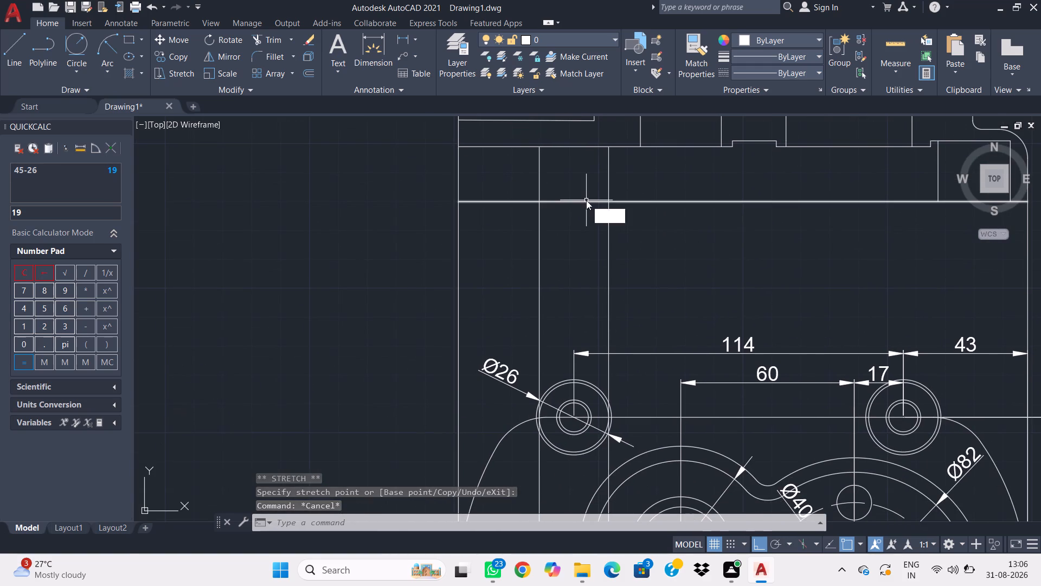
key(space)
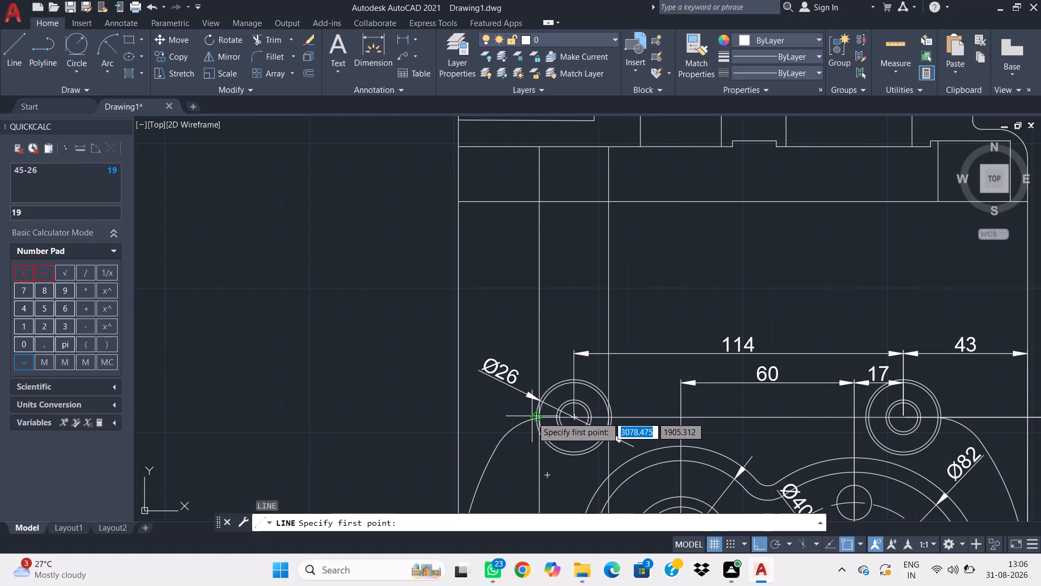
drag(534, 417, 534, 410)
middle_drag(528, 209, 535, 311)
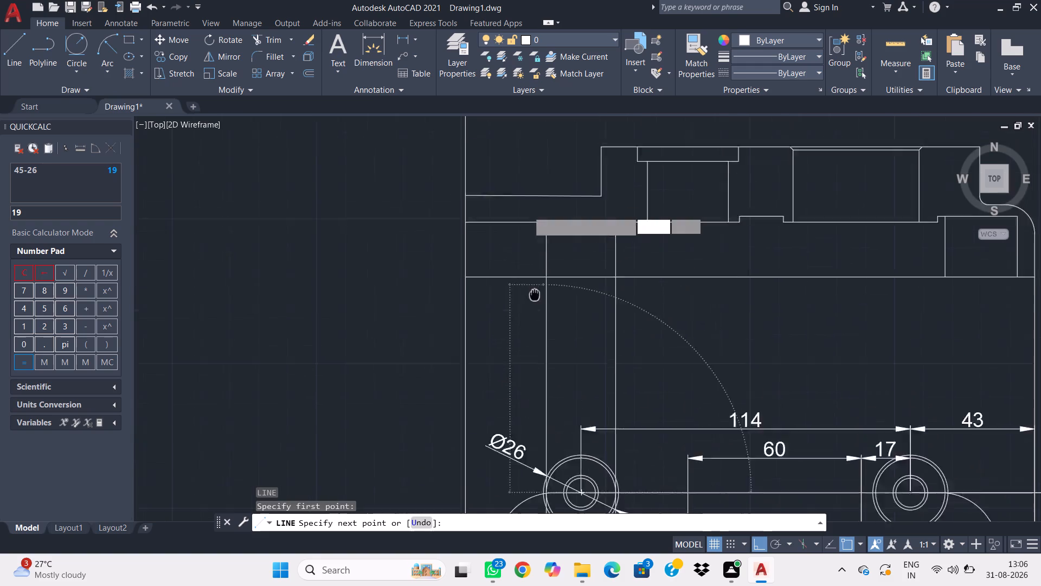
middle_drag(535, 311, 534, 406)
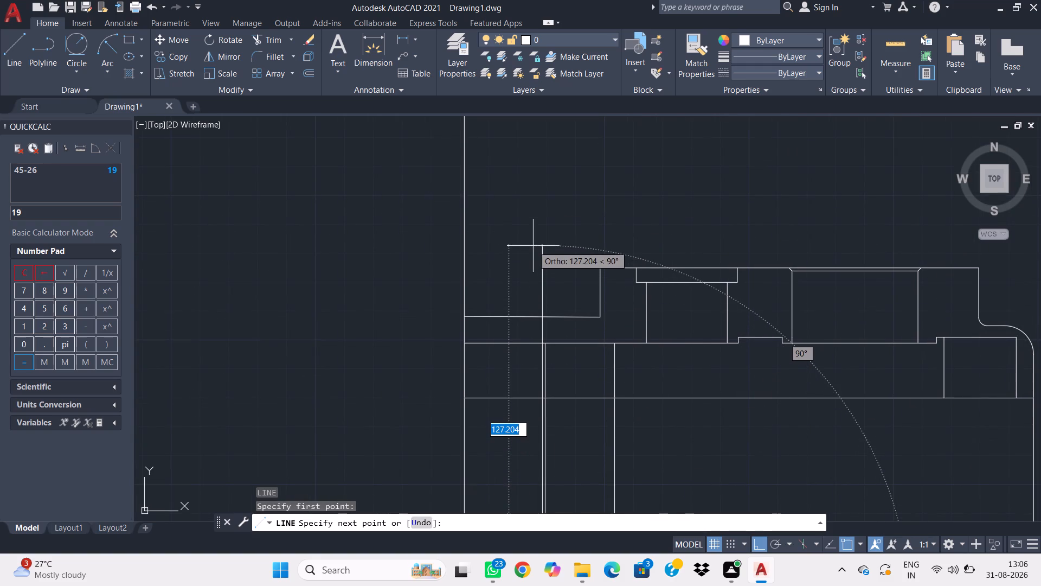
click(533, 245)
key(Escape)
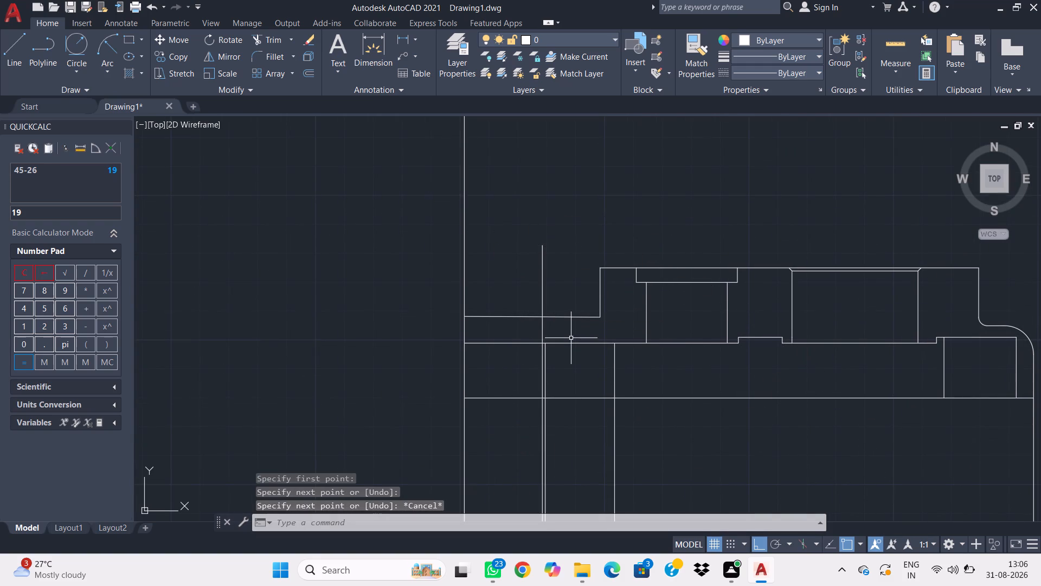
Draw a raised step on the left ledge: 5 up from the construction line's intersection, continuing right to the step's vertical edge.
text(l)
key(space)
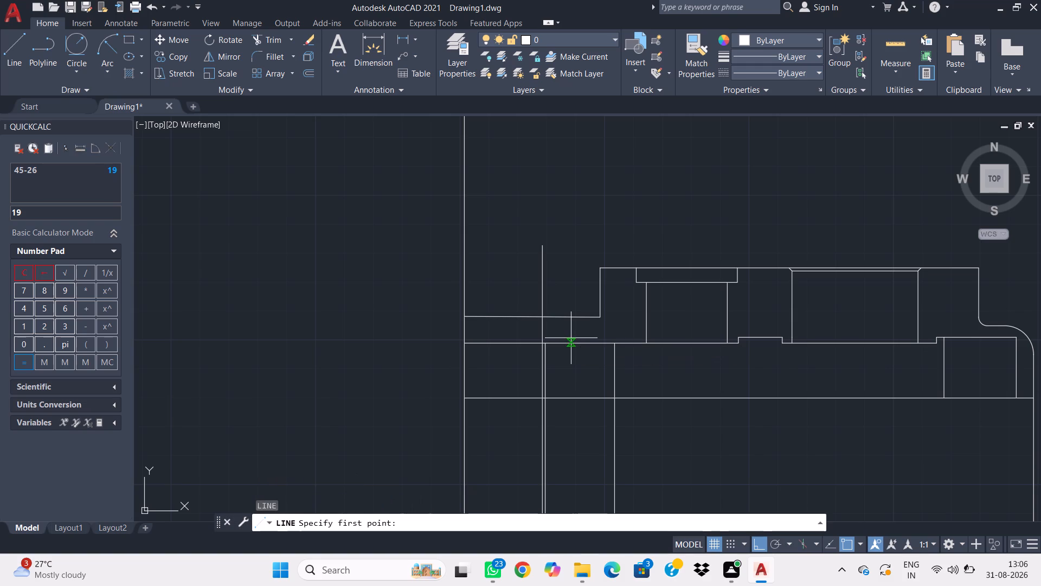
click(546, 319)
key(5)
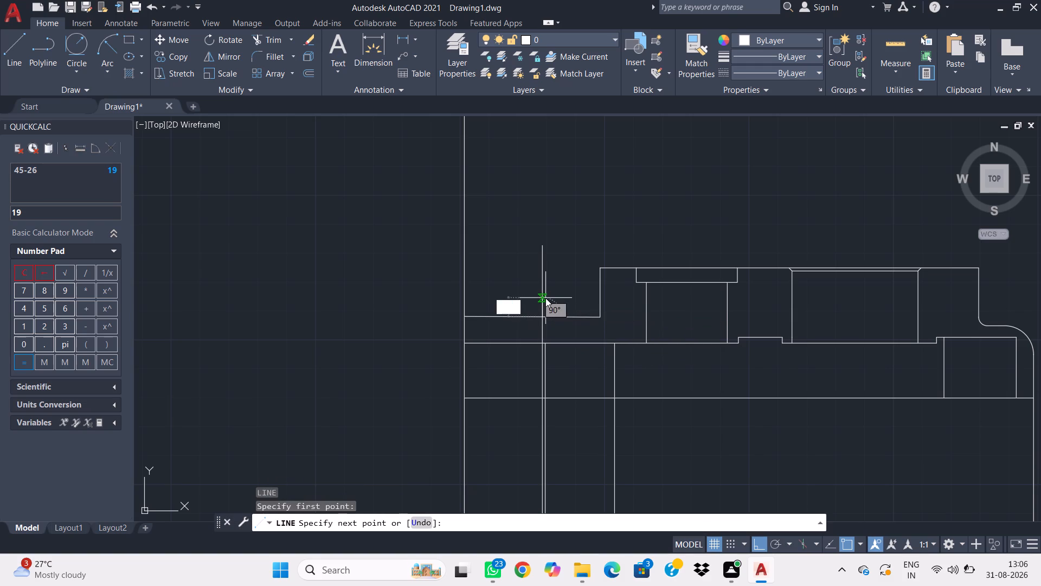
key(Return)
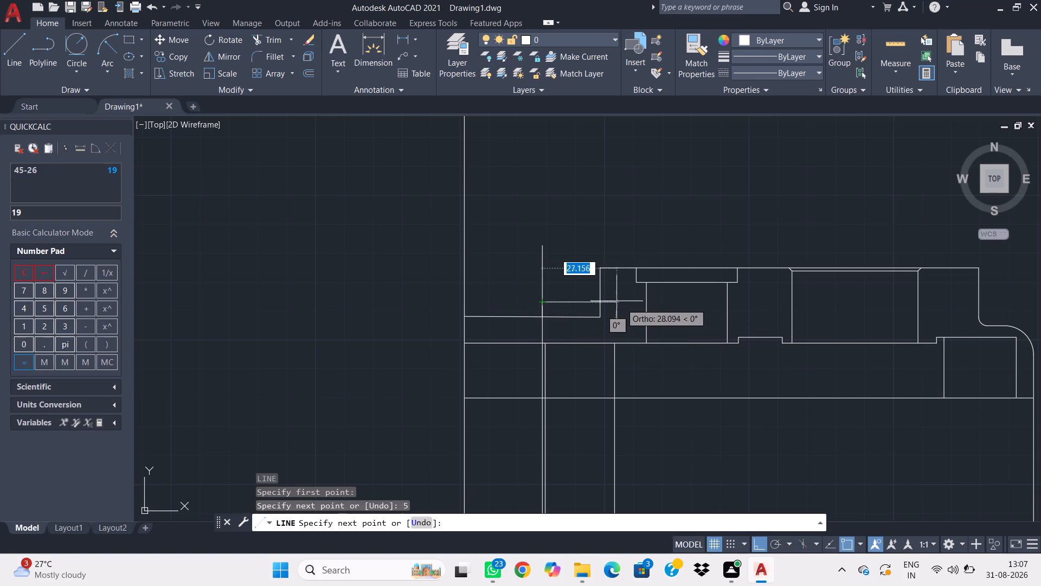
click(599, 303)
key(Escape)
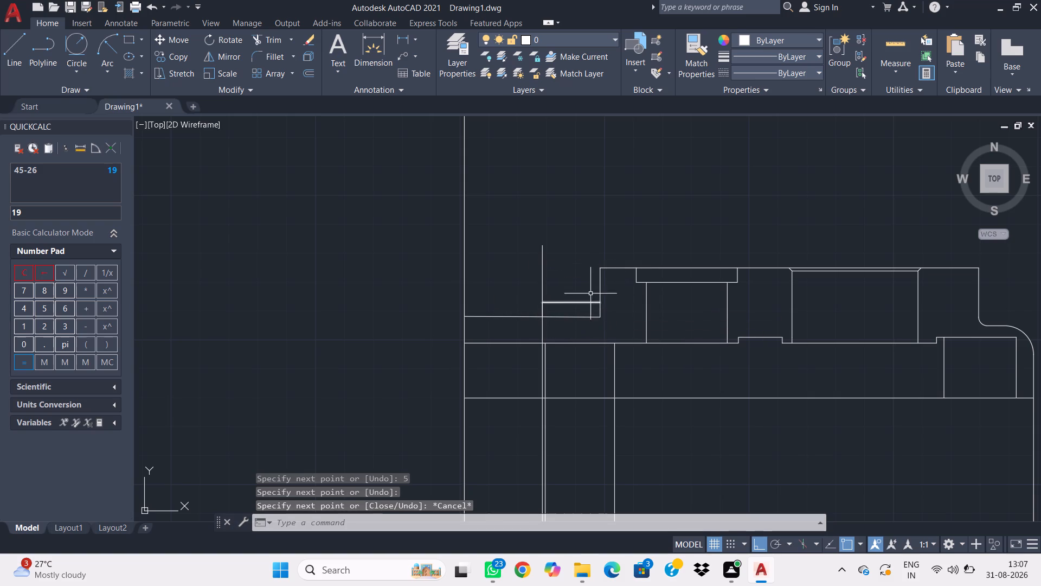
Delete the vertical construction line projected from the upper-left boss.
drag(579, 275, 552, 259)
click(489, 228)
key(Delete)
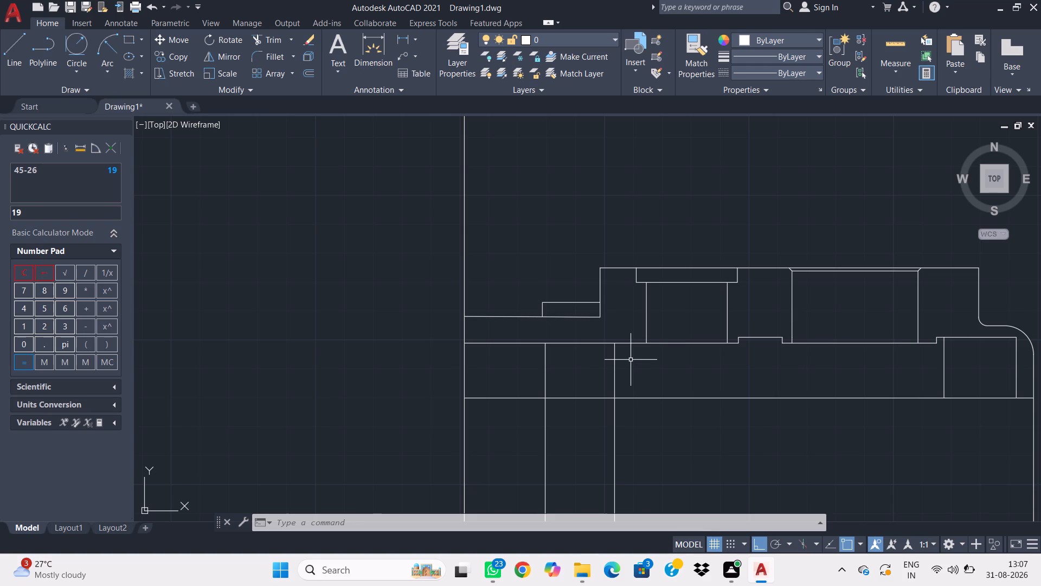
Draw the left wall line from the profile's lower-left corner: 6 right, continuing 19 up to the inner horizontal line.
key(l)
key(Return)
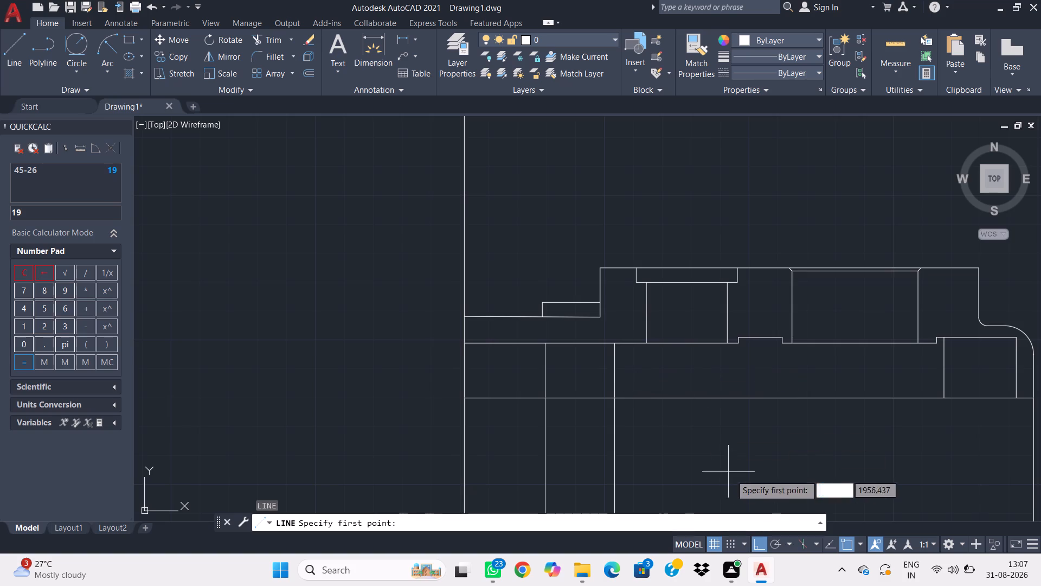
middle_drag(734, 465, 745, 366)
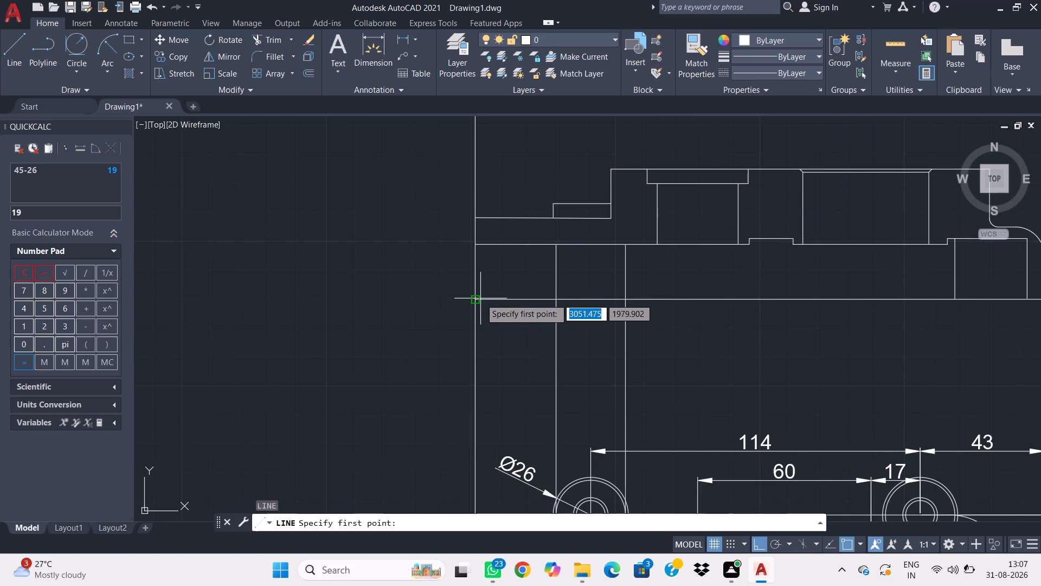
click(475, 297)
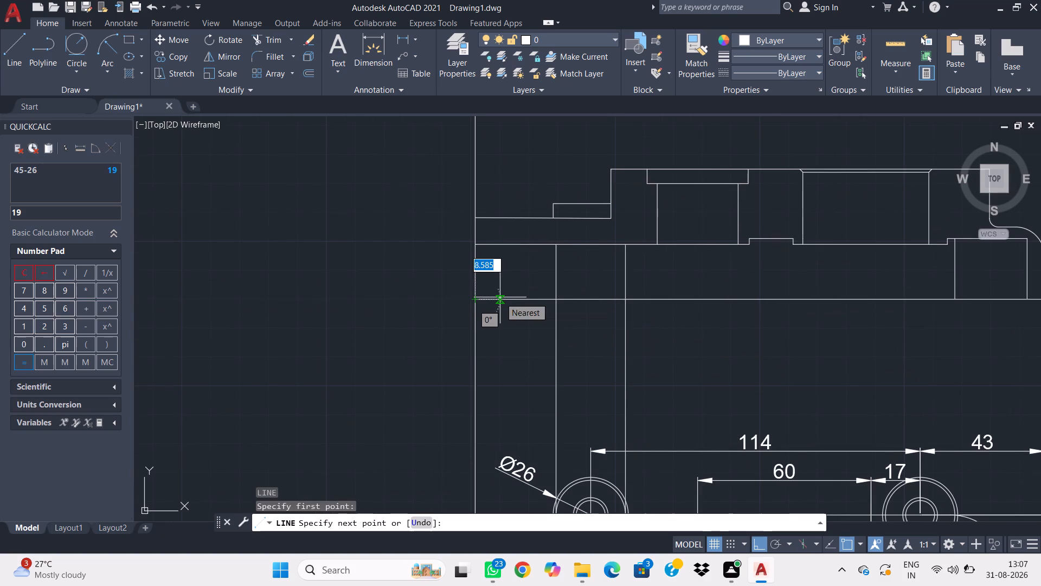
key(6)
key(Return)
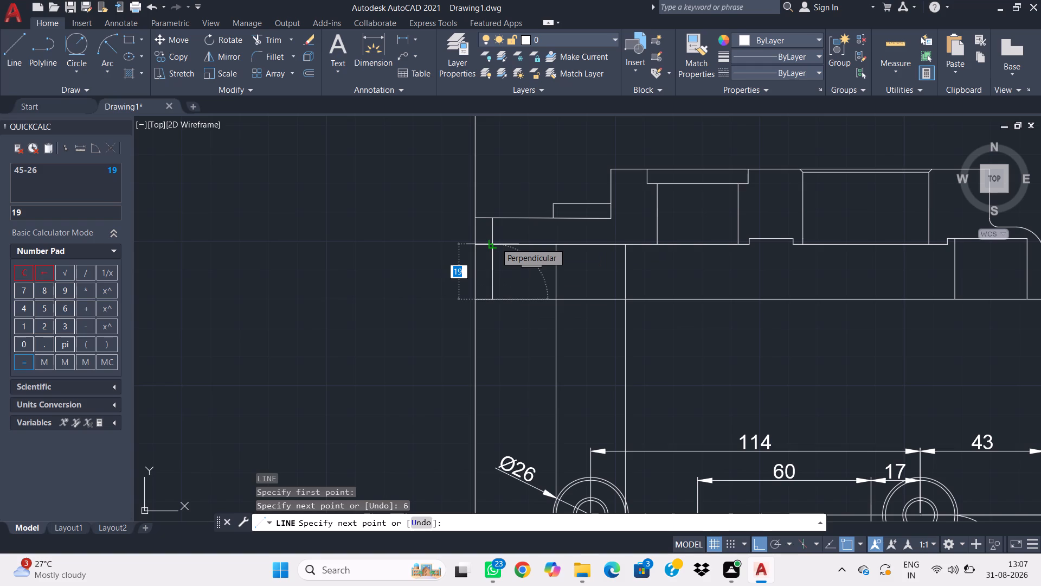
click(496, 243)
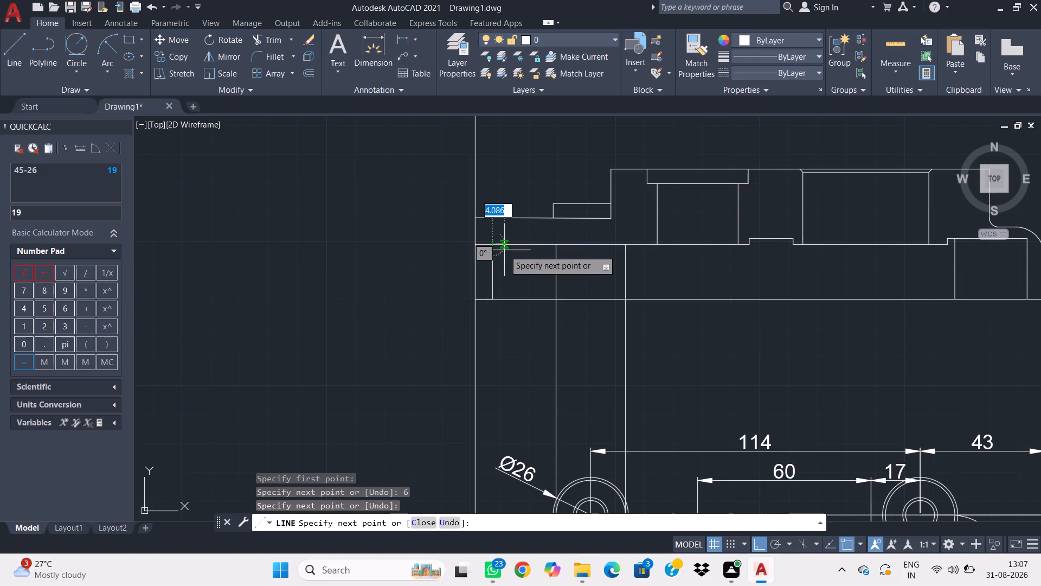
key(Escape)
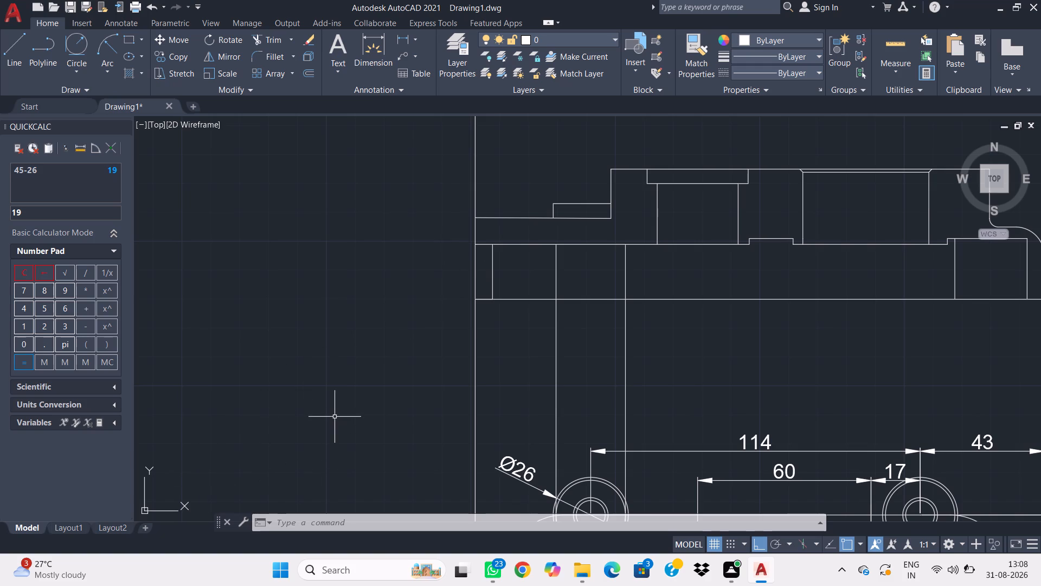
Draw a horizontal construction line about 217 long from the right recess's upper-left corner leftward past the housing's left edge.
key(l)
key(space)
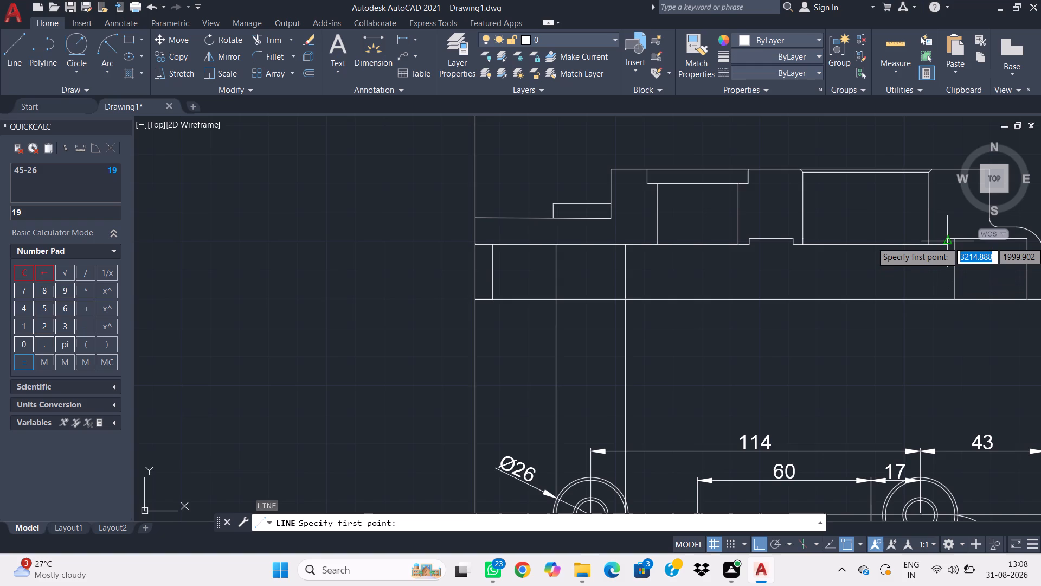
click(944, 235)
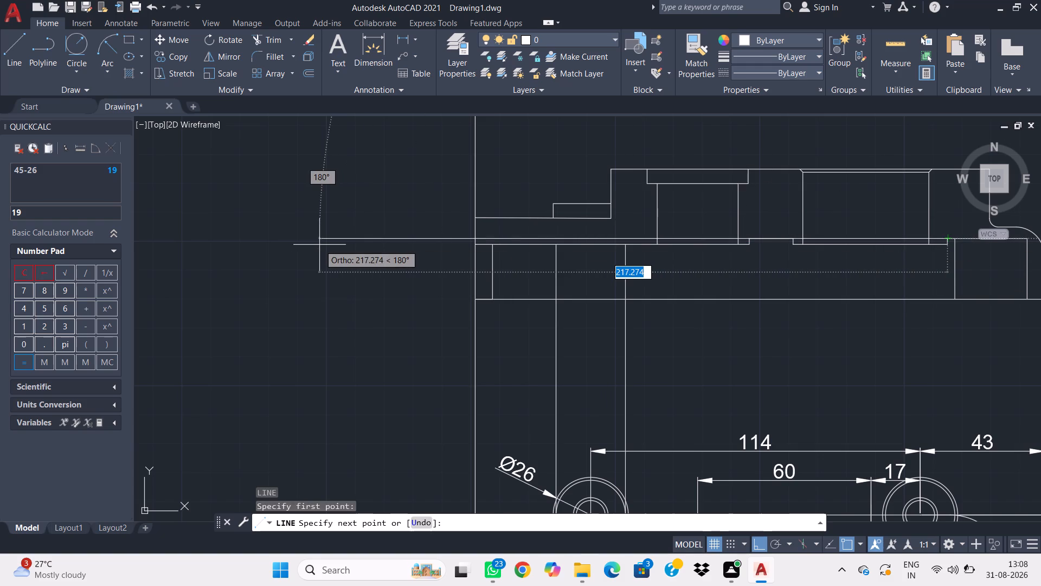
click(319, 245)
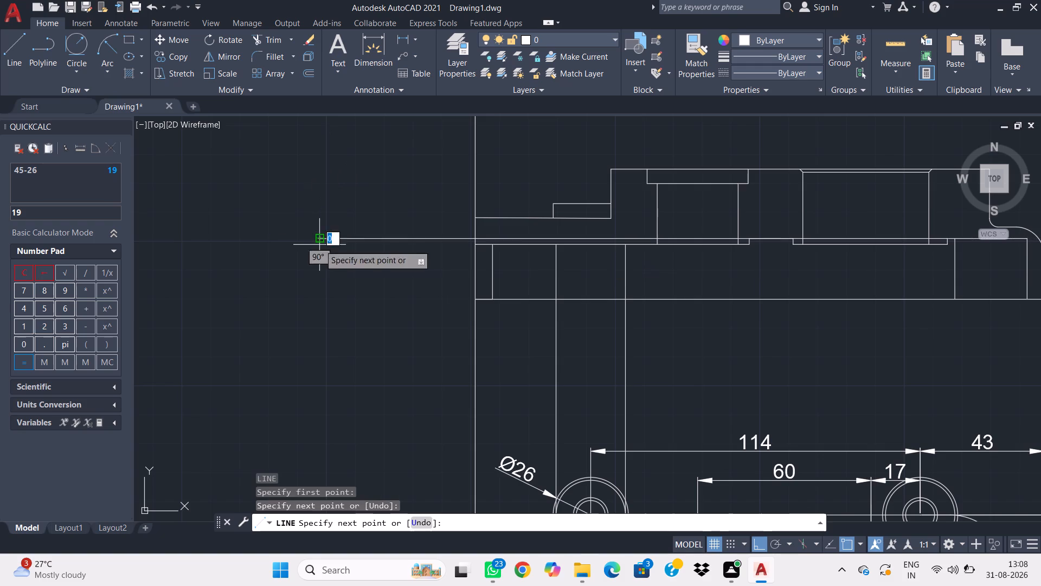
key(Escape)
Stretch the top ends of the two vertical rays from the upper-left boss up 2 to the horizontal construction line.
click(628, 283)
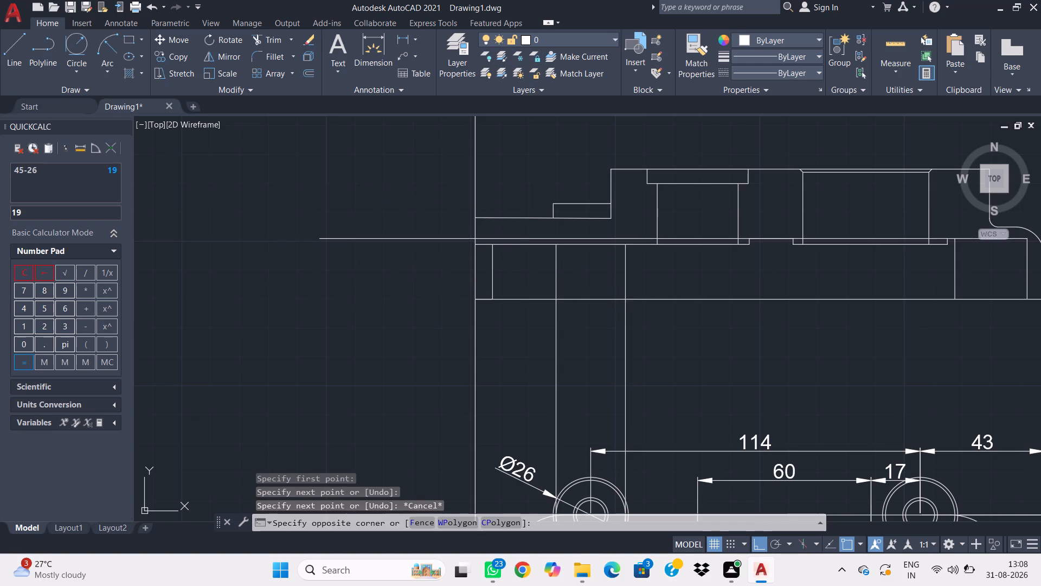
drag(633, 279, 491, 279)
click(650, 275)
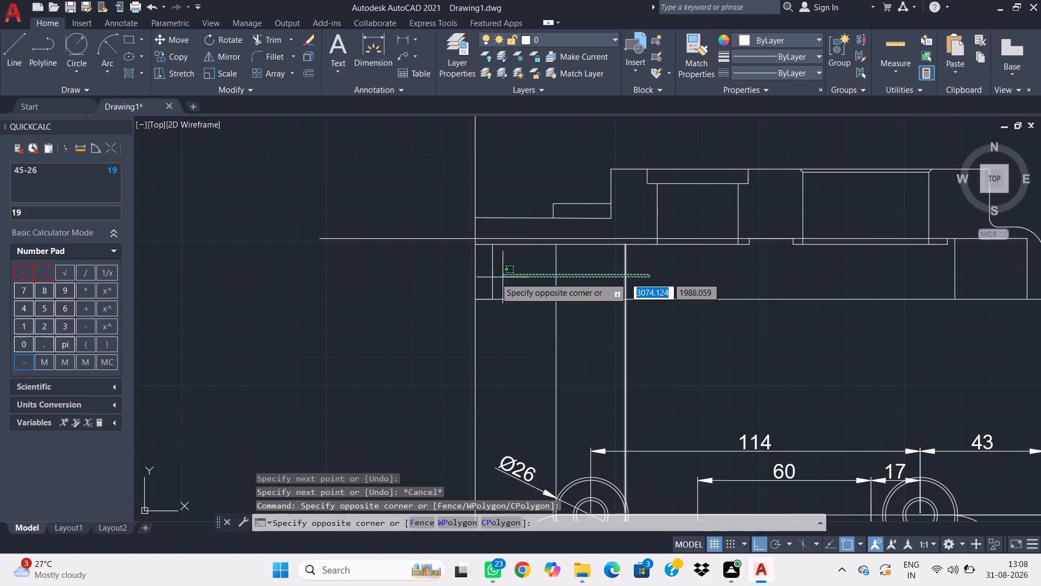
click(520, 279)
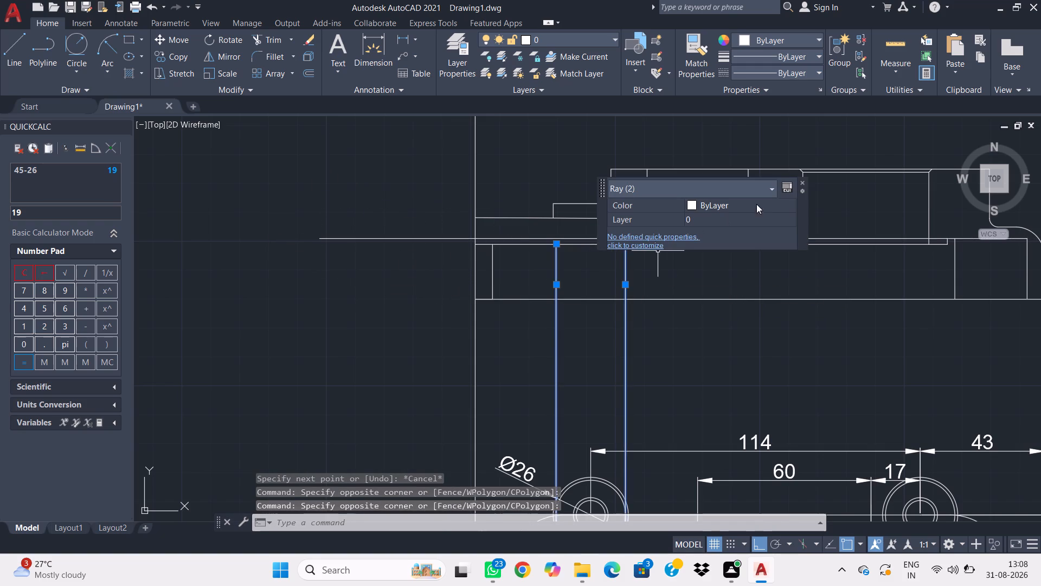
click(802, 183)
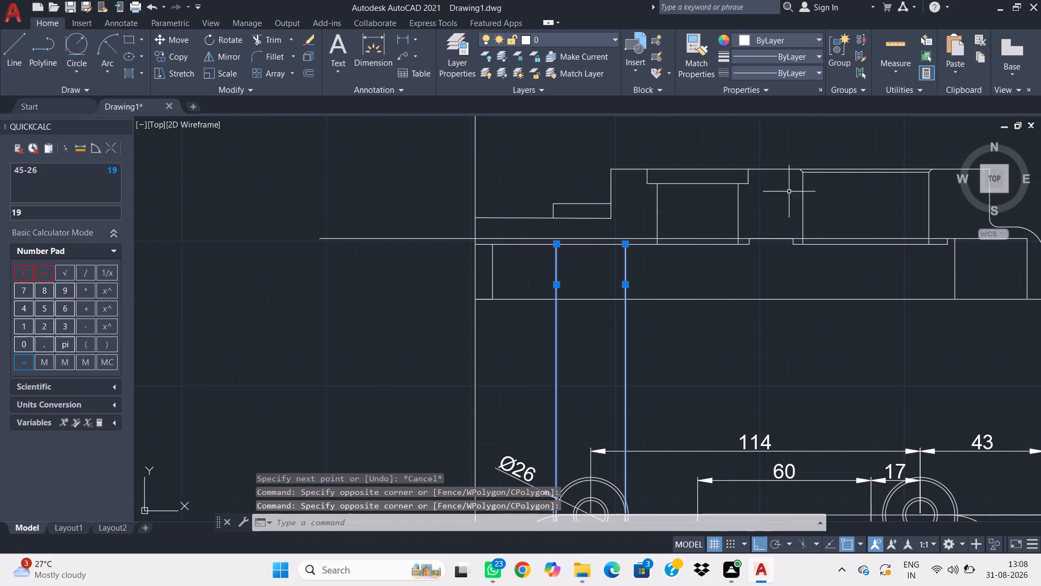
scroll(603, 284, up, 2)
click(658, 184)
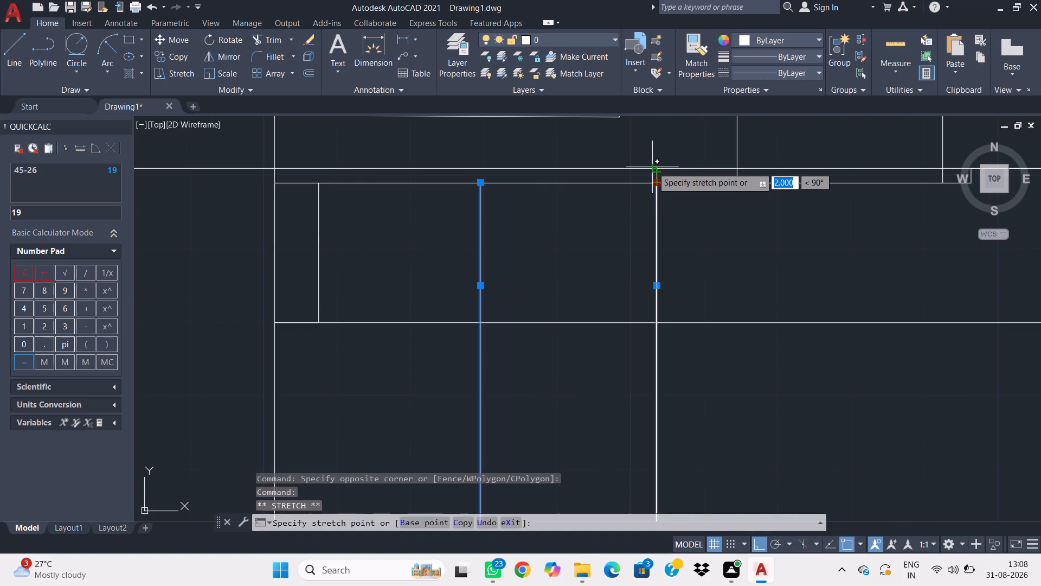
click(657, 167)
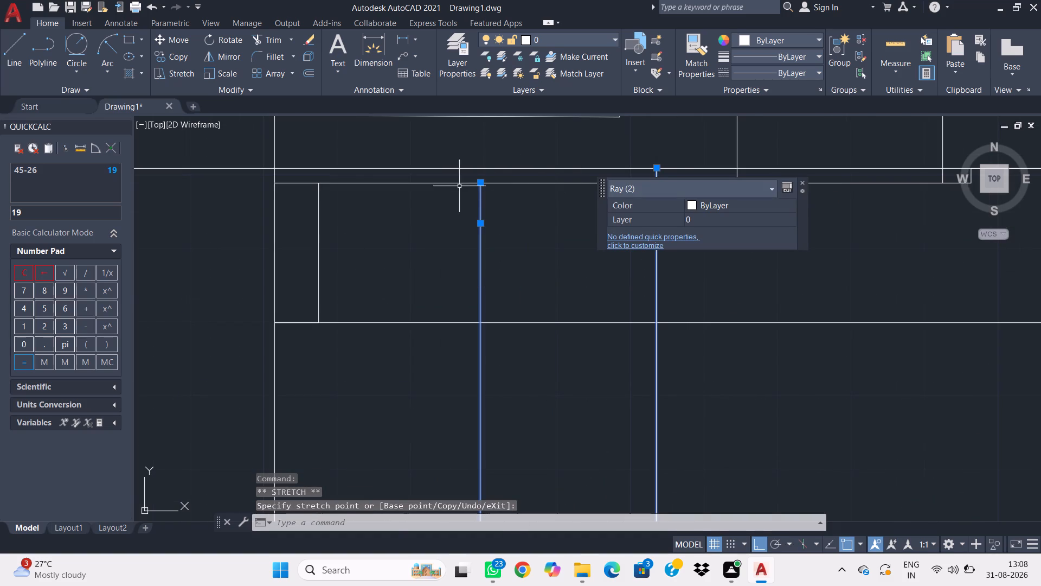
click(481, 183)
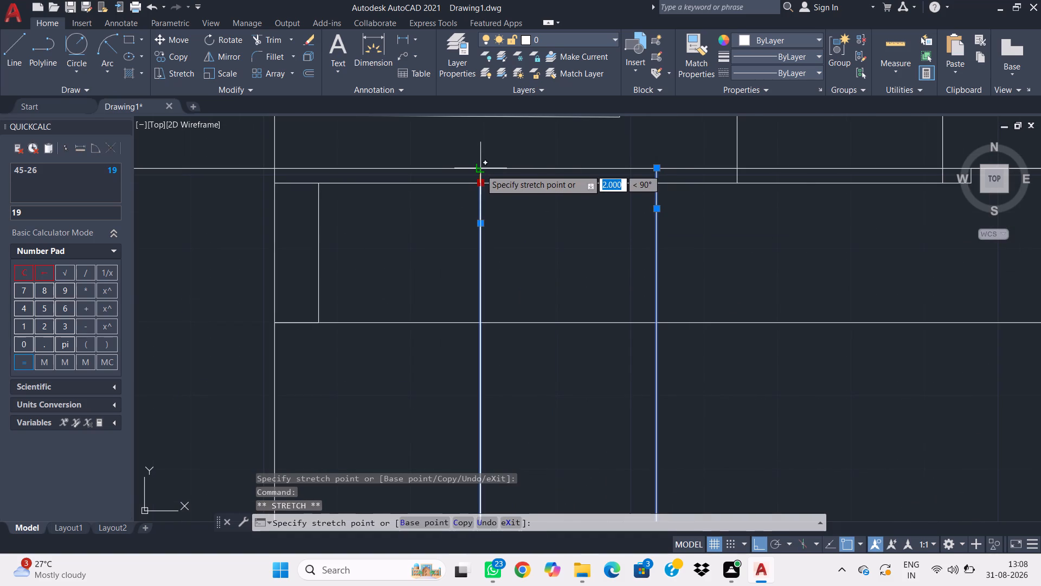
click(480, 169)
key(Escape)
Delete the long horizontal construction line that runs past the housing's left edge.
scroll(620, 259, down, 1)
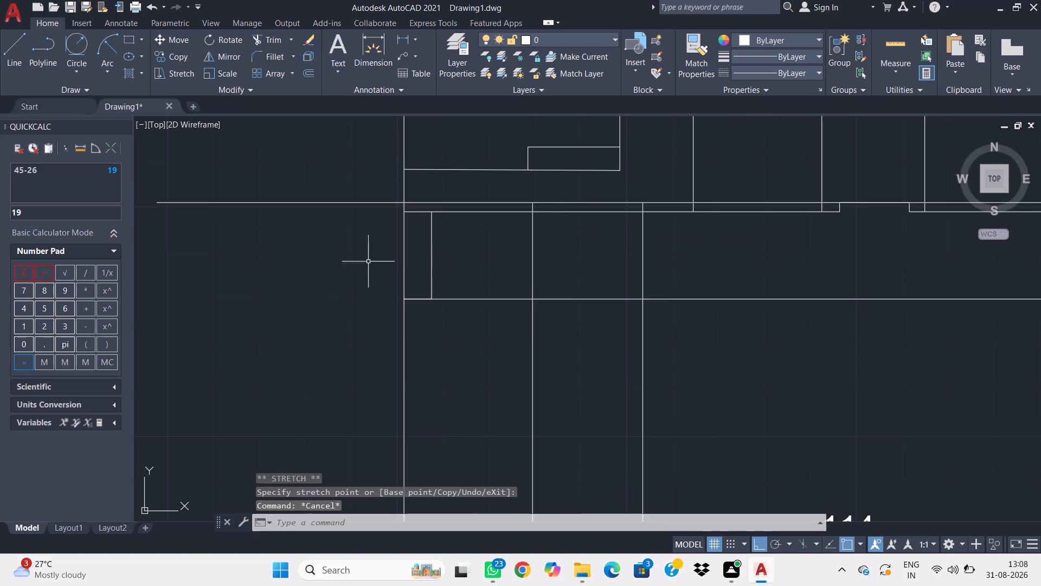
click(365, 253)
click(333, 181)
key(Delete)
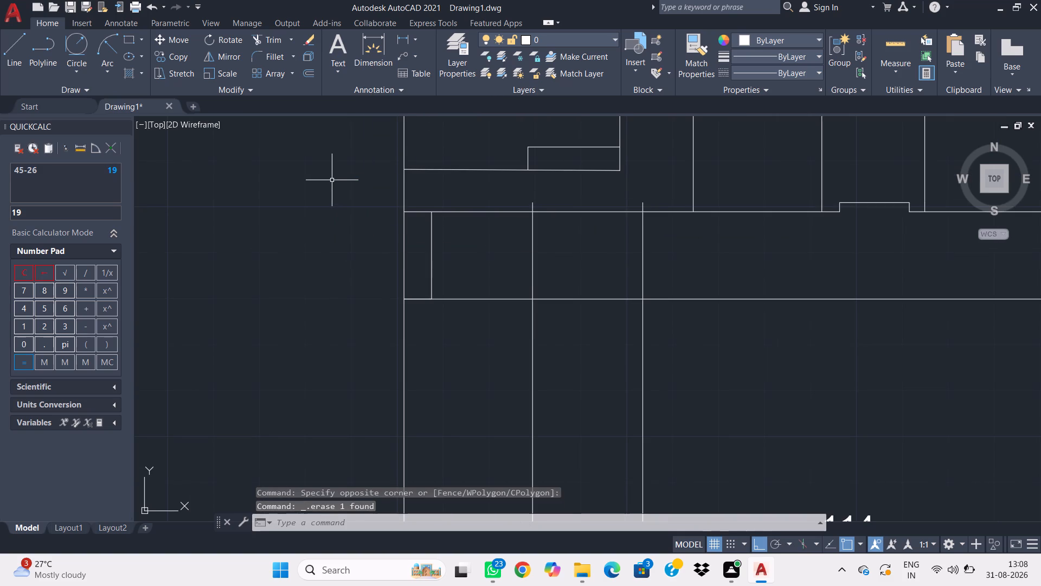
Draw a horizontal line about 24 long joining the top ends of the two vertical rays.
text(l)
key(space)
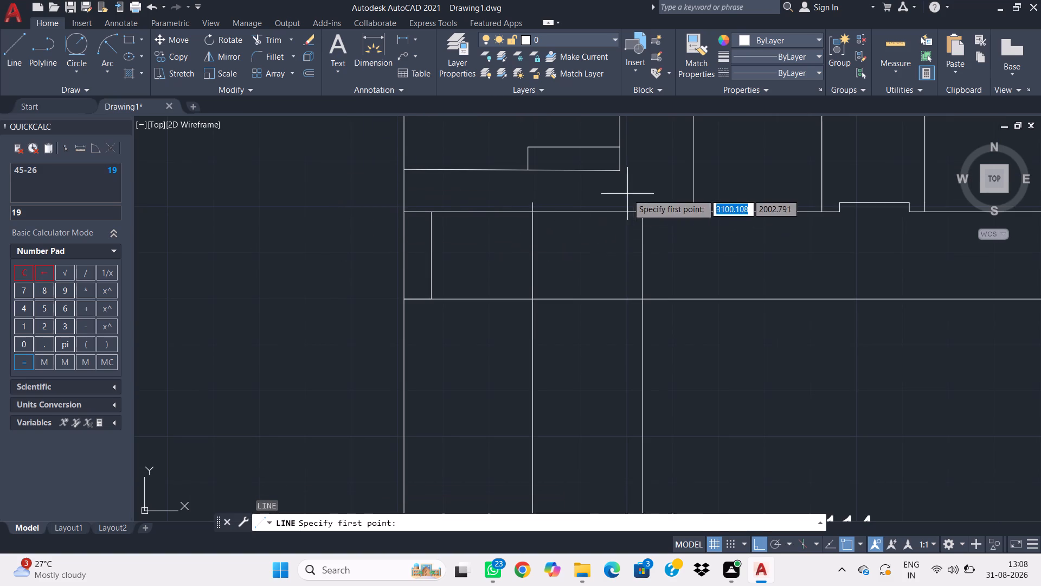
click(642, 201)
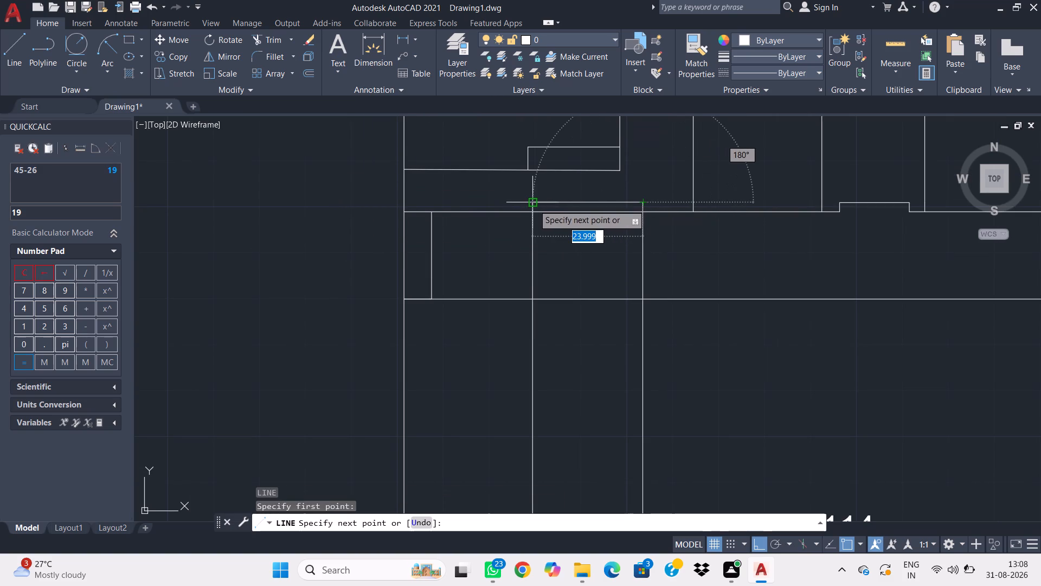
click(532, 204)
key(Escape)
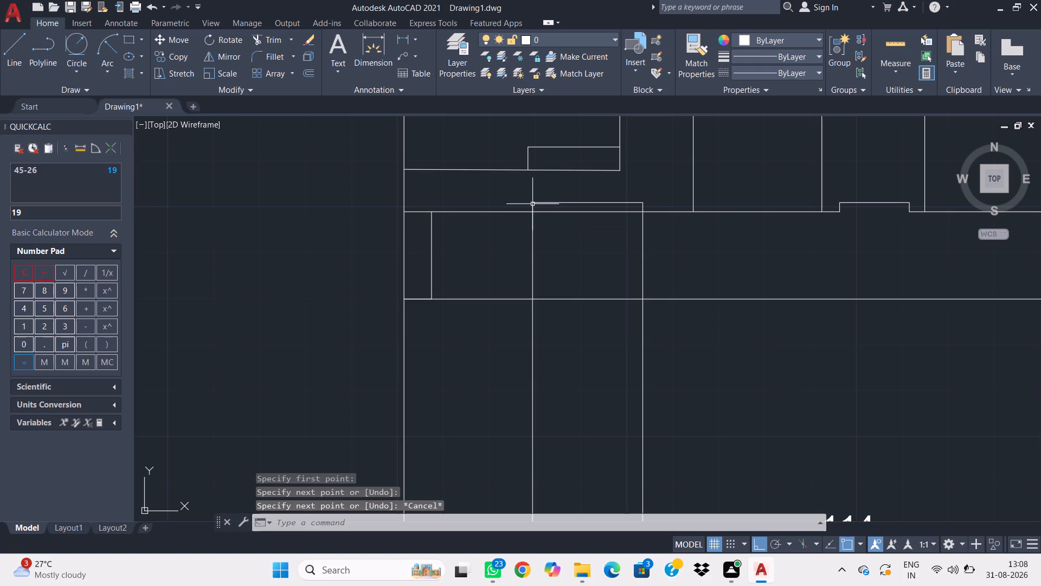
click(594, 233)
key(Escape)
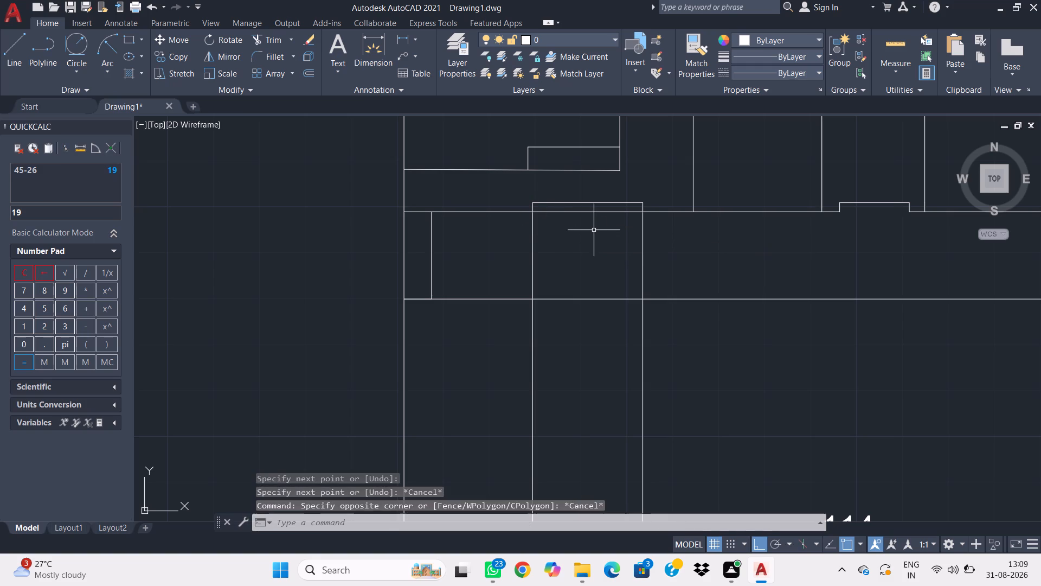
Trim away the inner horizontal line's segments between the housing's left edge and the left bore's left wall.
text(tr)
key(space)
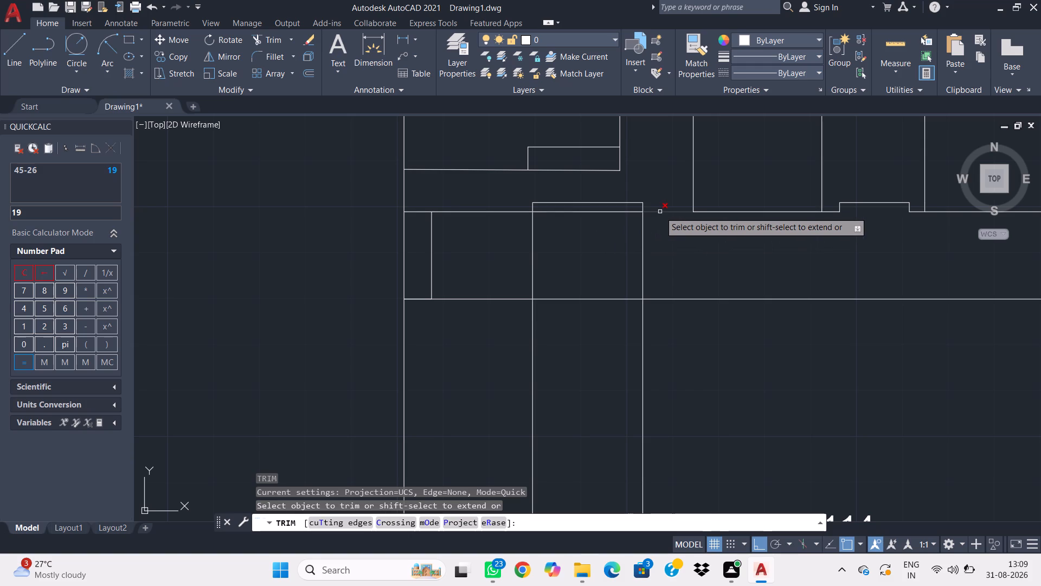
click(660, 212)
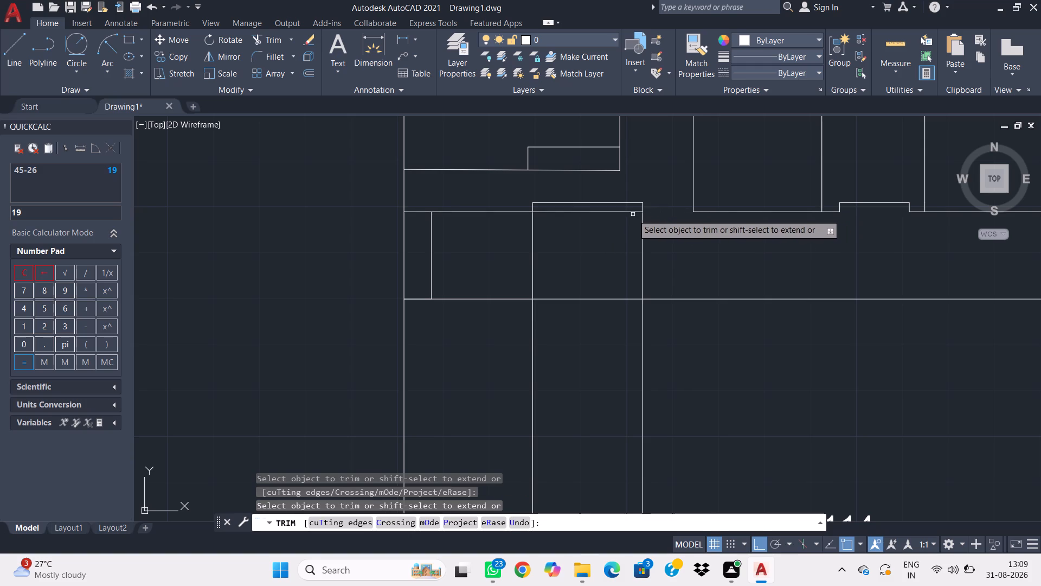
click(630, 213)
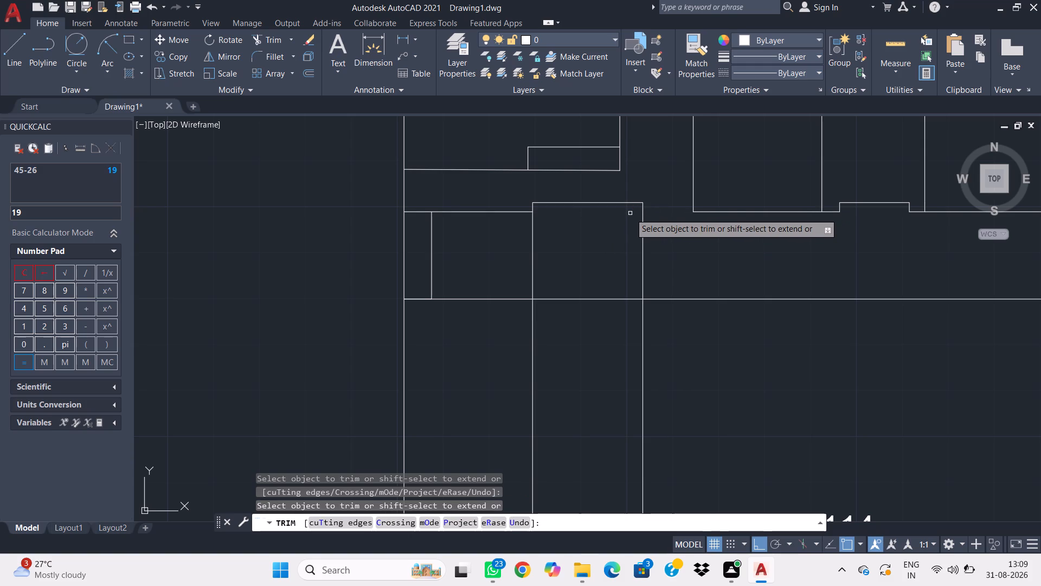
click(500, 212)
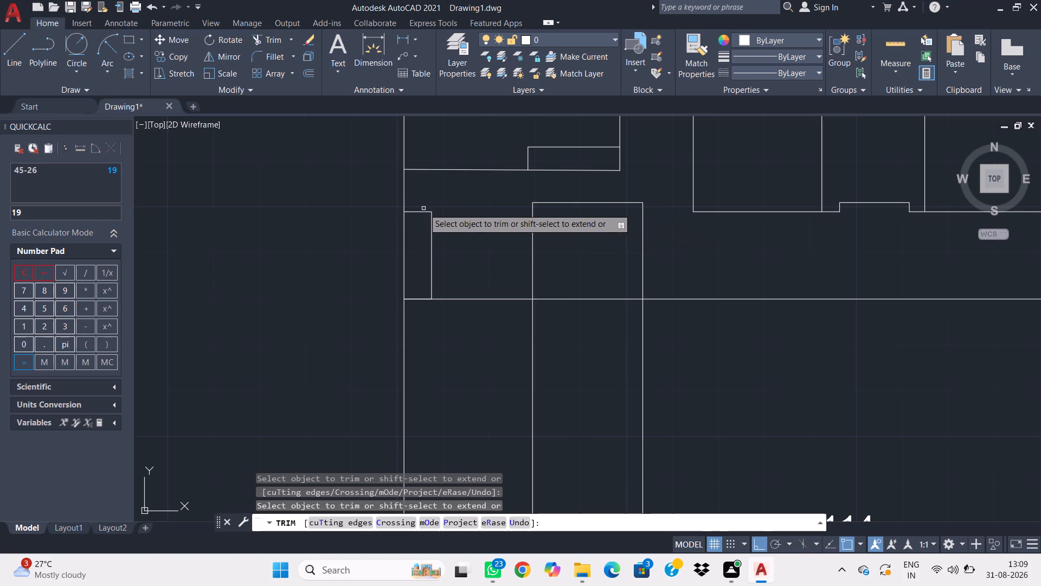
click(422, 212)
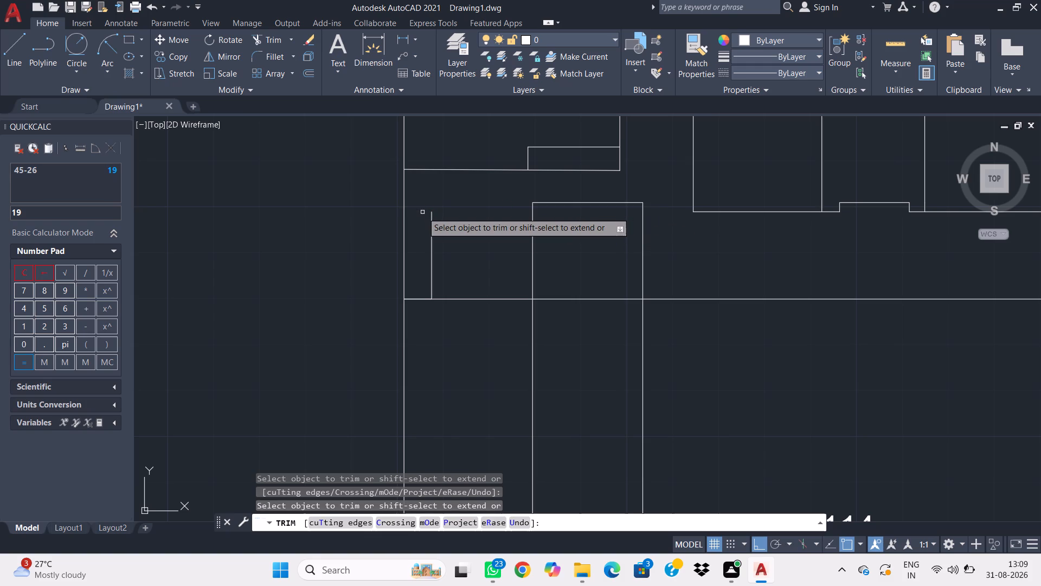
key(l)
key(space)
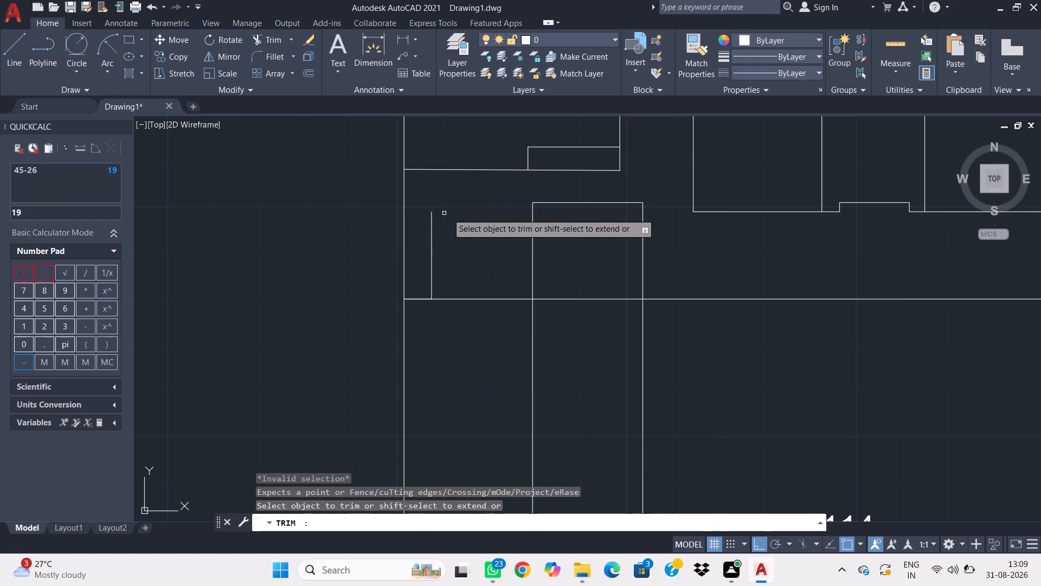
key(Escape)
Draw a line from the left ray's top end about 22 left, continuing down to the left wall line's top end.
text(l)
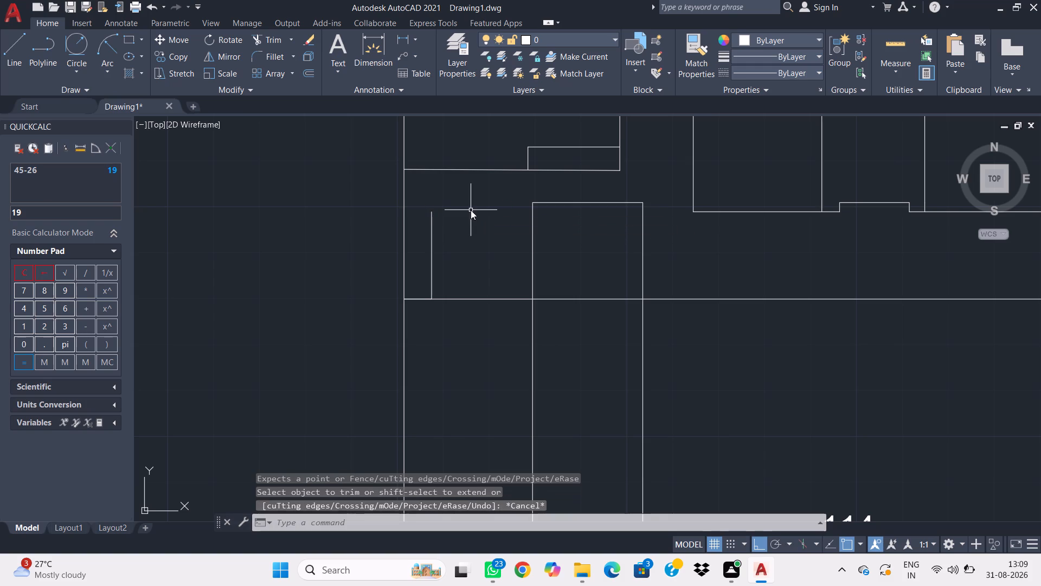
key(space)
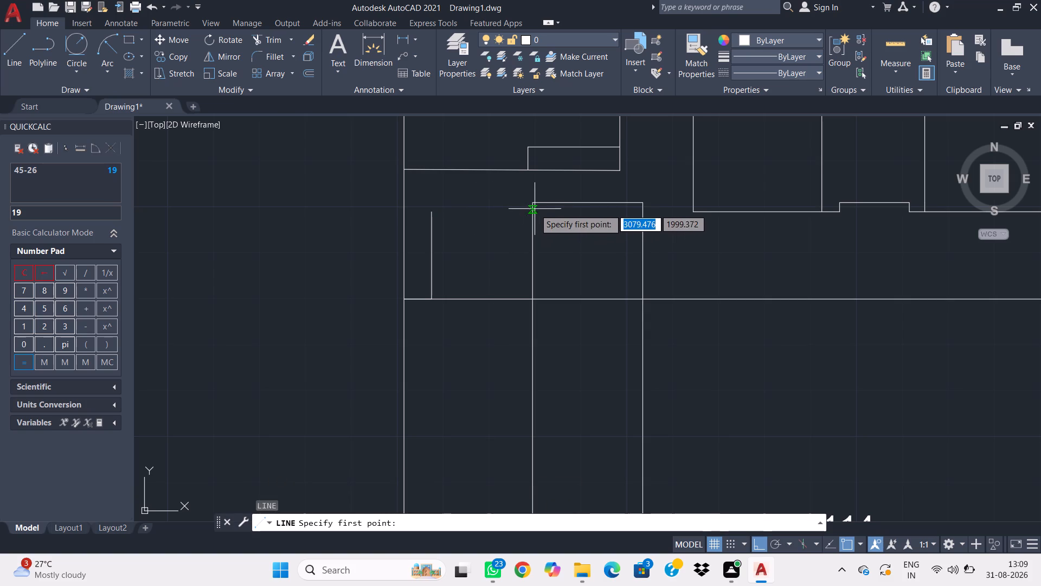
click(529, 205)
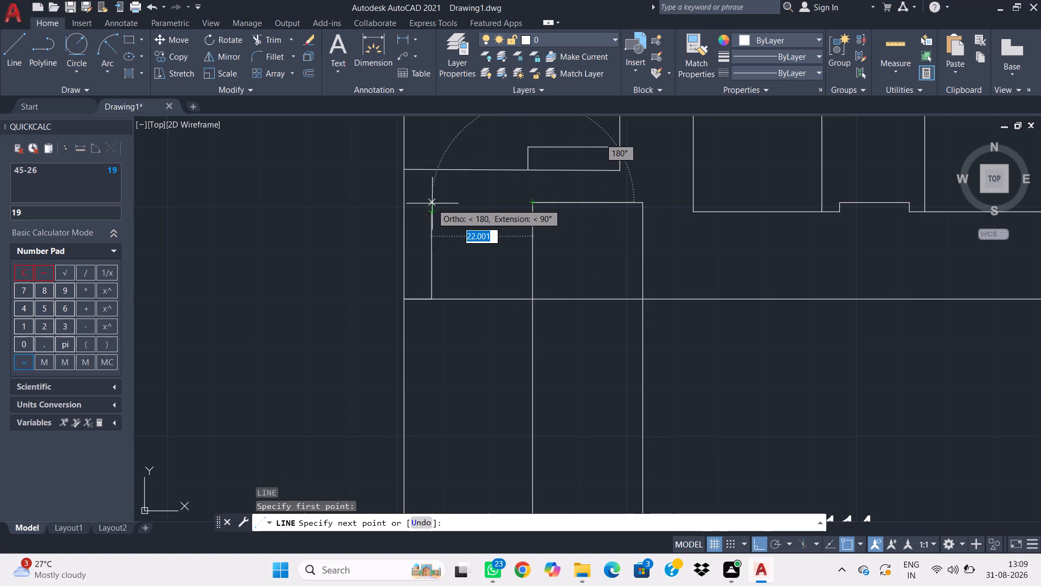
click(433, 203)
click(432, 214)
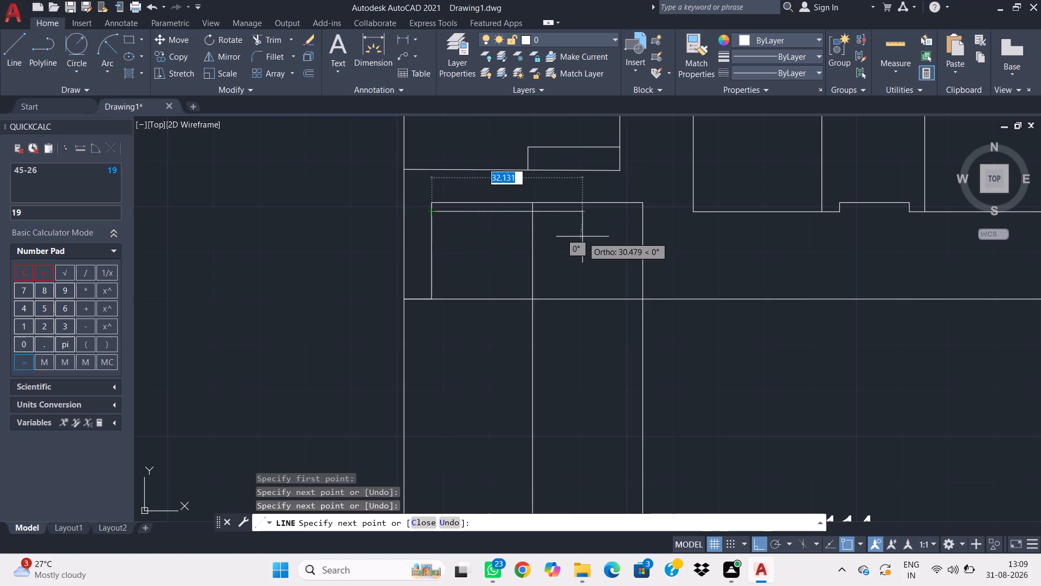
key(Escape)
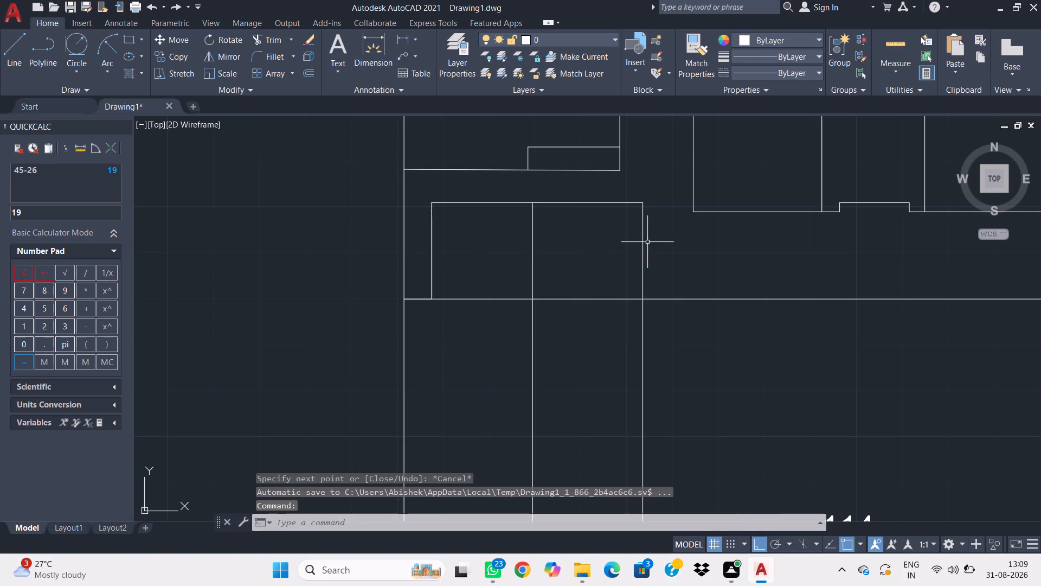
Draw the recess edge from the right ray's top end: 8 right, down to the recess level, and across to the left bore's lower-left corner.
middle_drag(647, 242, 512, 256)
text(l)
key(space)
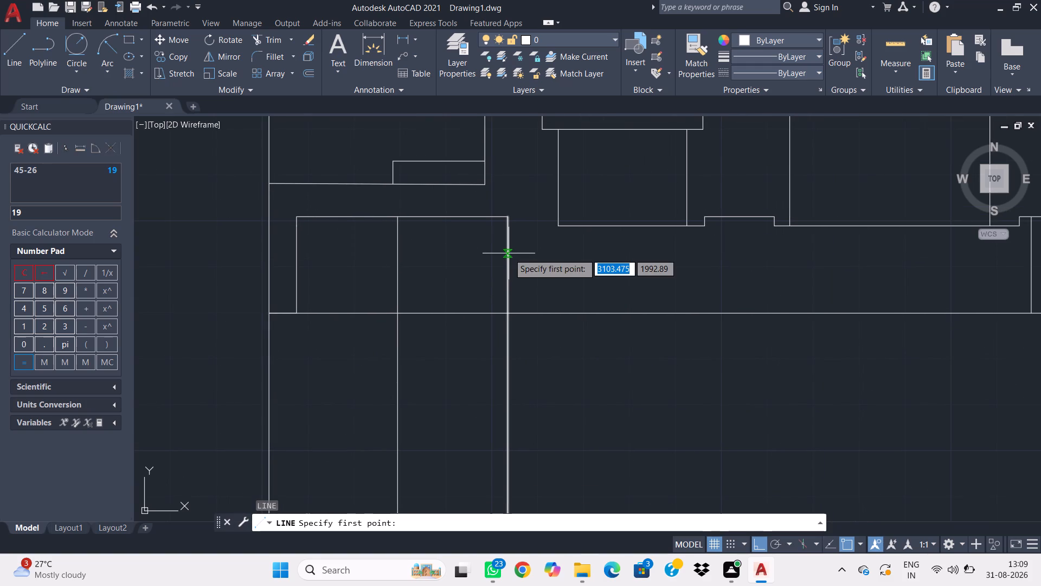
click(507, 220)
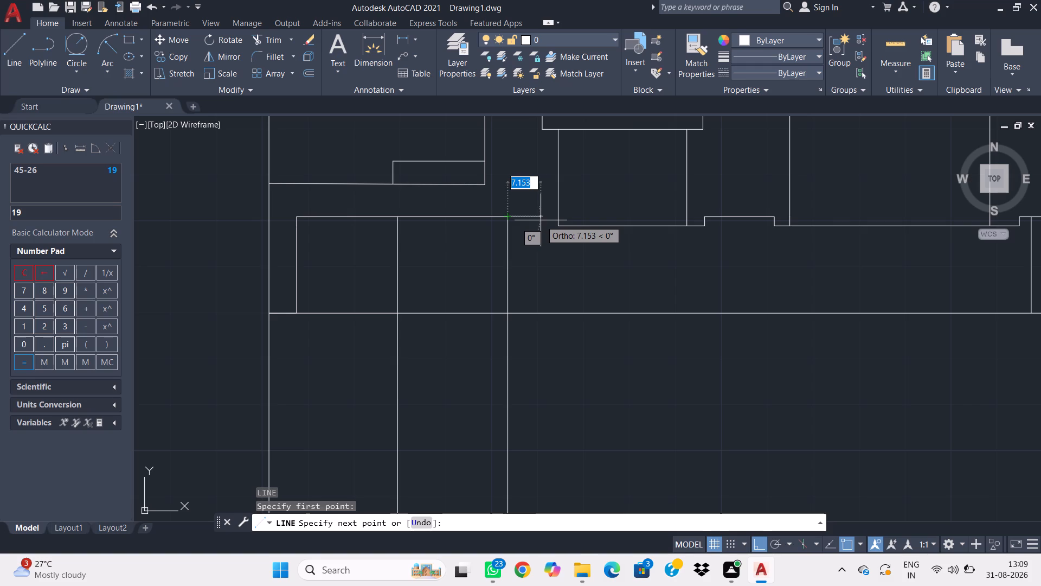
key(8)
key(Return)
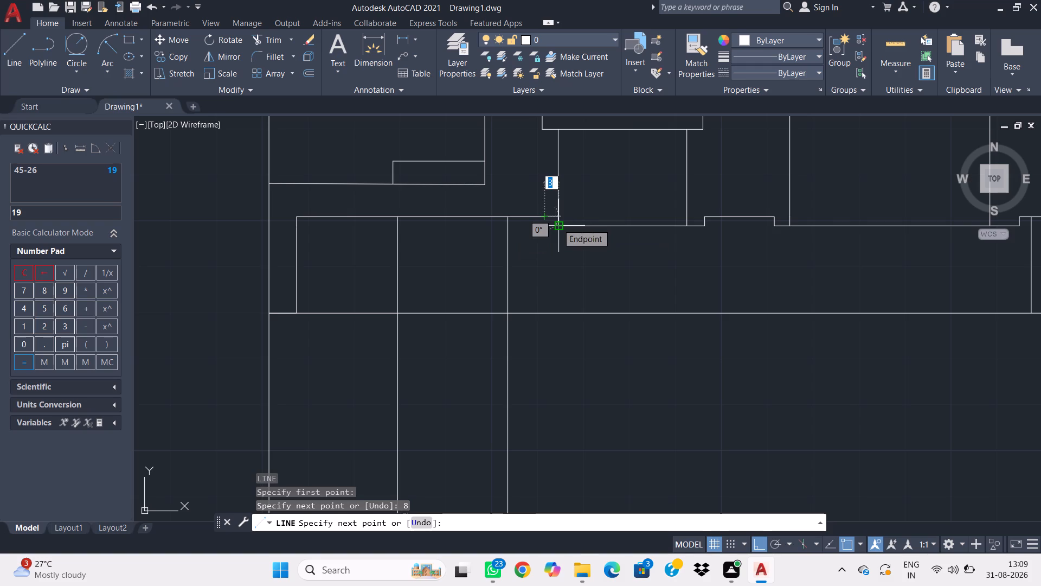
click(545, 225)
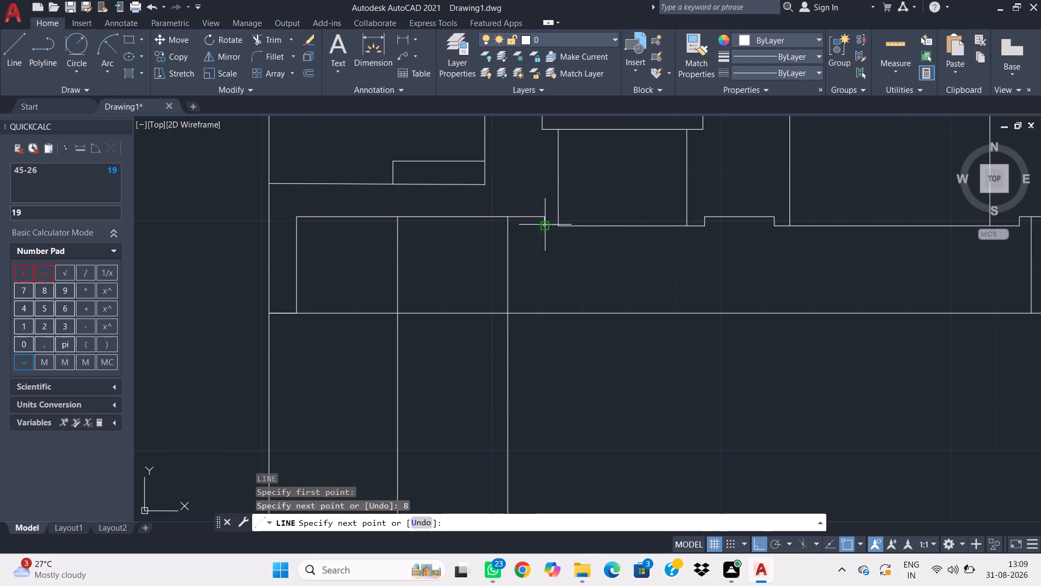
click(557, 225)
key(Escape)
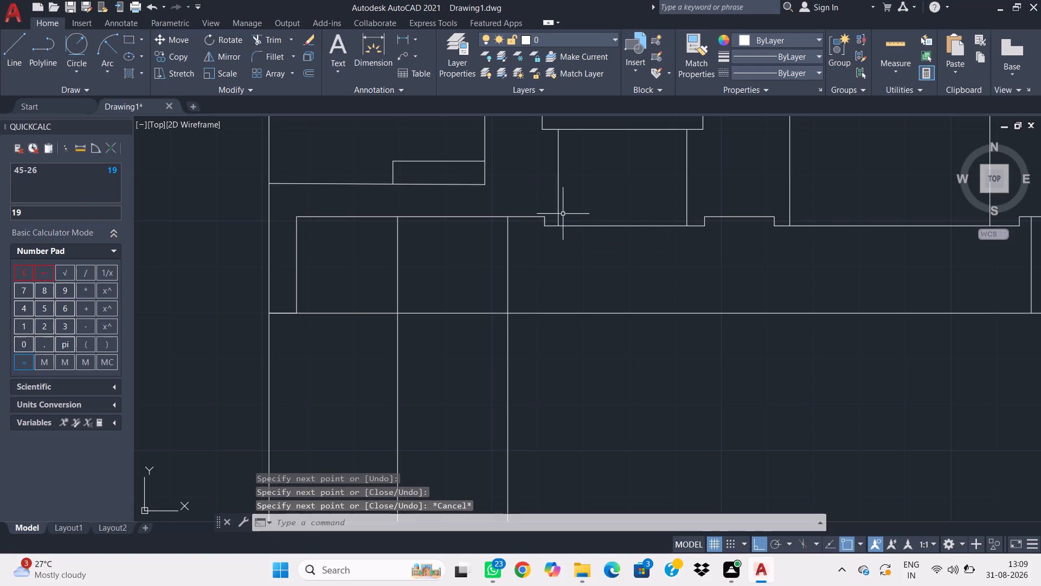
Fillet the corner between the inner top line and the left wall line with radius 3.
middle_drag(746, 266, 666, 314)
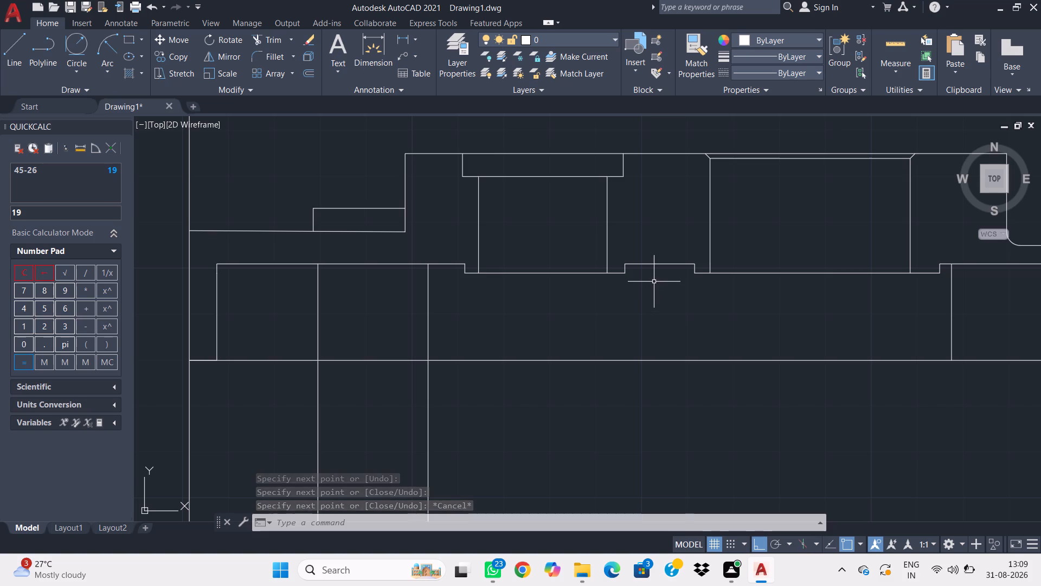
key(f)
key(space)
key(r)
key(space)
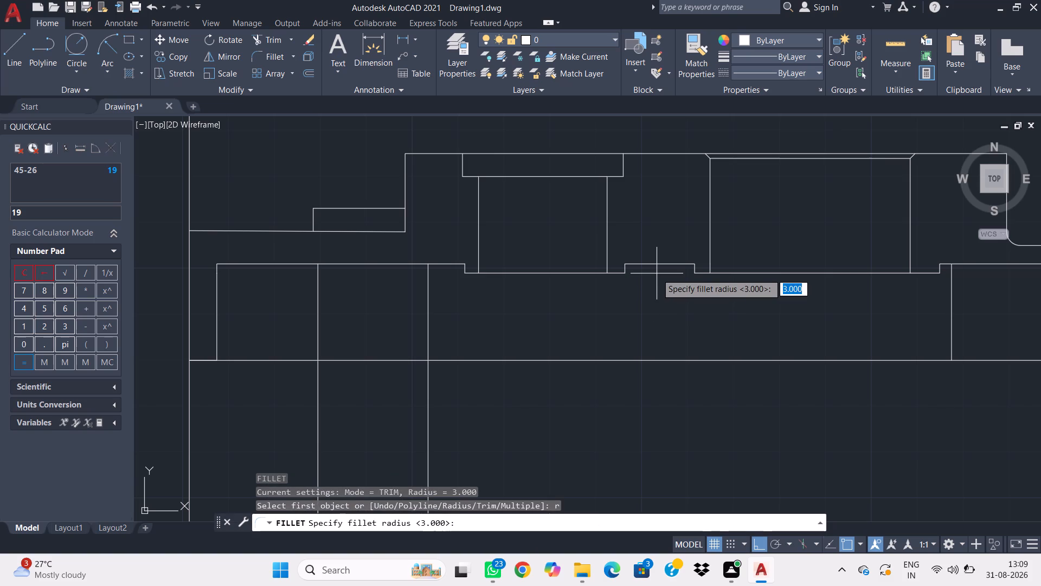
key(3)
key(Return)
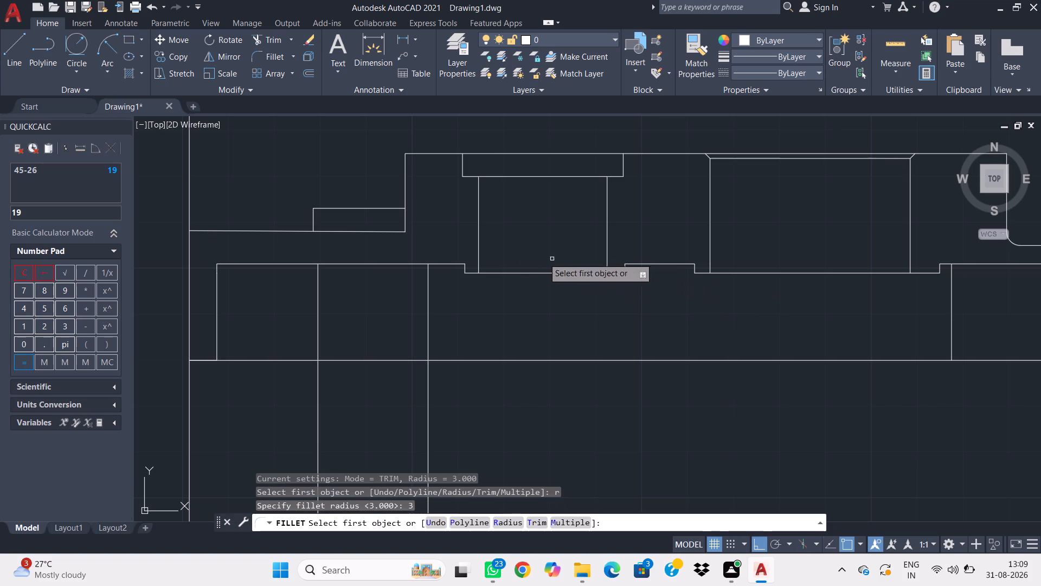
middle_drag(355, 255, 515, 299)
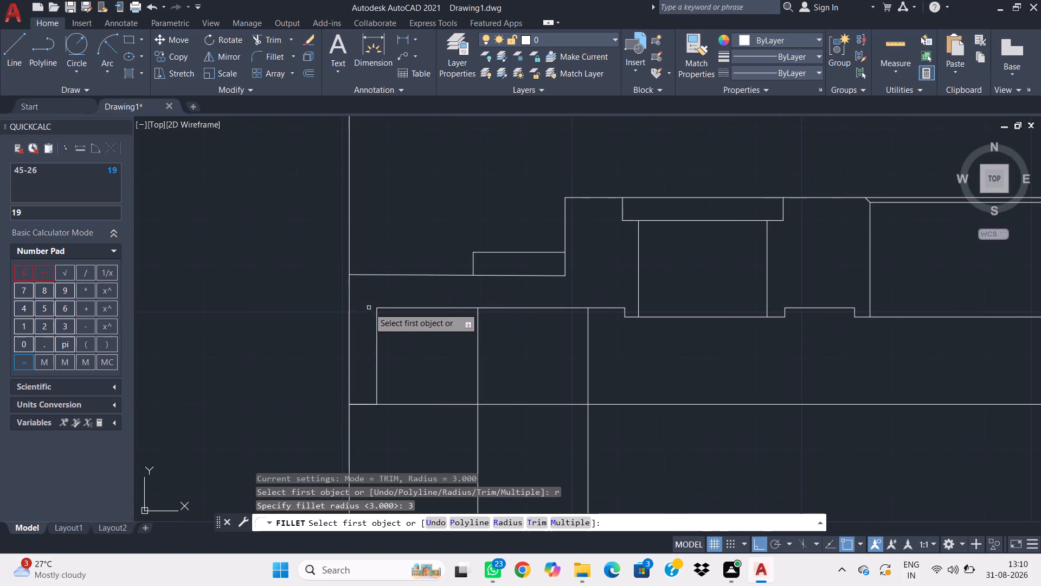
click(384, 309)
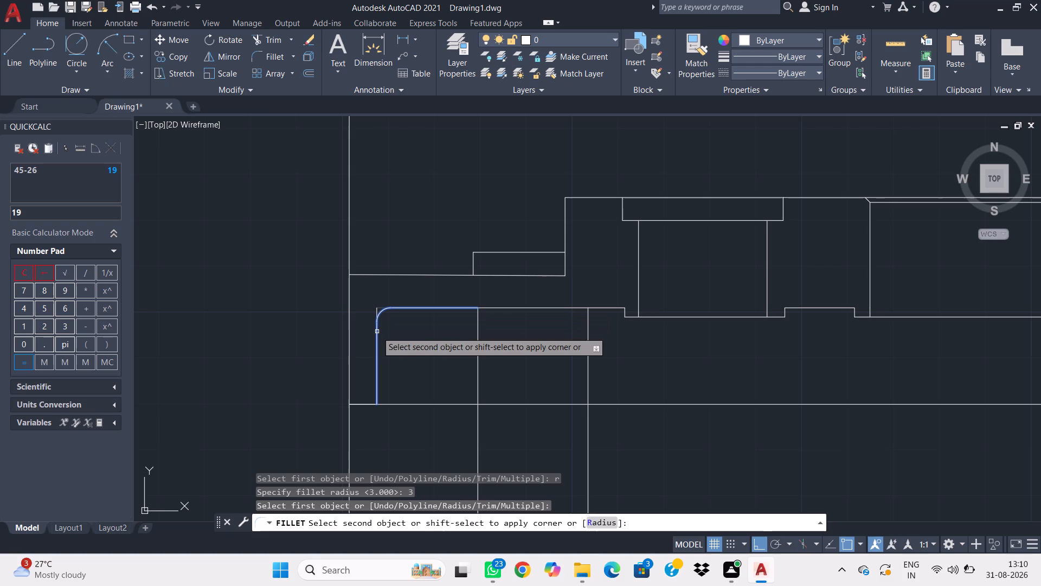
click(377, 332)
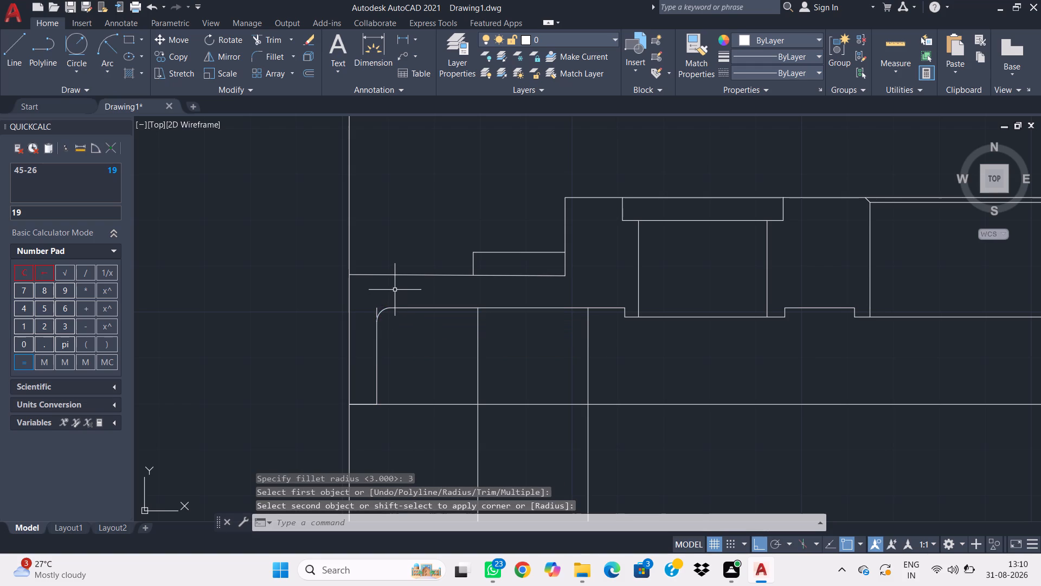
Trim off the left wall line's leftover stub above the fillet at the inner upper-left corner.
text(tr)
key(space)
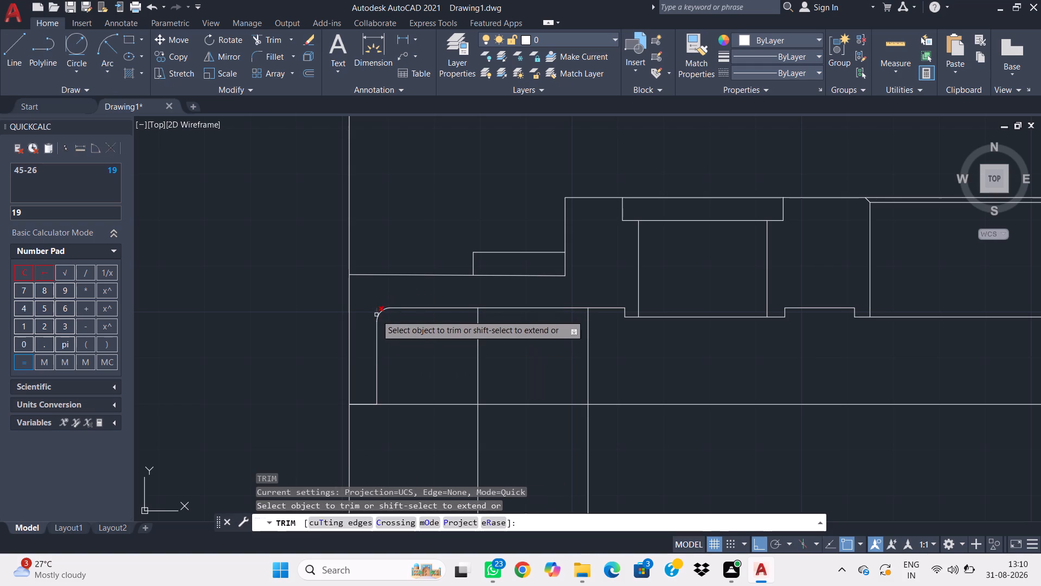
click(377, 310)
key(Escape)
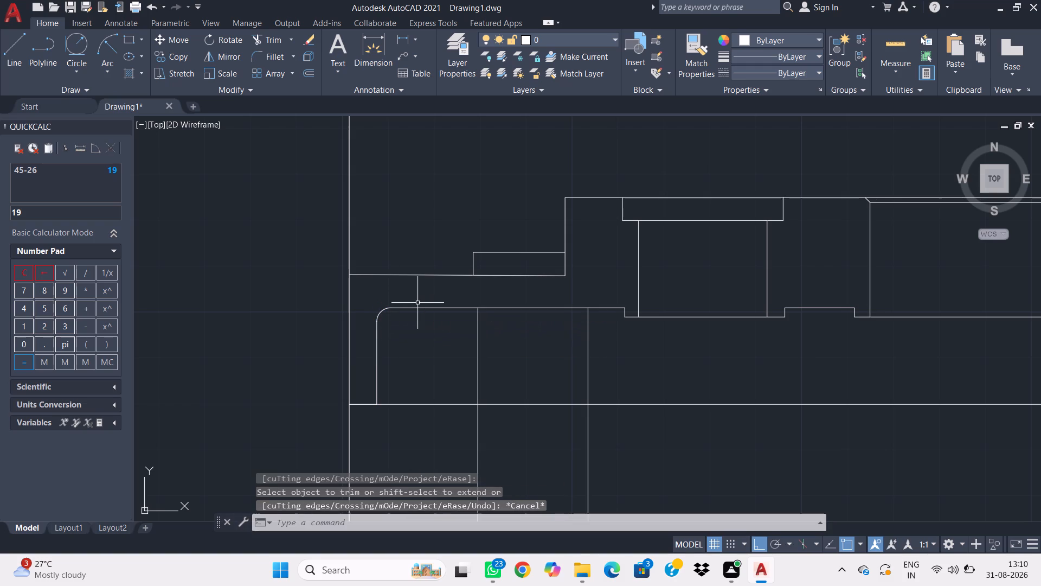
Fillet the housing's outer upper-left corner, between the left shoulder line and the left edge, with radius 10.
text(f)
key(space)
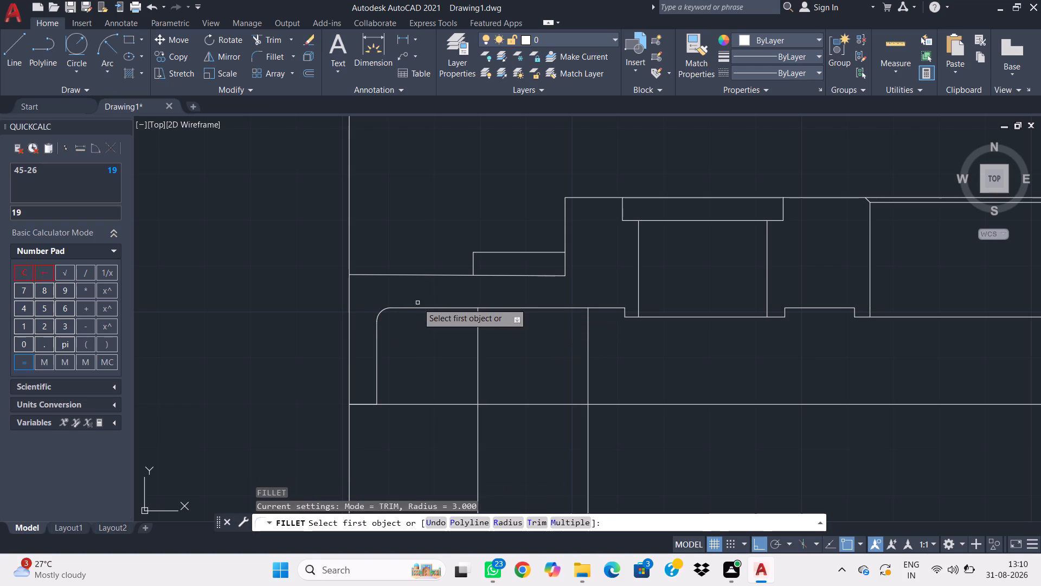
text(r)
key(space)
text(10)
key(Return)
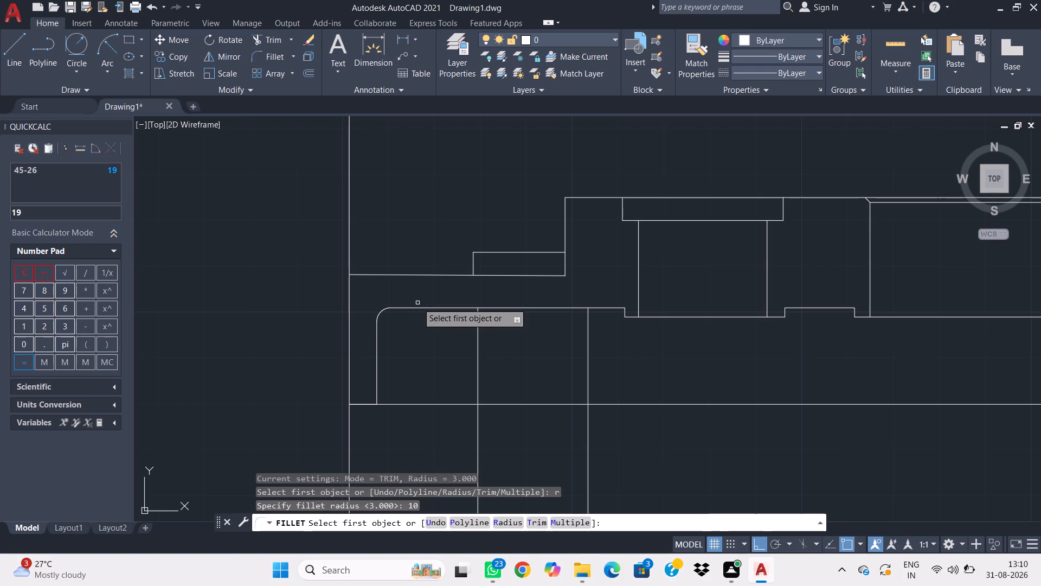
click(389, 275)
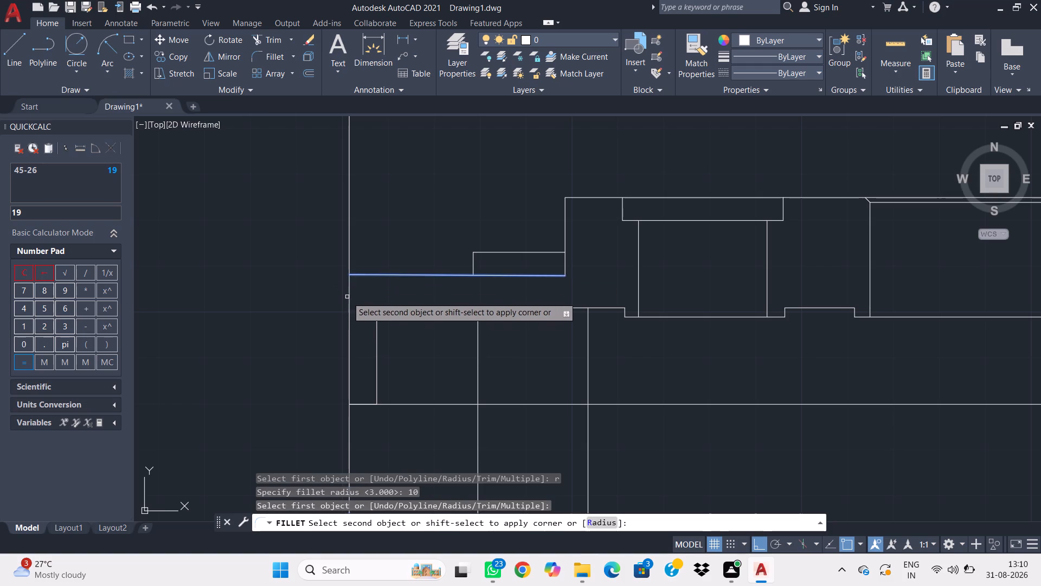
click(348, 298)
Fillet the outer top corner of the small boss on the left shoulder with radius 3.
scroll(532, 351, down, 1)
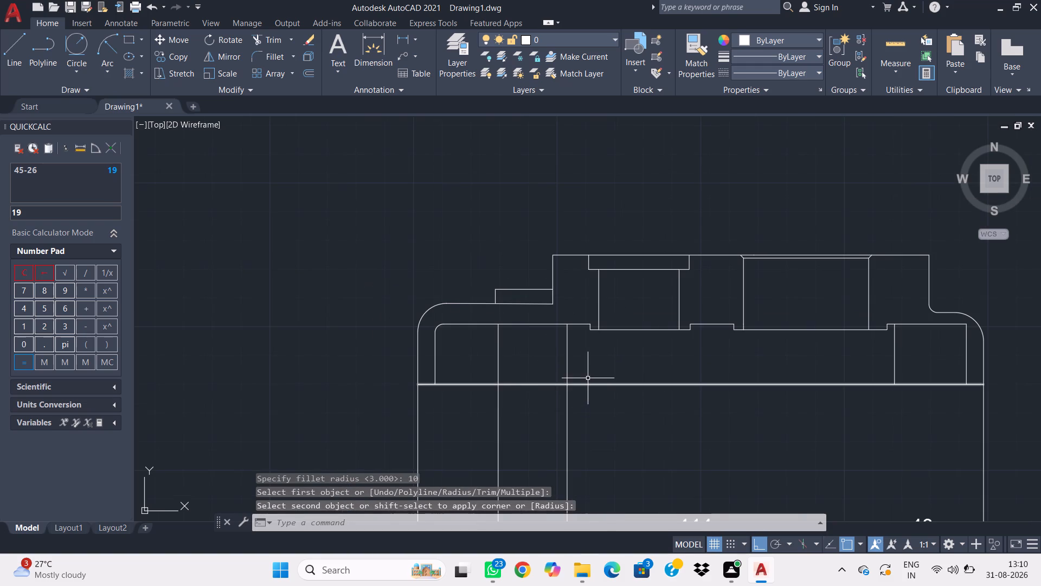
middle_drag(588, 377, 335, 296)
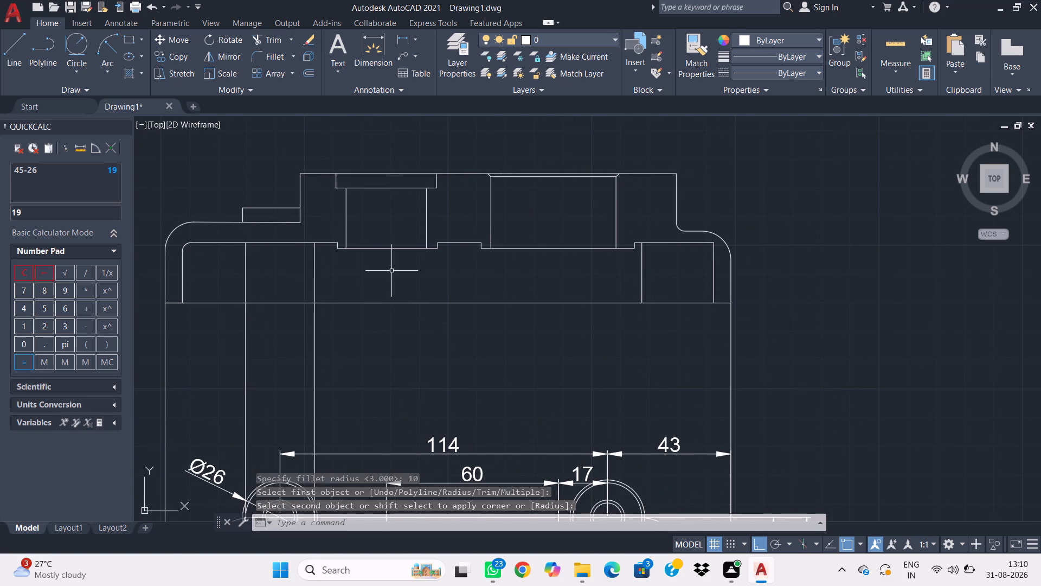
text(f)
key(space)
text(r)
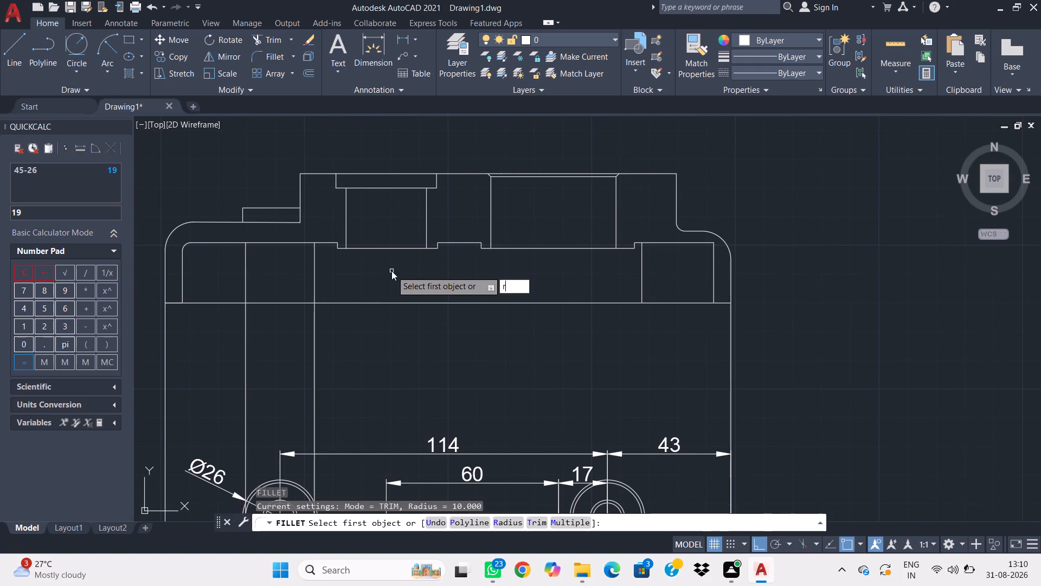
key(space)
key(3)
key(Return)
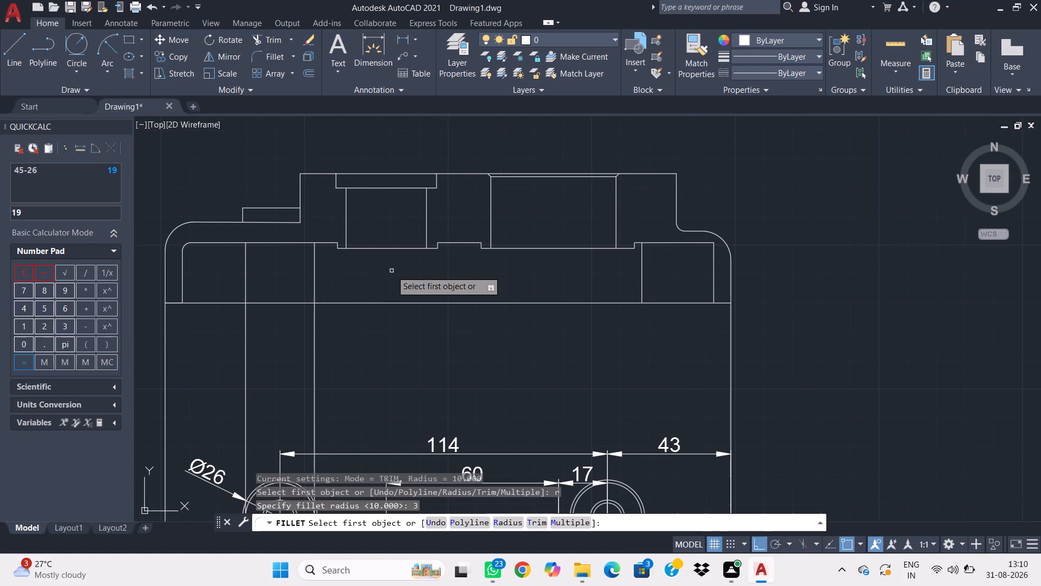
click(250, 209)
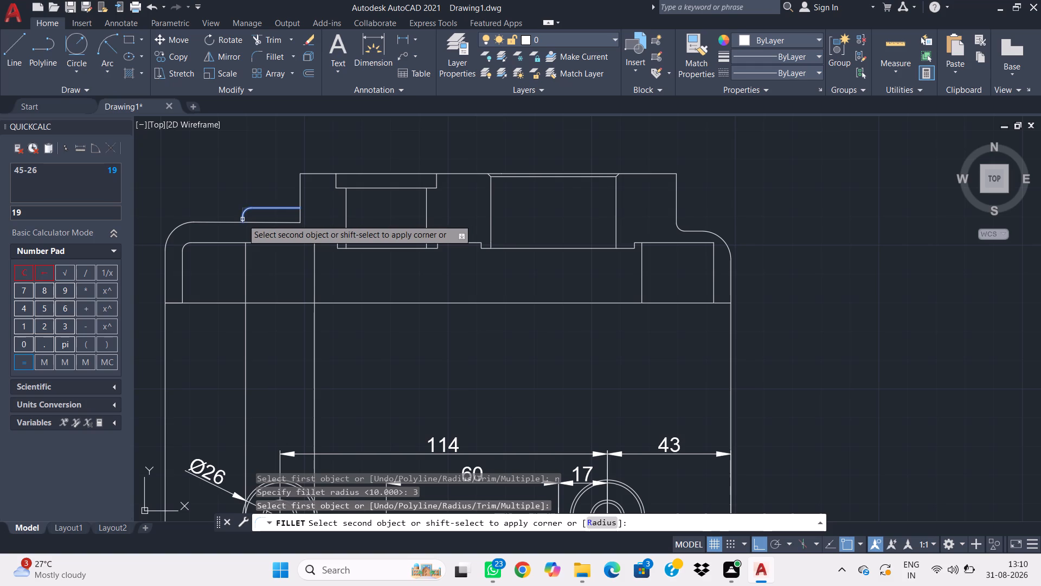
click(242, 219)
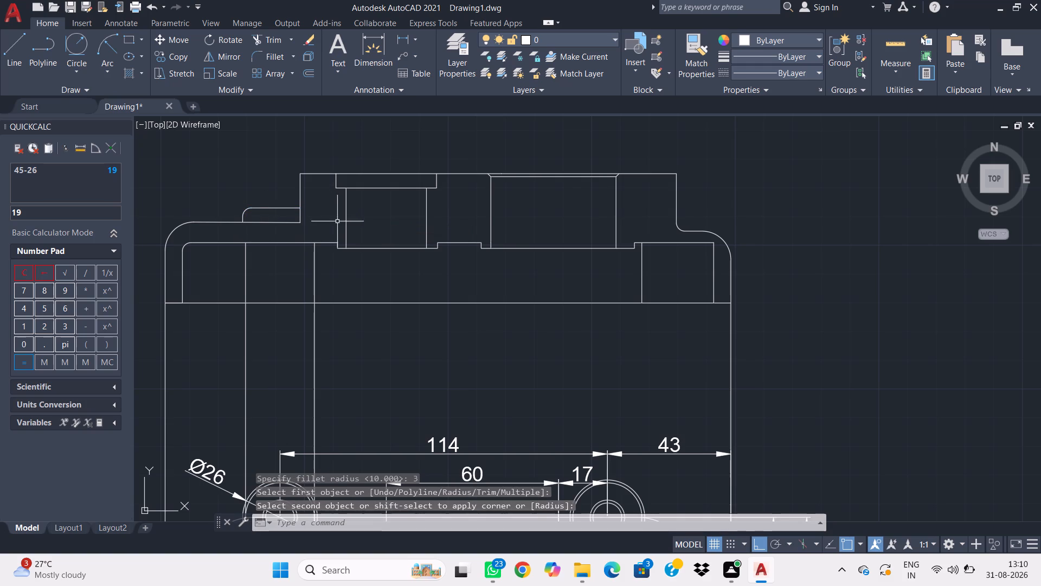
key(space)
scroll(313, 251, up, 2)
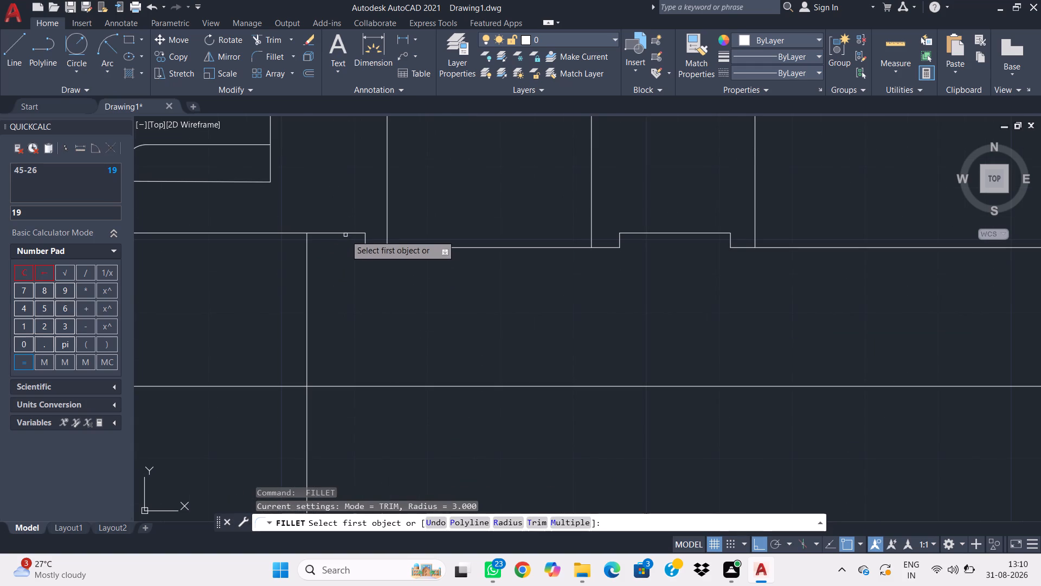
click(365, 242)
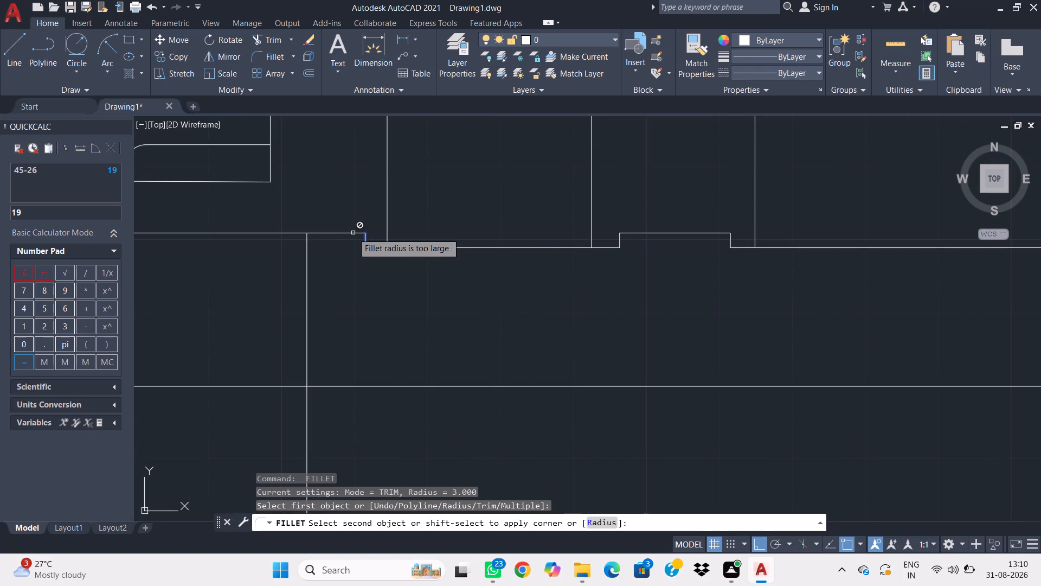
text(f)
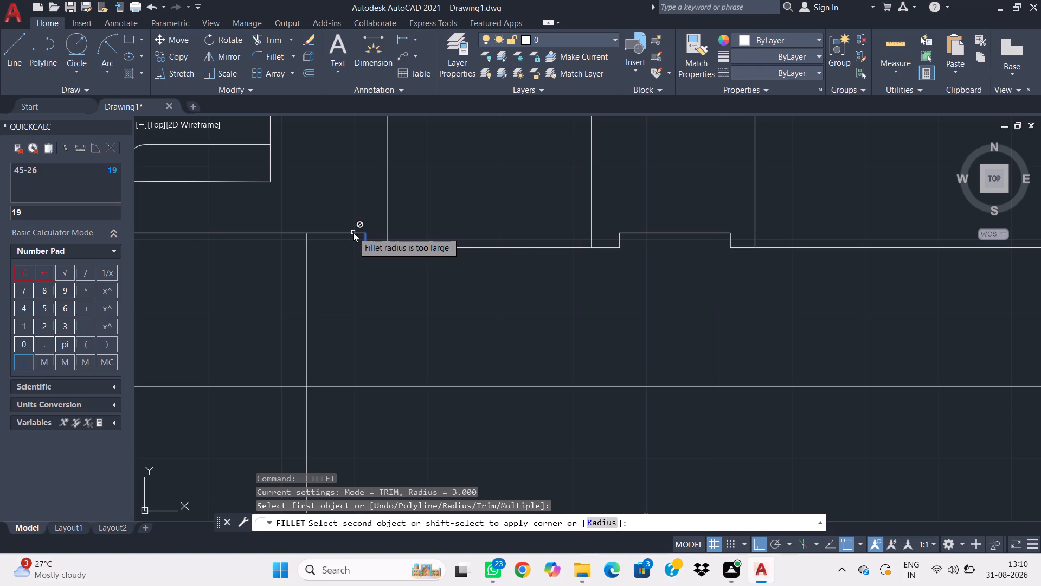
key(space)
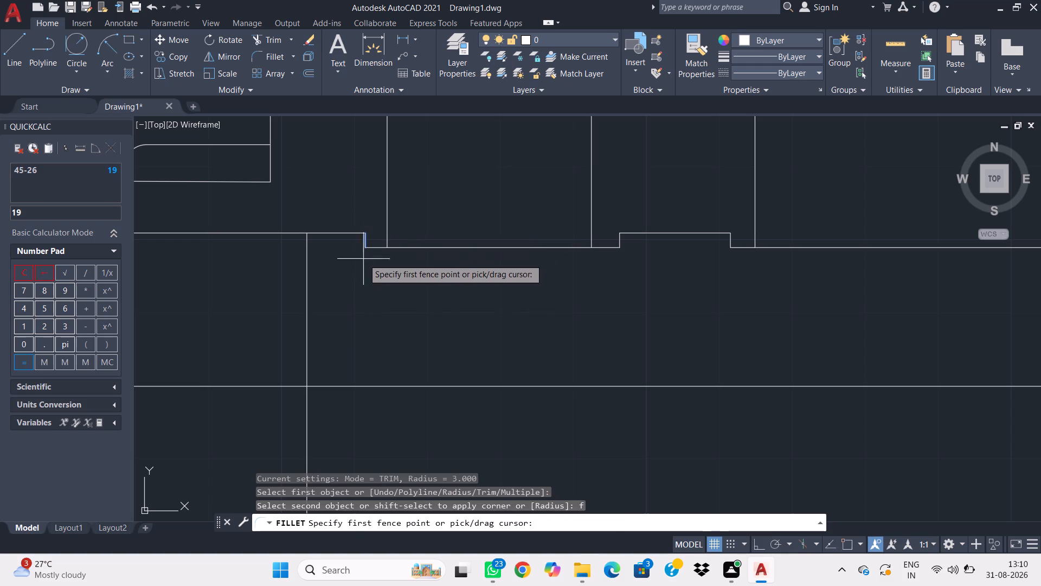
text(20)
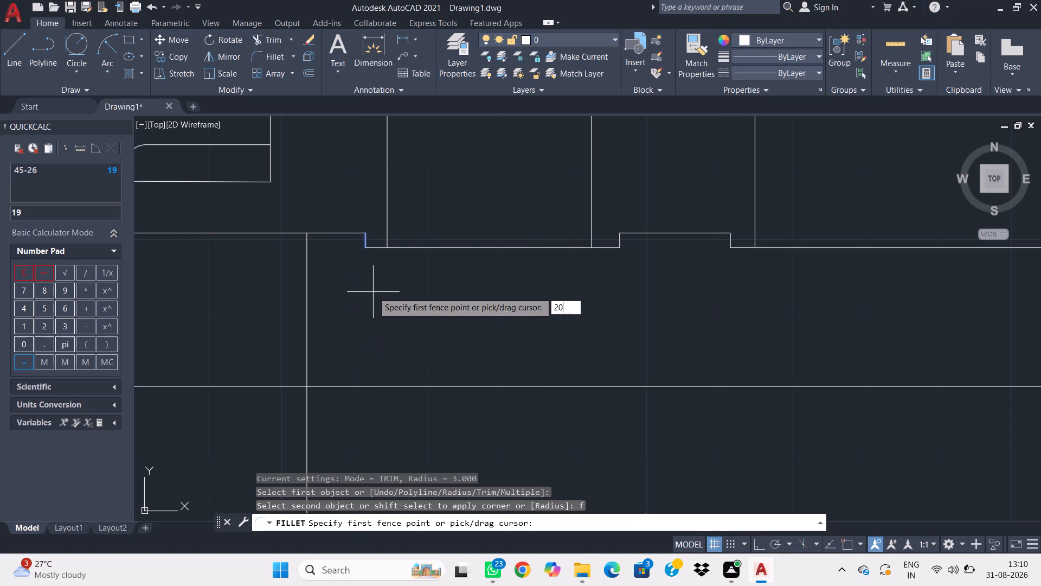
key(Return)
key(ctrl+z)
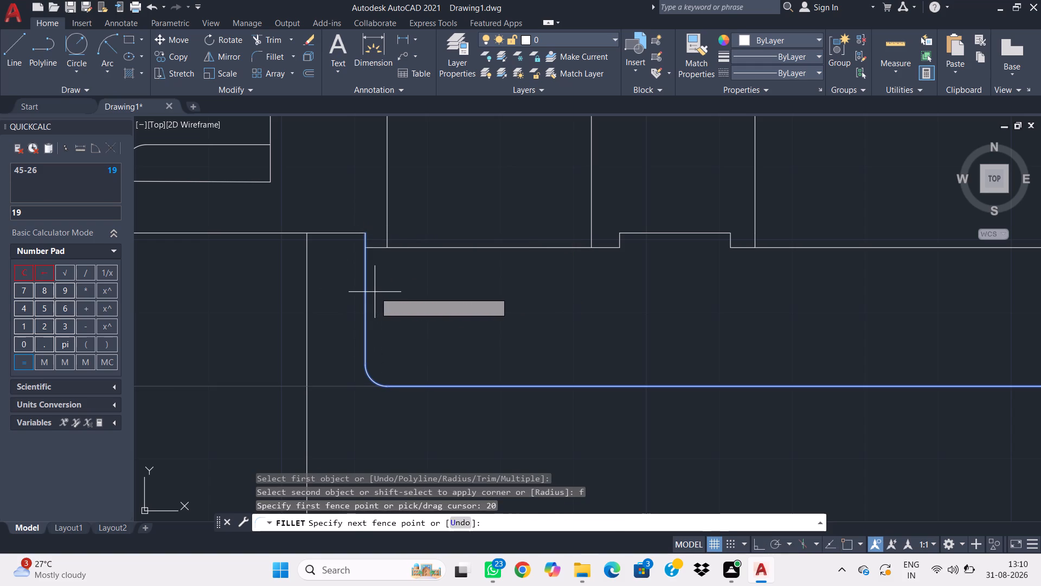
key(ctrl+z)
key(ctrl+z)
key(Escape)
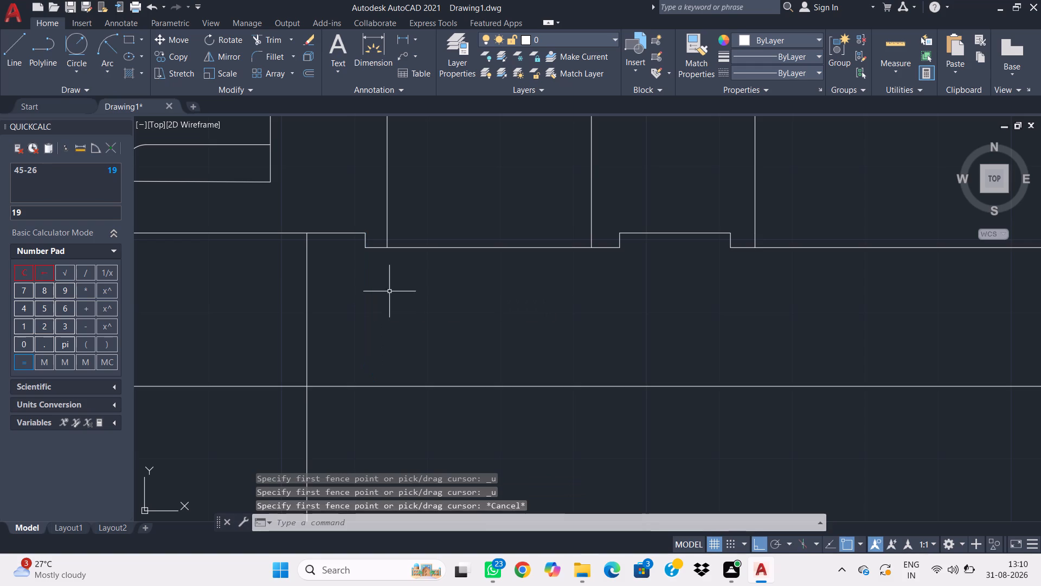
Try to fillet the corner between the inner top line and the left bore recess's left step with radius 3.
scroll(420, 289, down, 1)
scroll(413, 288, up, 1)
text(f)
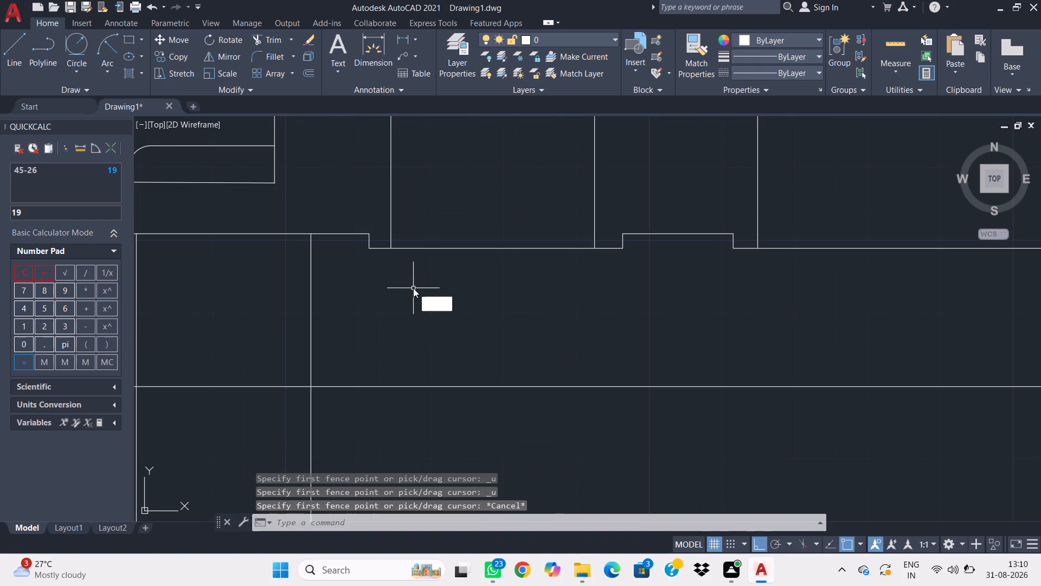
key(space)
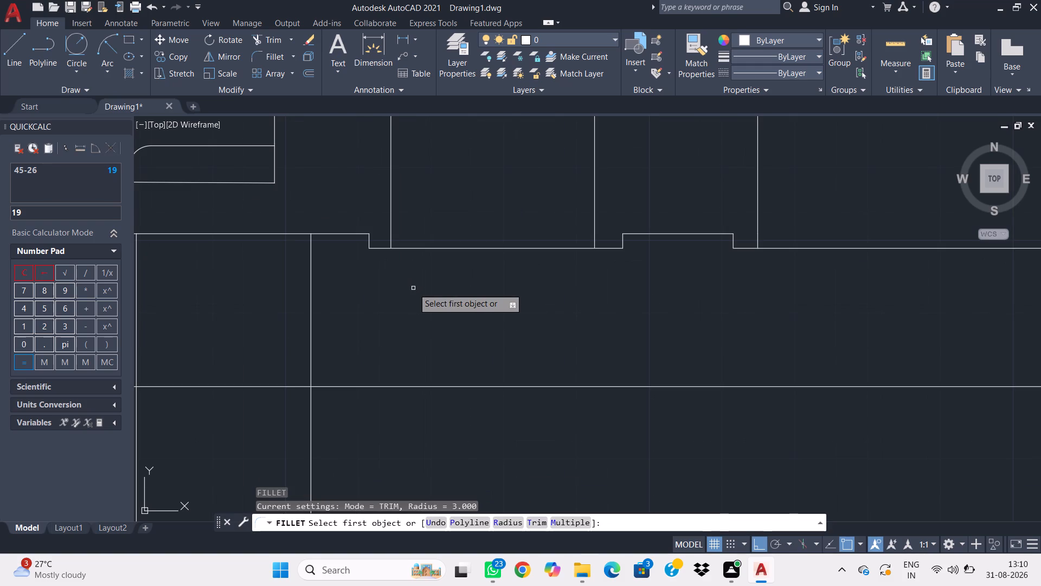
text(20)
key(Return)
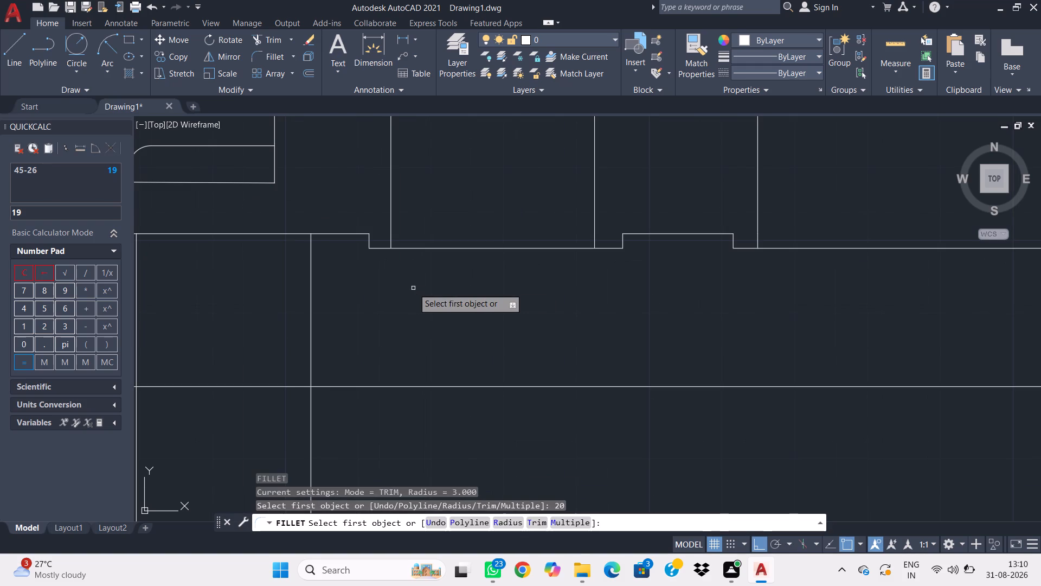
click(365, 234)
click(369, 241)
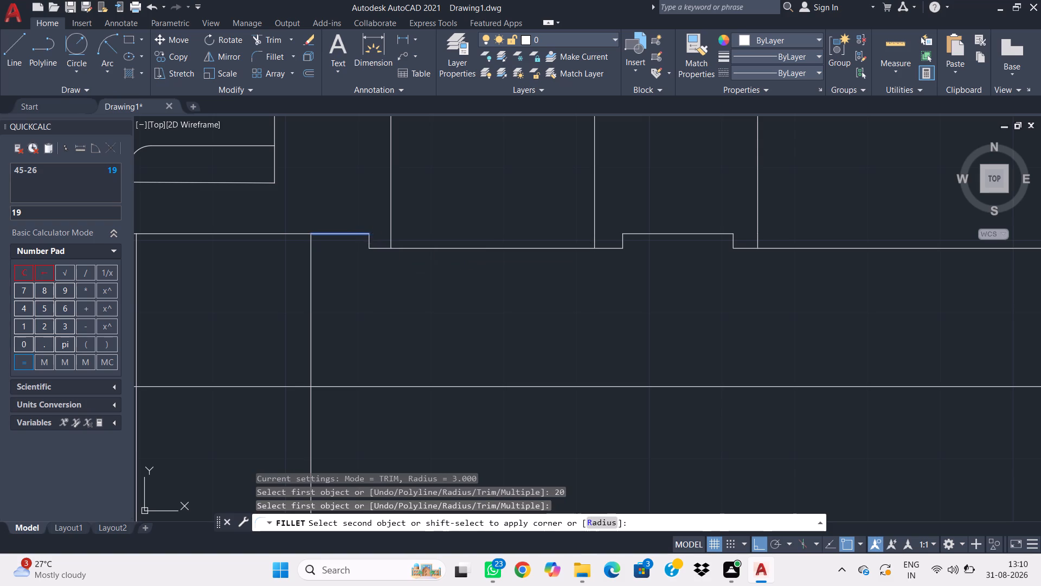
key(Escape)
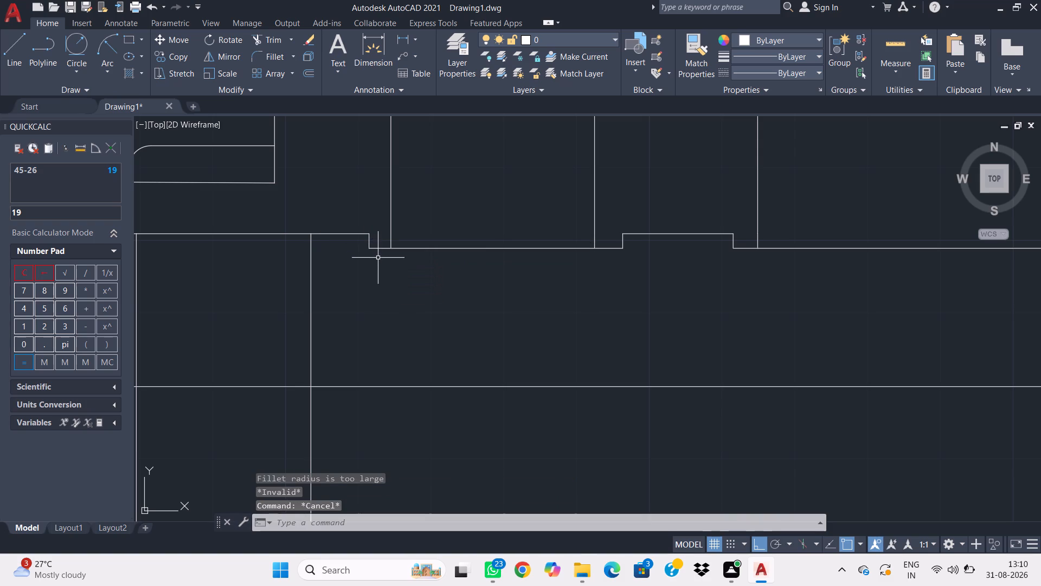
Fillet the corner between the inner top line and the left bore recess's left step with radius 1.
text(f)
key(space)
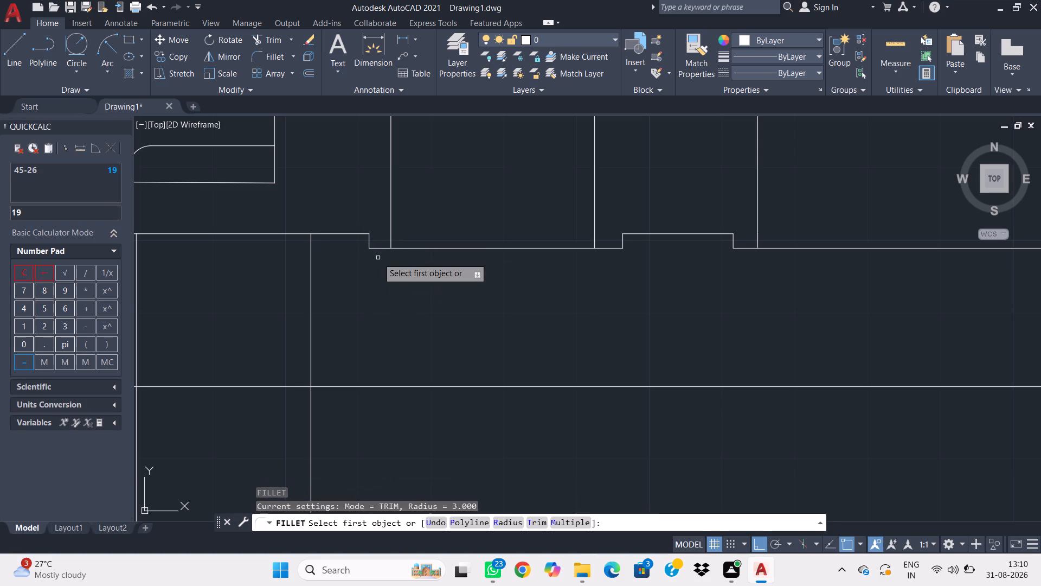
text(r 1.)
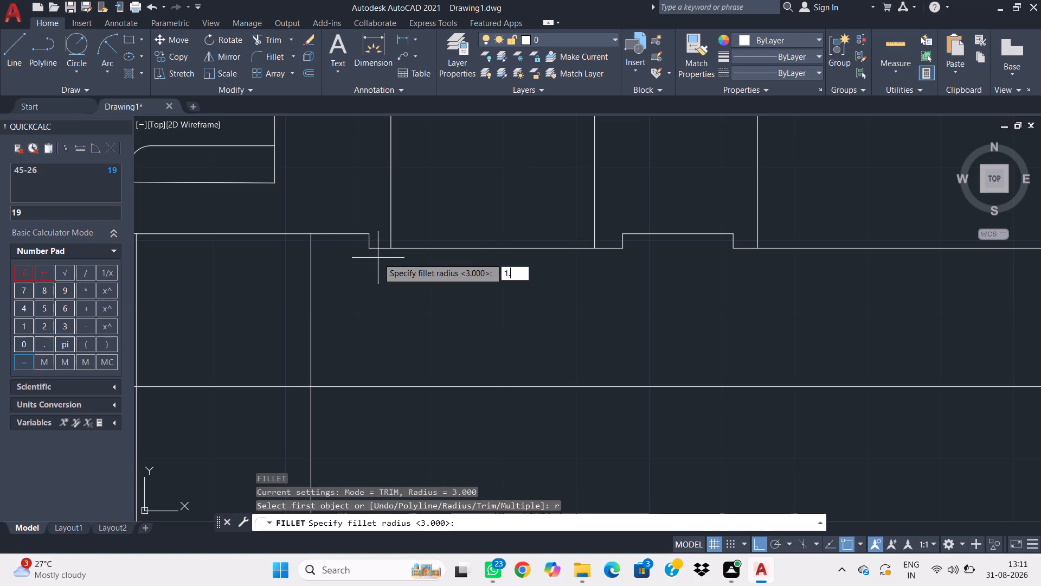
key(BackSpace)
key(Return)
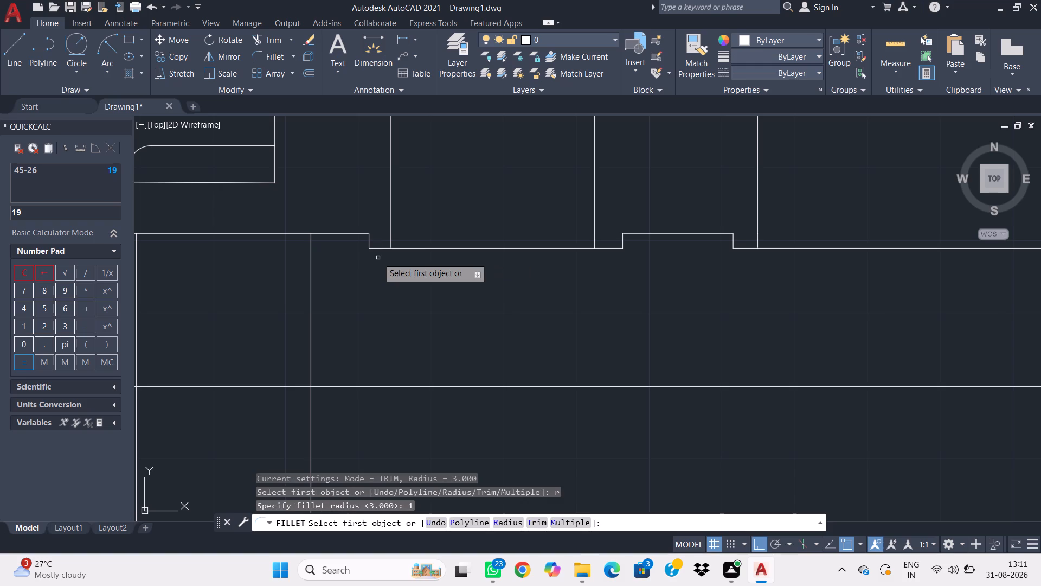
click(355, 232)
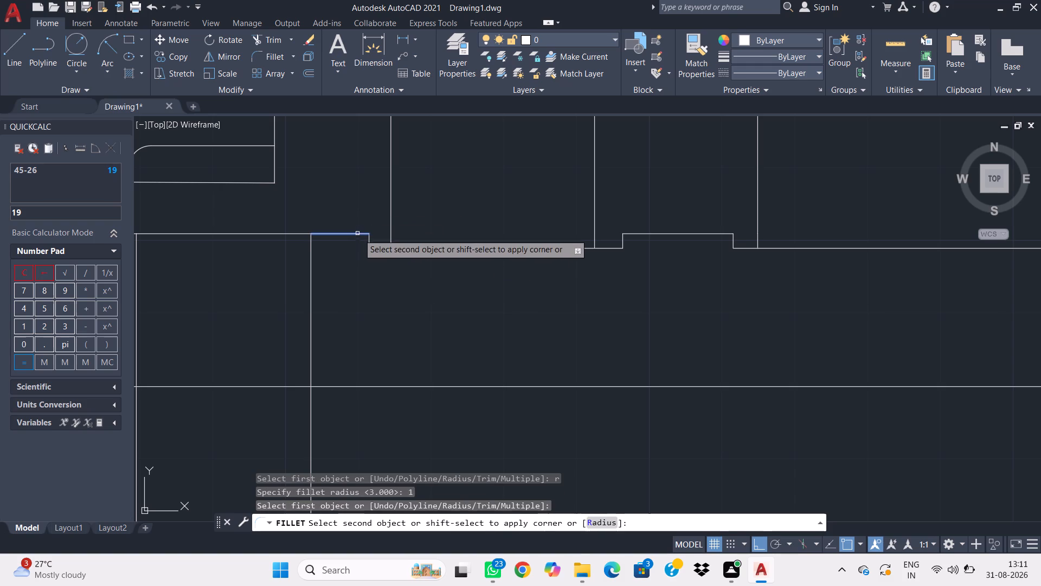
click(369, 244)
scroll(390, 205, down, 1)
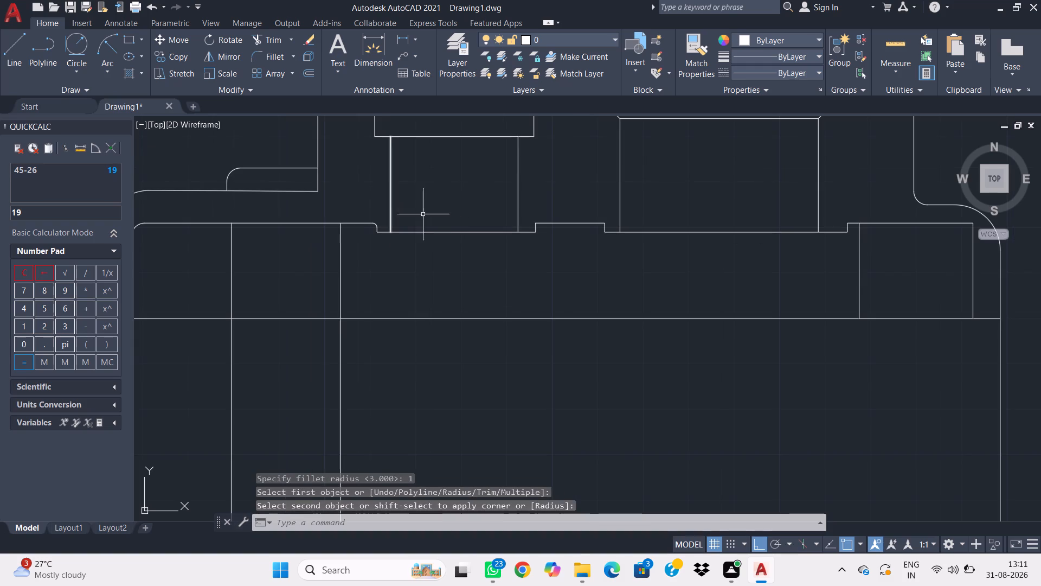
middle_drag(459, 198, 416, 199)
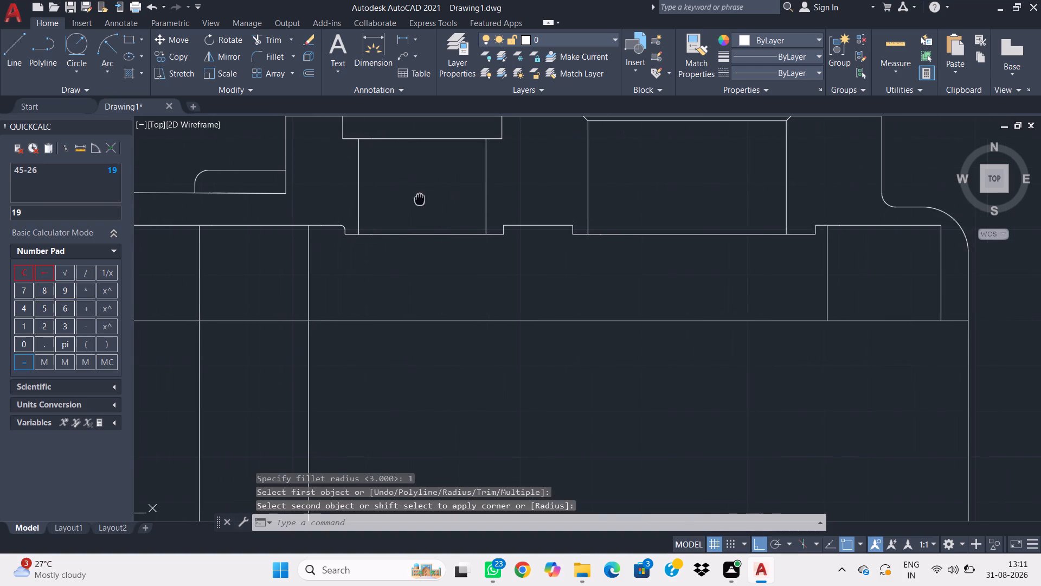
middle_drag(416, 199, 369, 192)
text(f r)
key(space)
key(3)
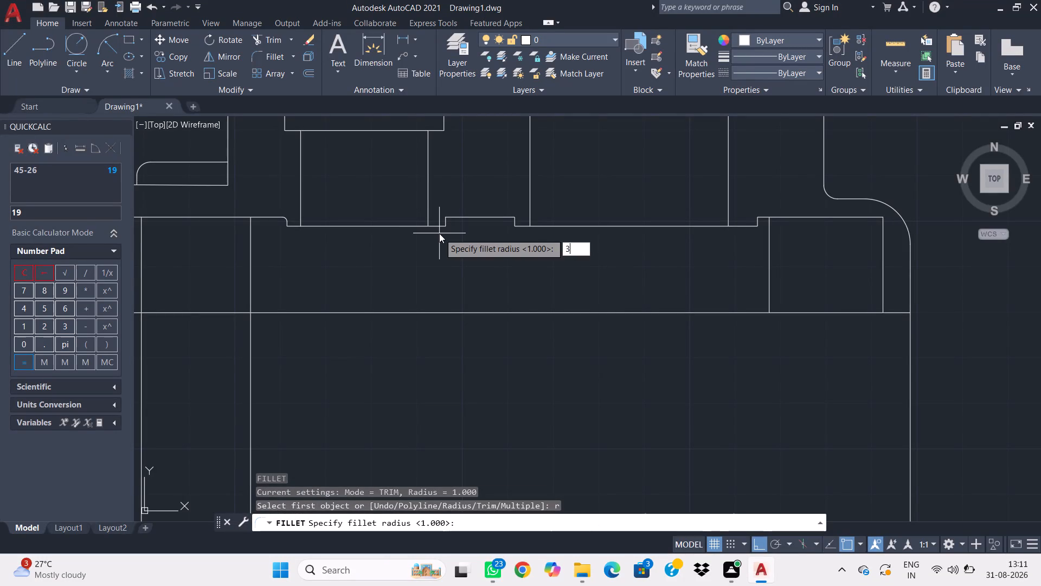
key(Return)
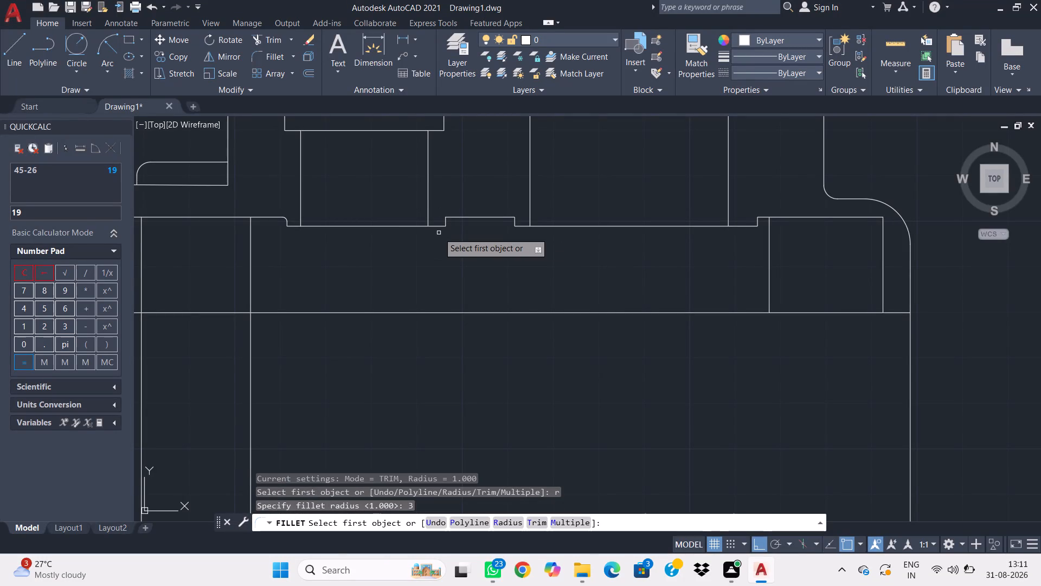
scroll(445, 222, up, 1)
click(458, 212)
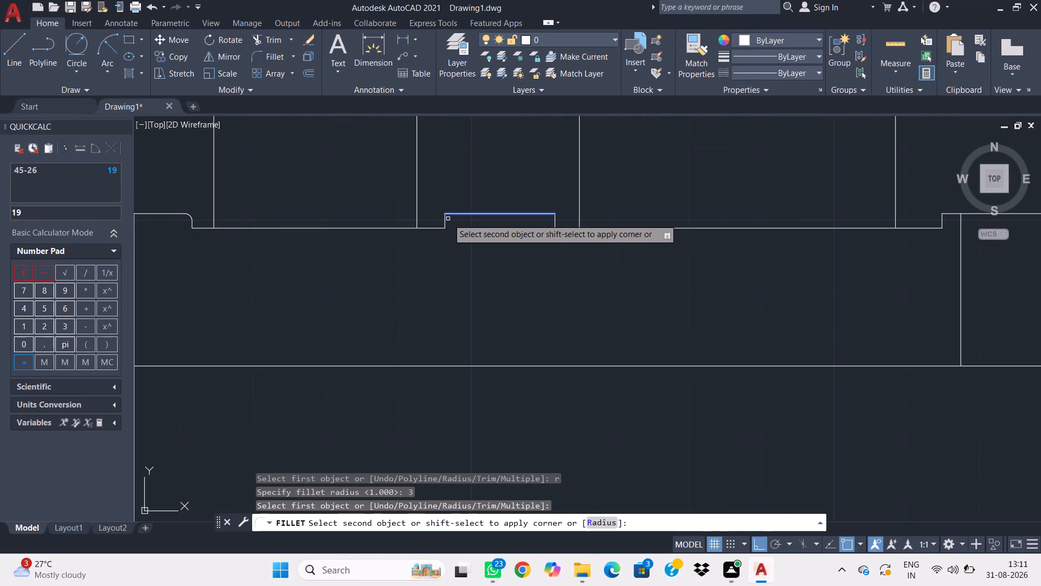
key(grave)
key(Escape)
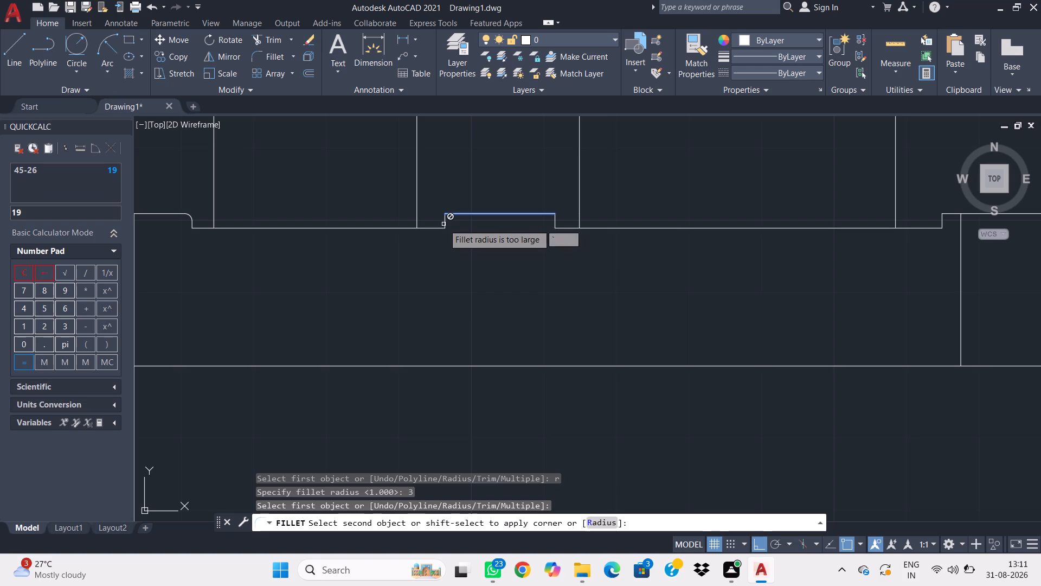
Fillet both upper corners of the shallow recess between the two bores with radius 2.
text(f r)
key(space)
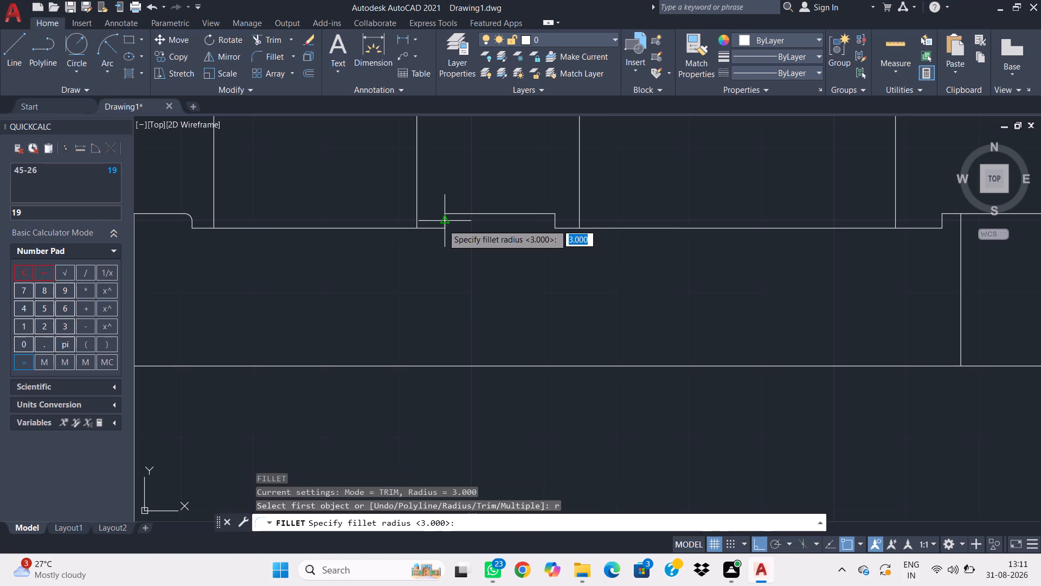
key(2)
key(Return)
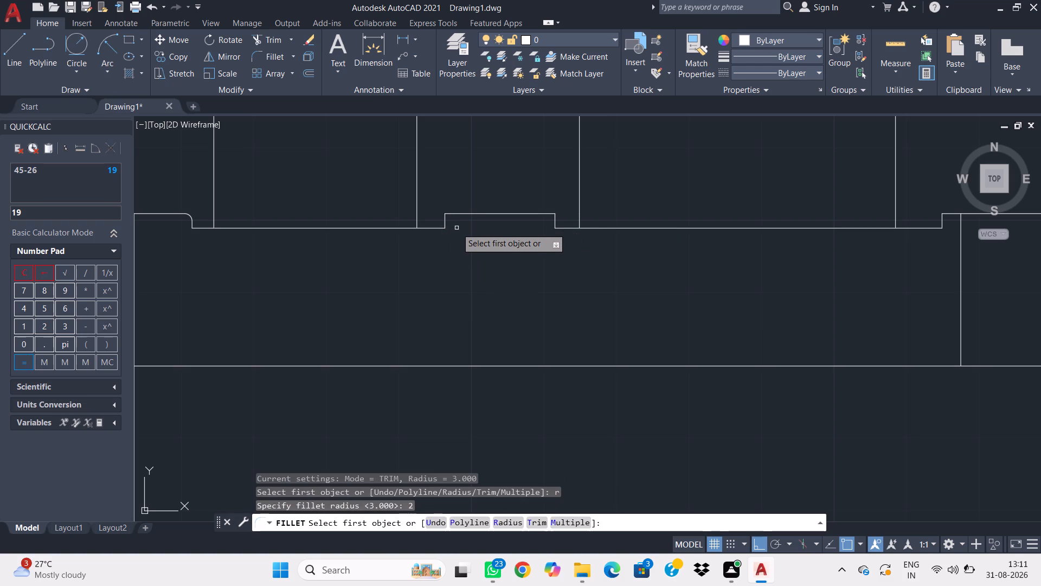
click(459, 214)
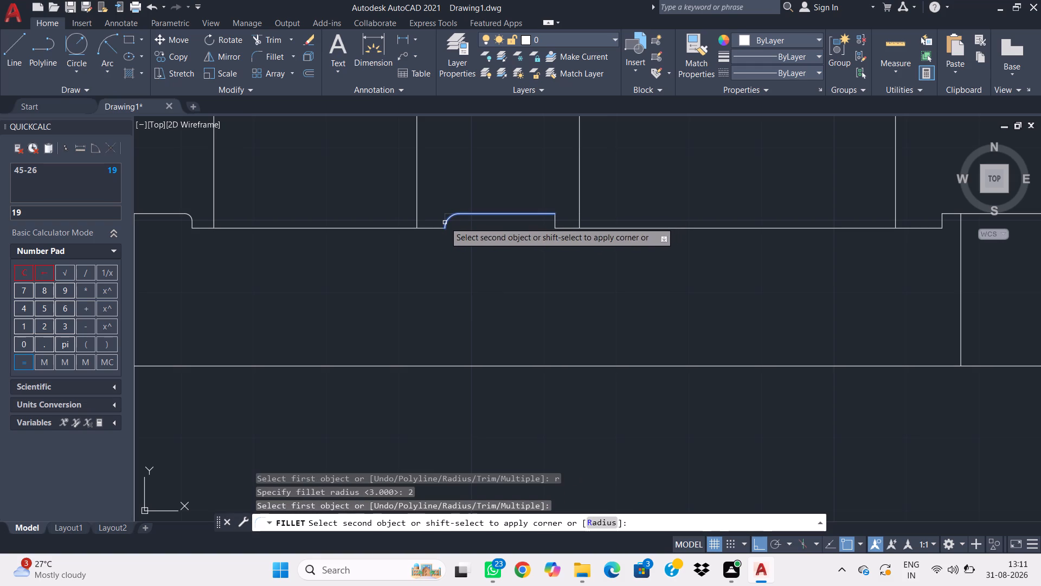
click(444, 222)
key(space)
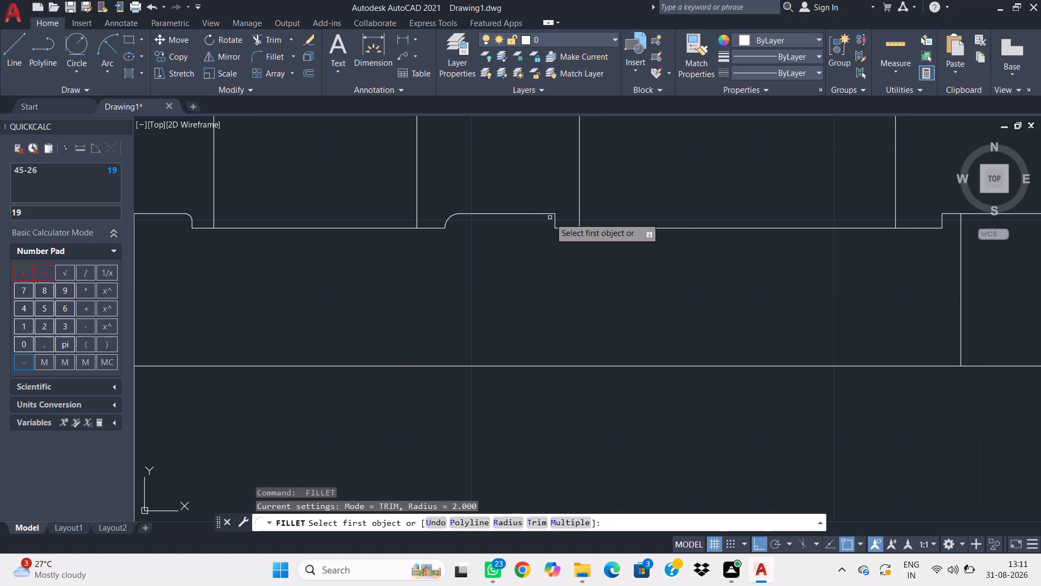
click(550, 214)
click(556, 218)
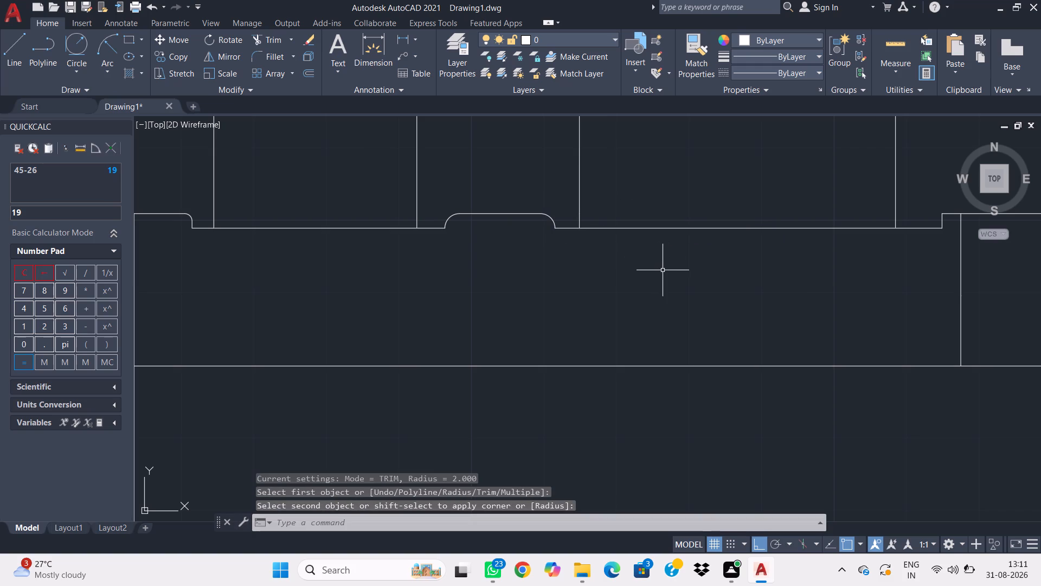
Fillet the inner step corner beside the right bore and the cavity's inner upper-right corner with radius 2.
middle_drag(804, 278, 587, 269)
key(space)
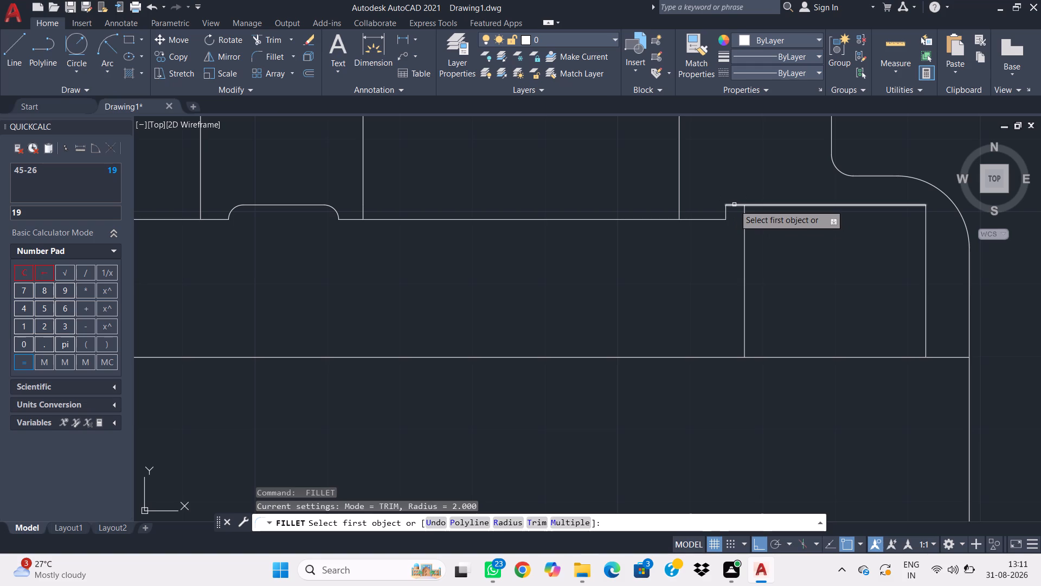
click(734, 205)
click(726, 215)
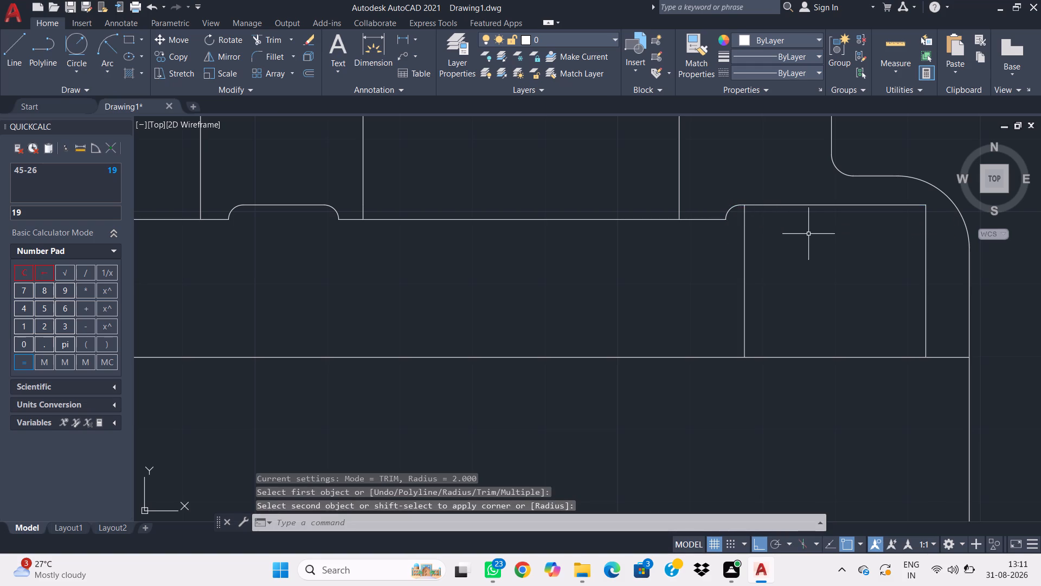
middle_drag(808, 234, 627, 265)
key(space)
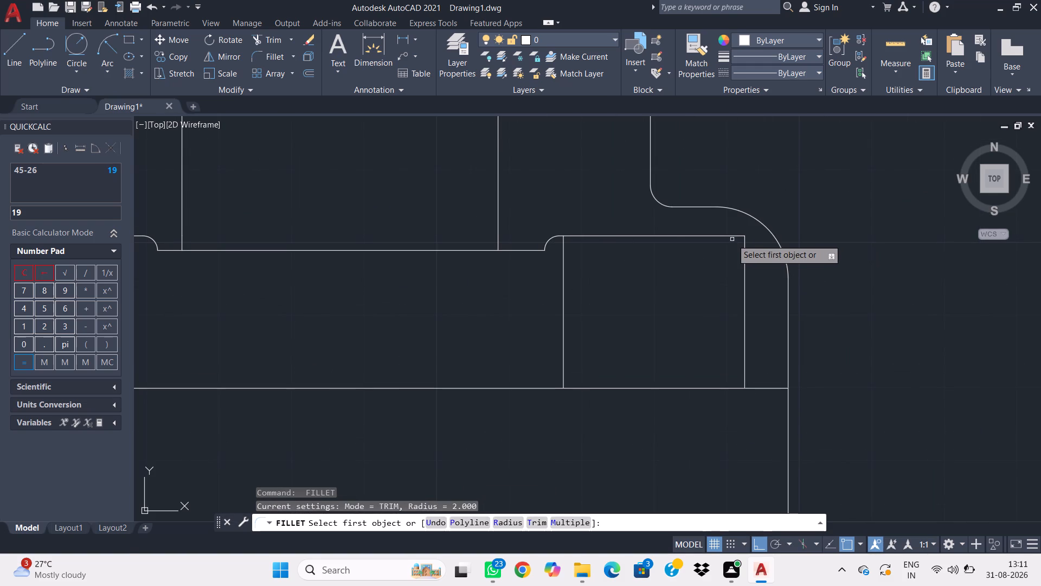
click(732, 237)
click(746, 254)
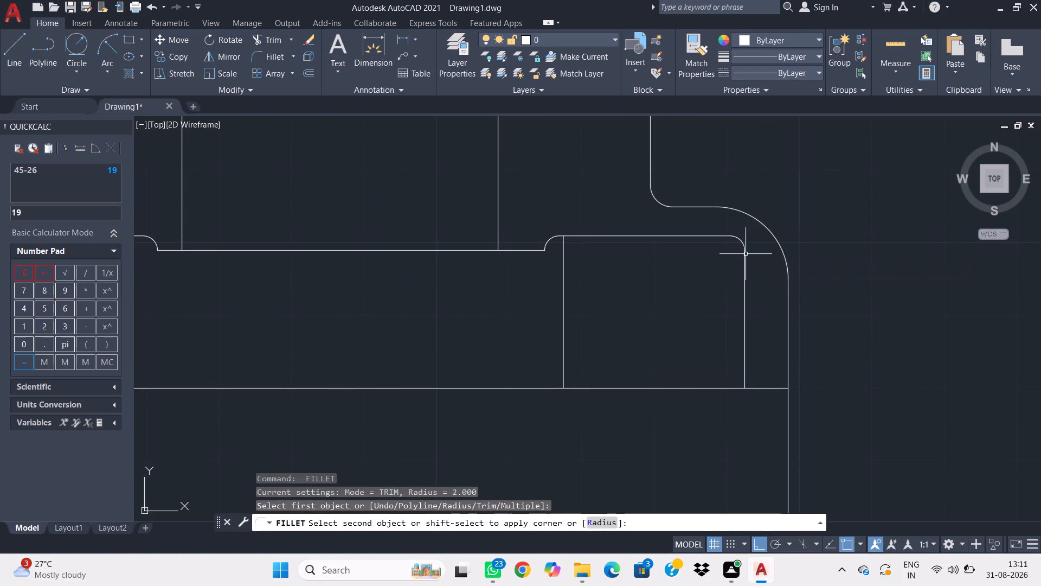
Delete the four leftover vertical projection rays running below the dimensioned view.
middle_drag(613, 190, 622, 282)
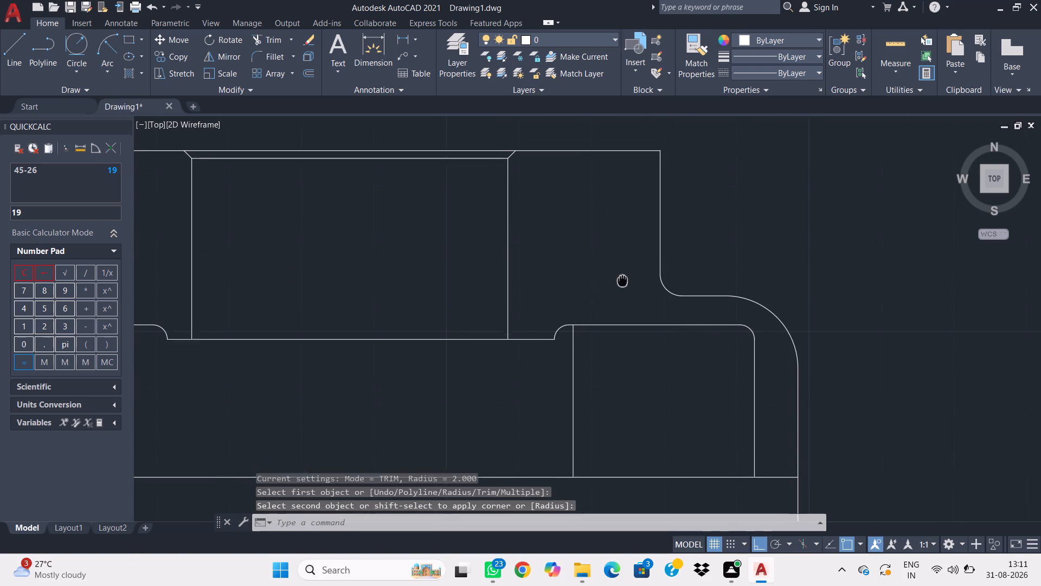
middle_drag(622, 282, 622, 286)
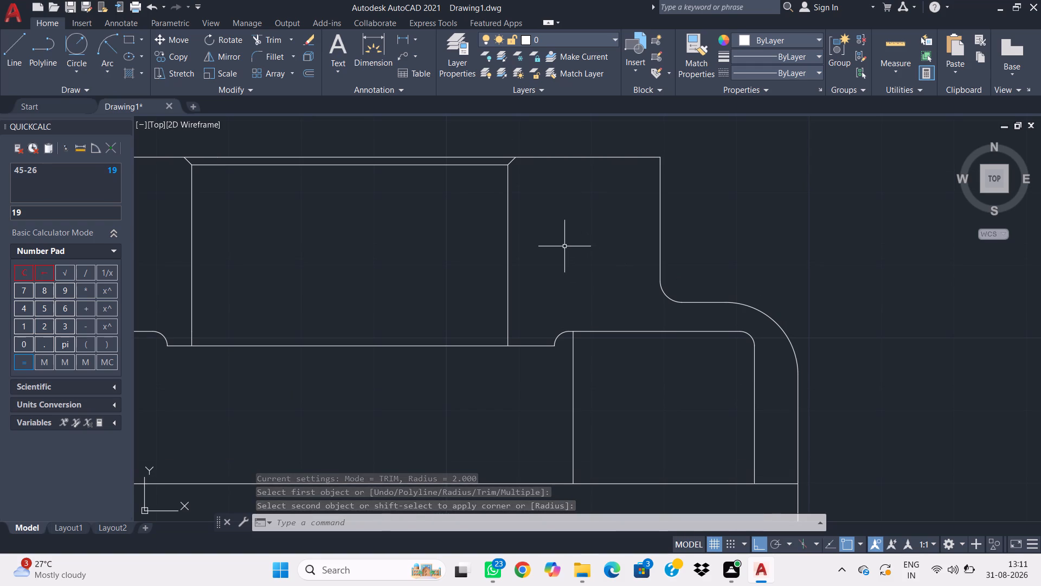
middle_drag(564, 246, 776, 269)
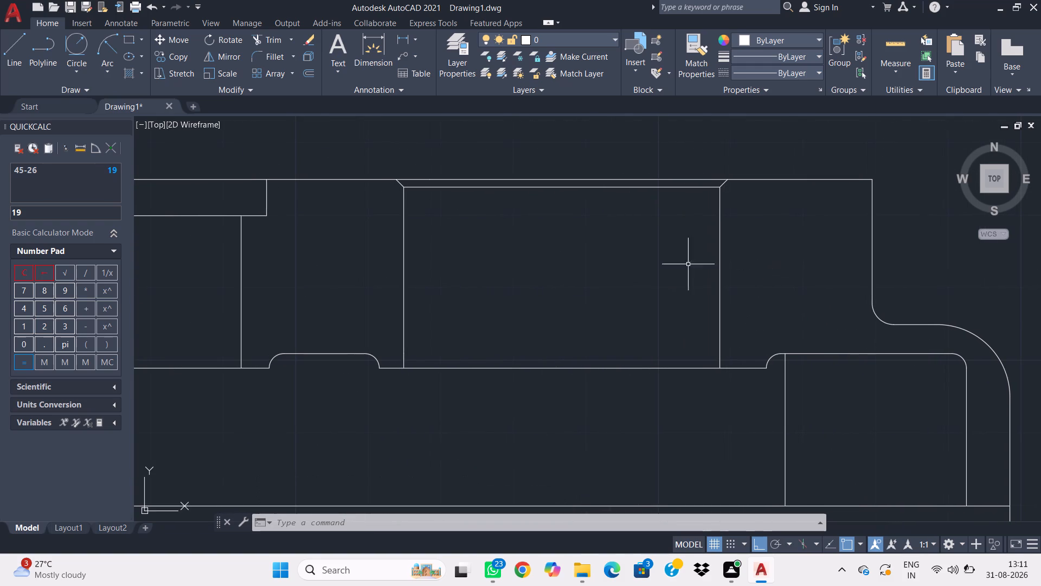
middle_drag(583, 253, 771, 267)
middle_drag(486, 263, 656, 251)
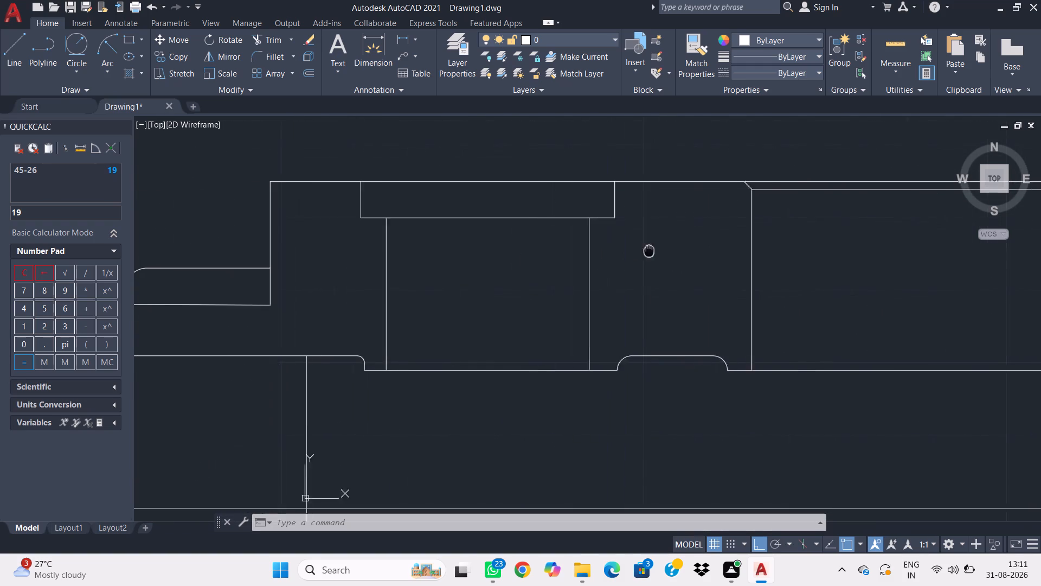
middle_drag(656, 251, 673, 249)
scroll(609, 251, down, 2)
scroll(716, 310, down, 1)
middle_drag(730, 350, 712, 64)
middle_drag(667, 384, 642, 146)
scroll(640, 155, down, 1)
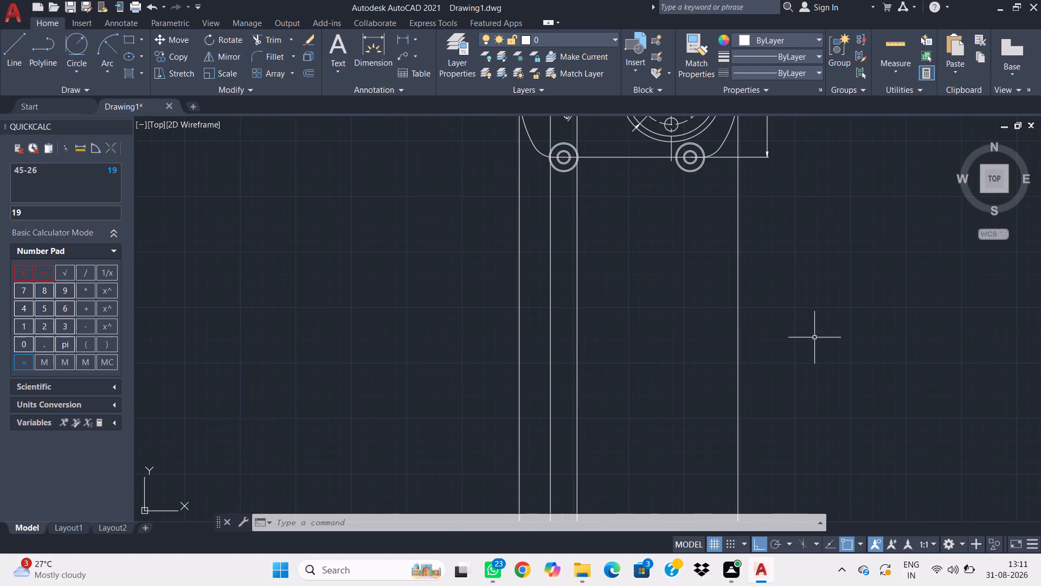
drag(870, 387, 805, 379)
click(442, 355)
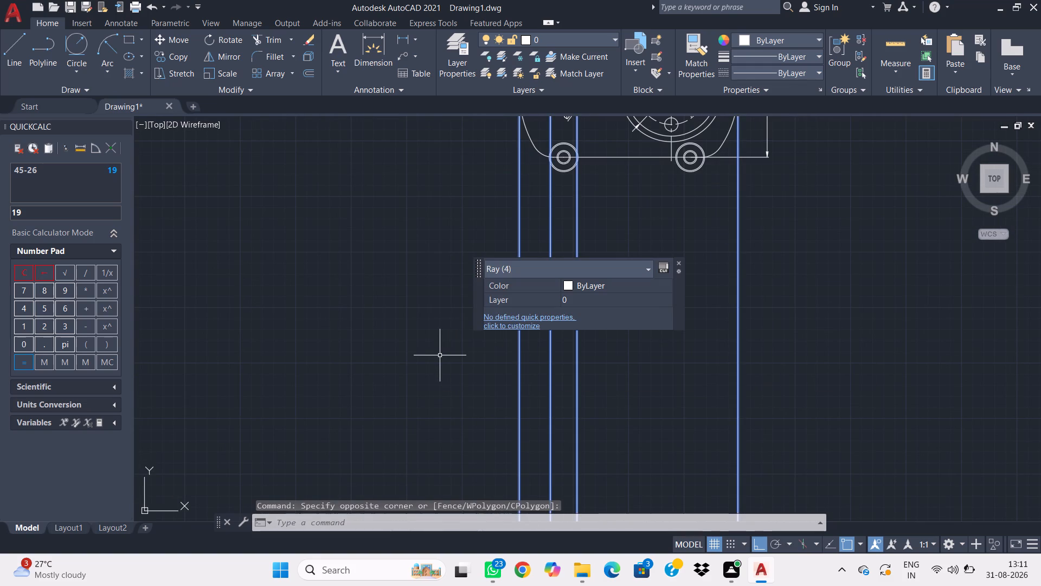
key(Delete)
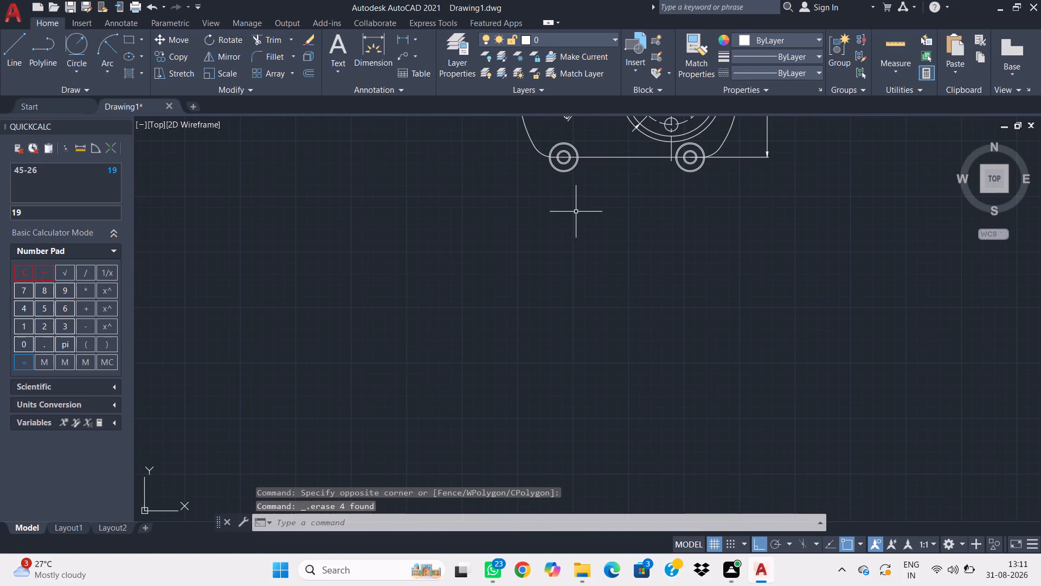
Draw the housing's missing right and left outer vertical edges between the base line and the outer corner fillets.
middle_drag(577, 210, 544, 575)
scroll(644, 360, up, 2)
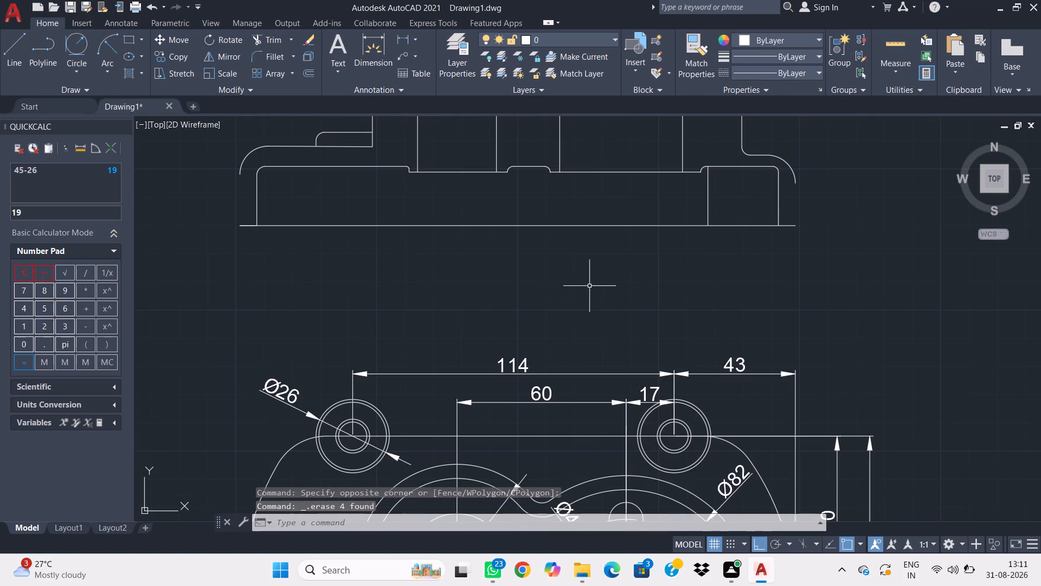
text(l)
key(space)
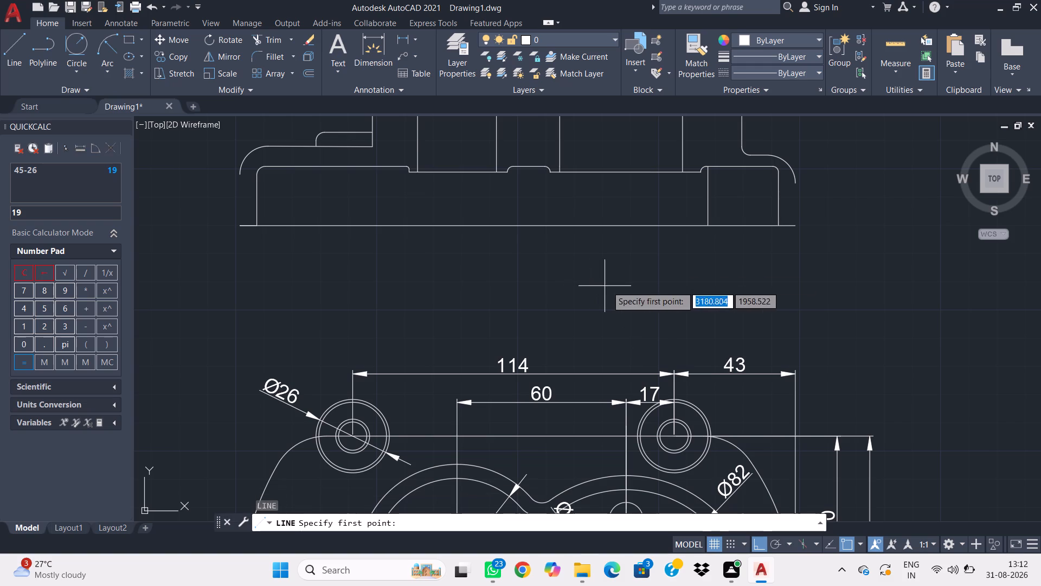
click(795, 226)
click(795, 184)
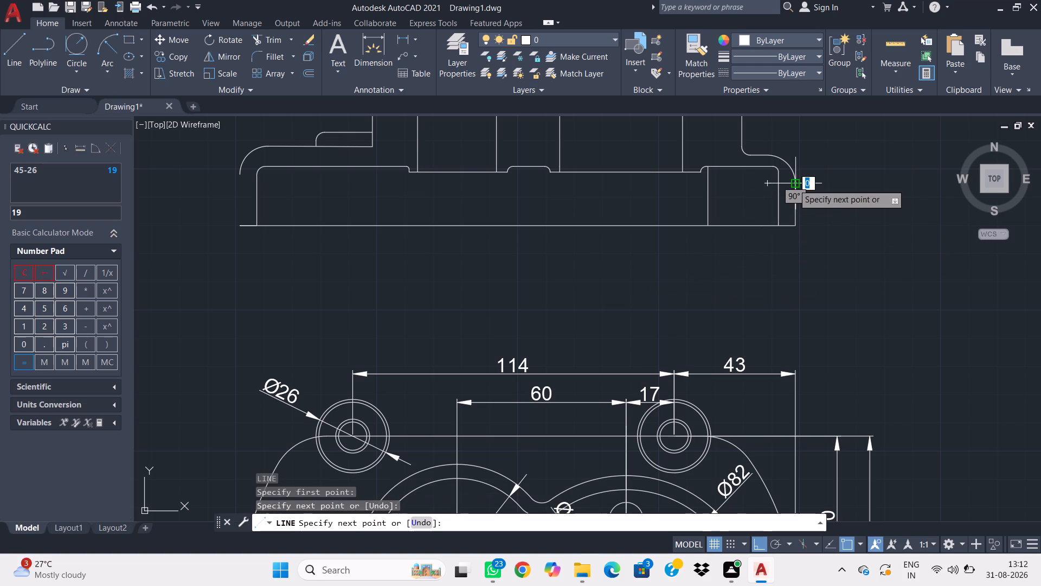
key(Escape)
key(space)
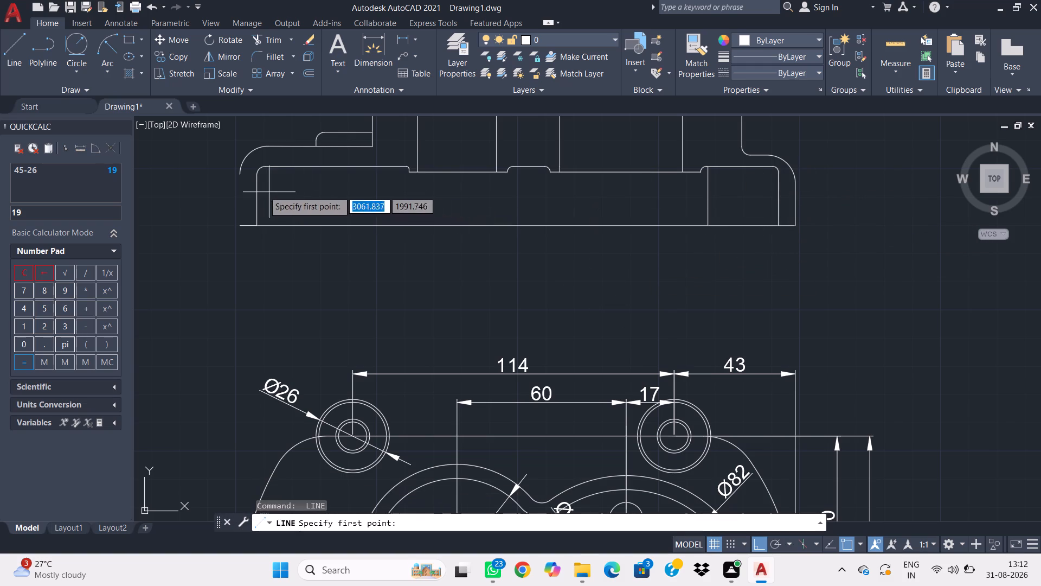
click(242, 175)
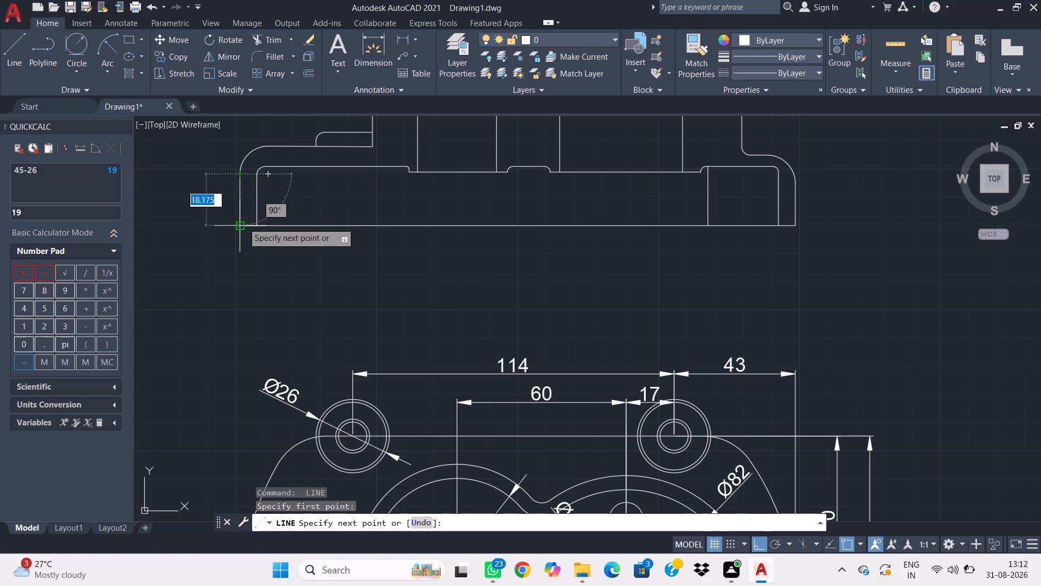
click(243, 222)
key(Escape)
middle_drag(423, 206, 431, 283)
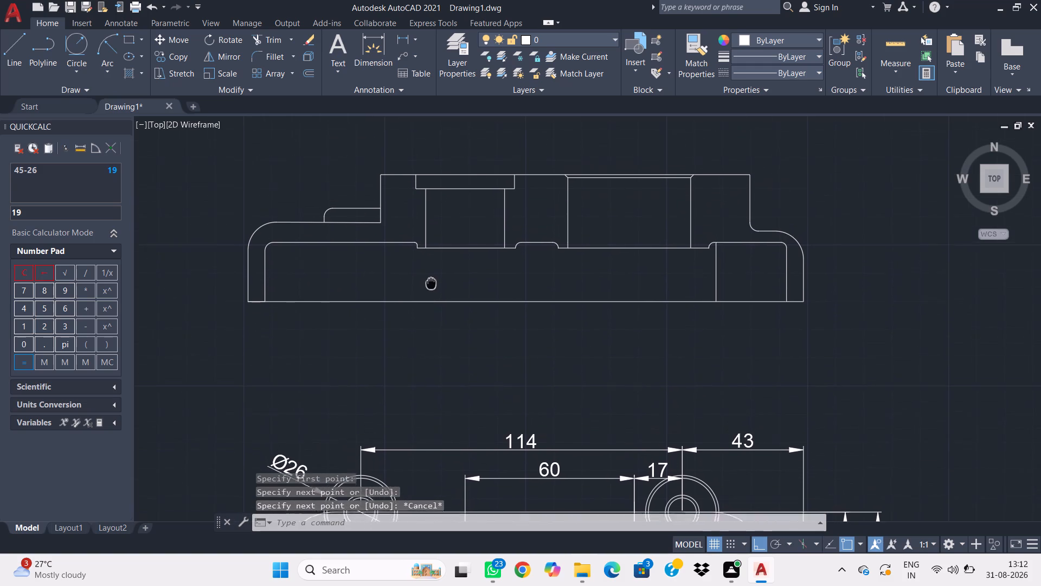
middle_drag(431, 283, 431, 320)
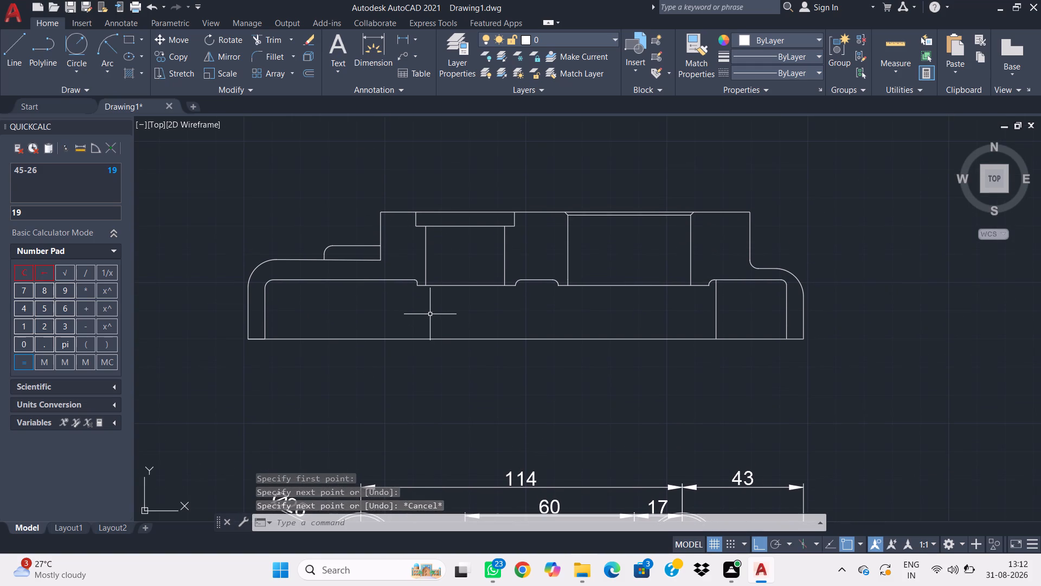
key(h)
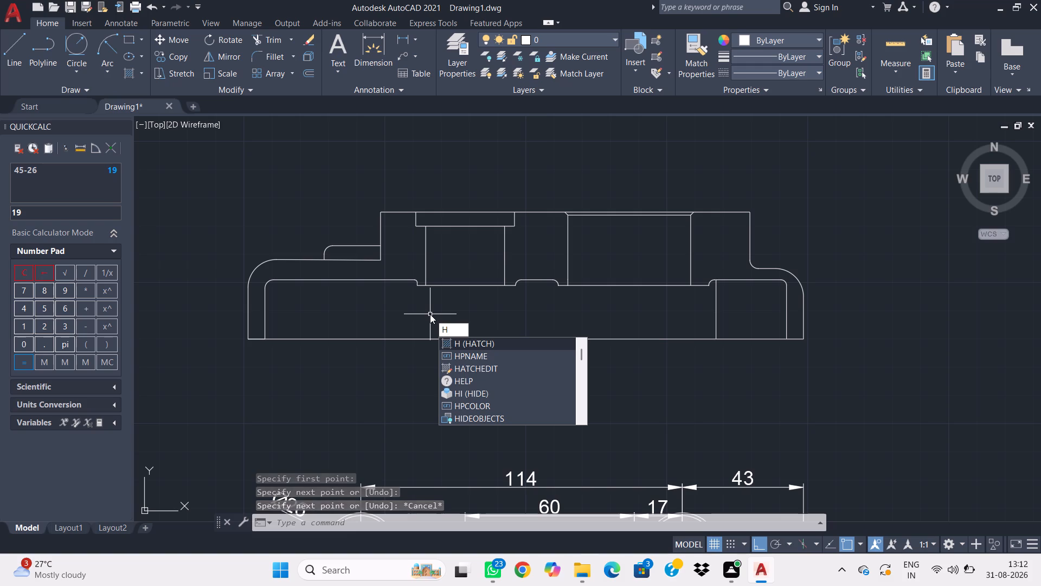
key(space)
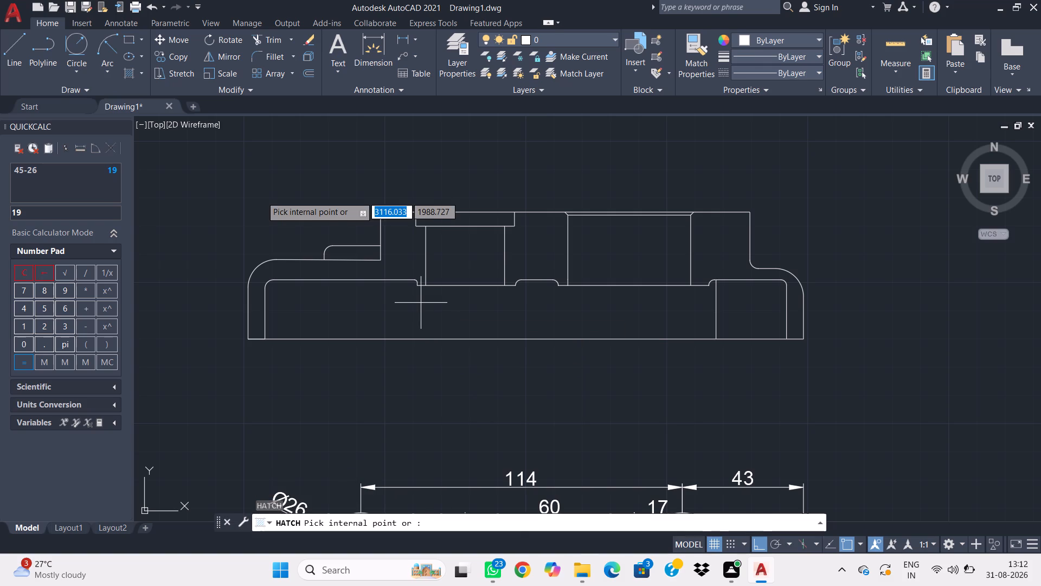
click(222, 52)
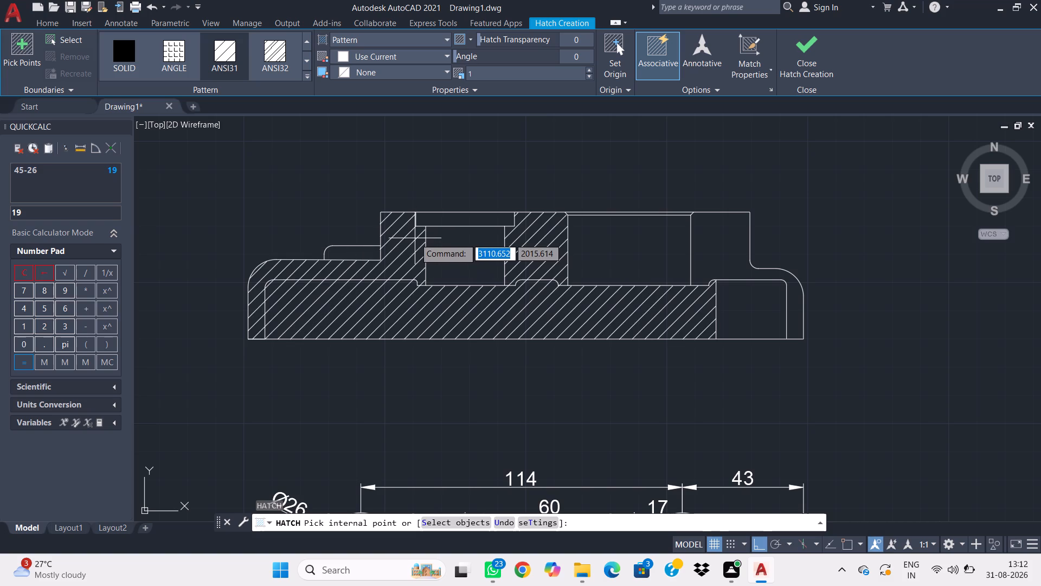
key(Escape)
Hatch the sectional view's three cut-material areas with ANSI31: the left wall, the block between the bores, and the right wall.
scroll(357, 245, up, 1)
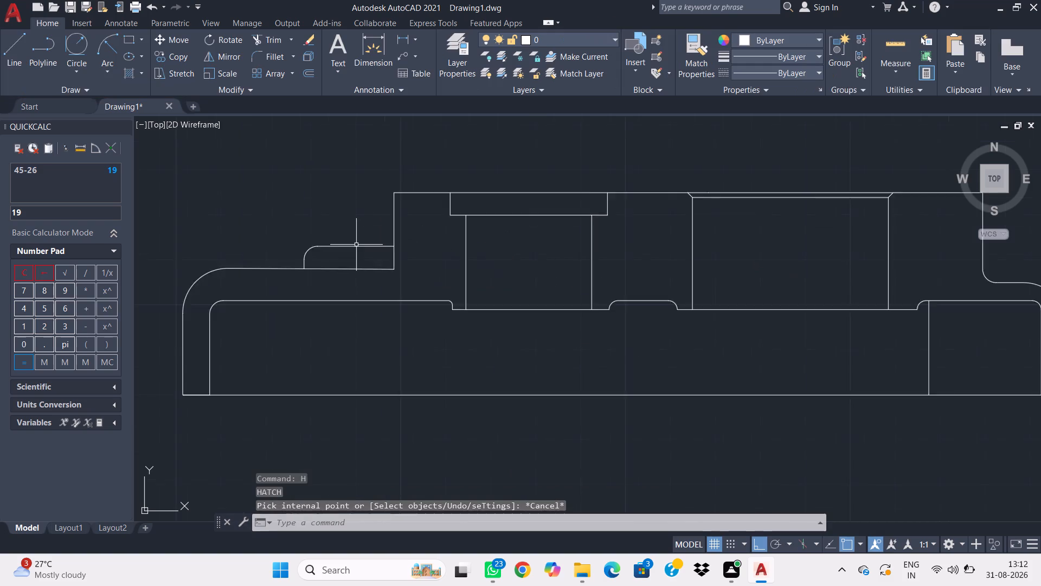
scroll(356, 245, up, 1)
click(137, 71)
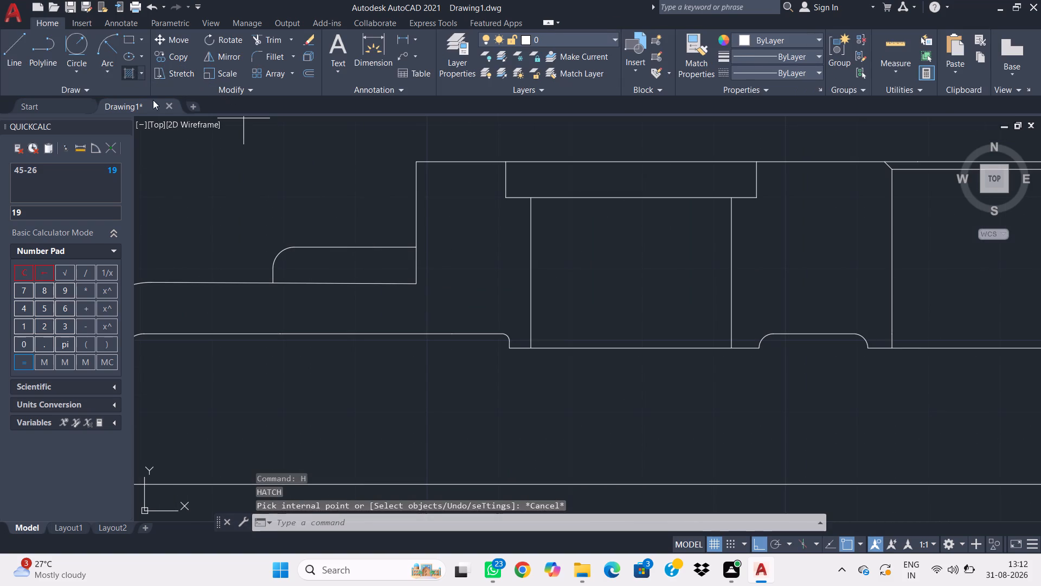
click(223, 55)
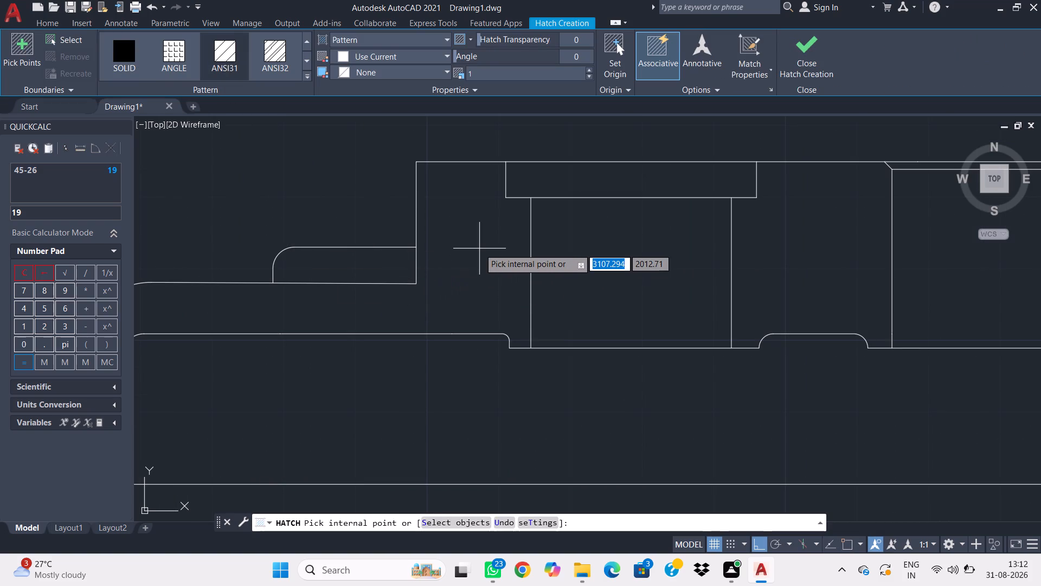
click(479, 249)
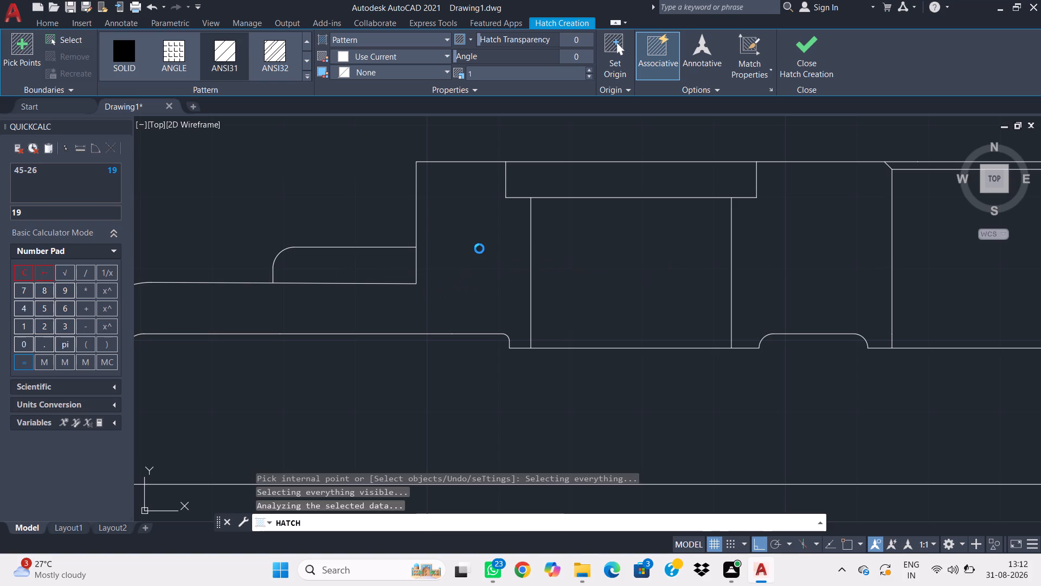
middle_drag(335, 332, 496, 213)
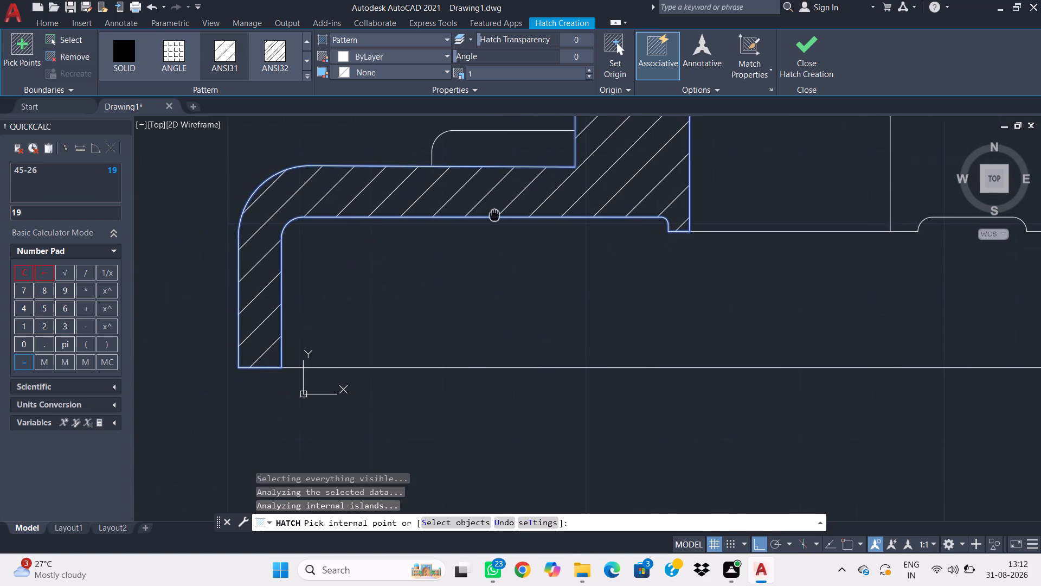
middle_drag(496, 213, 198, 315)
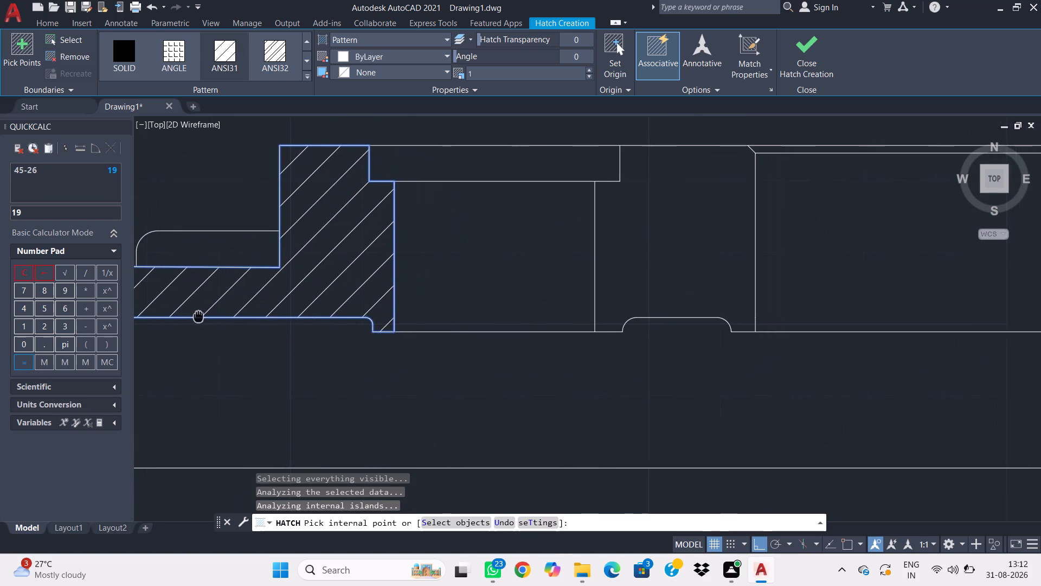
middle_drag(198, 315, 138, 300)
click(624, 228)
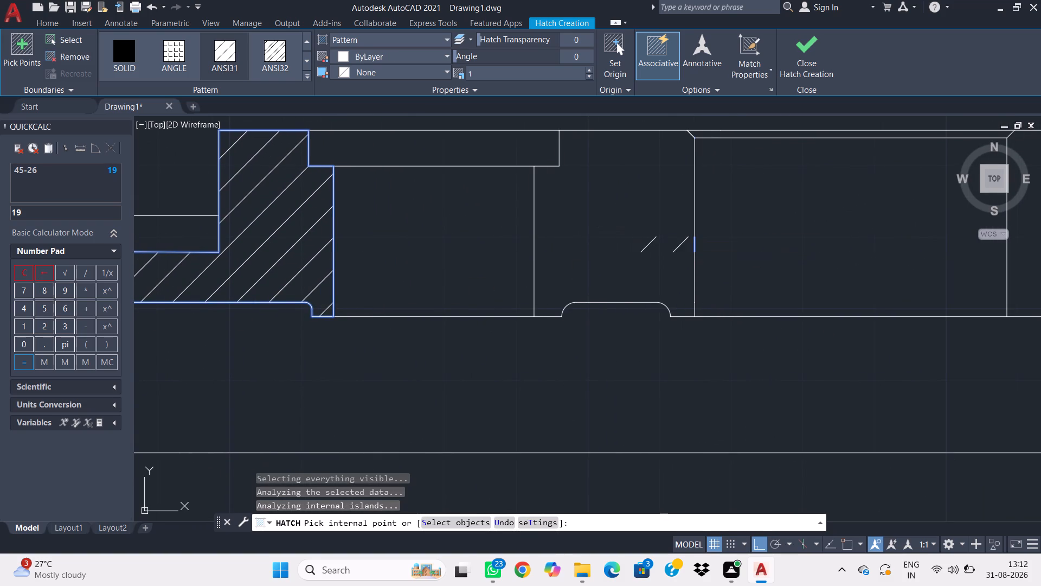
middle_drag(883, 265, 500, 247)
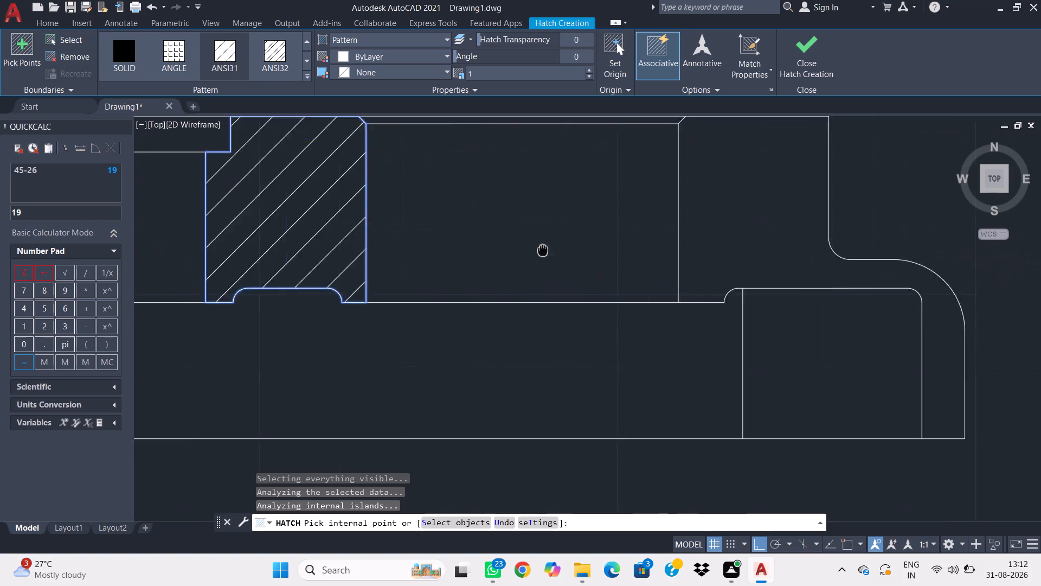
middle_drag(500, 247, 313, 206)
click(494, 190)
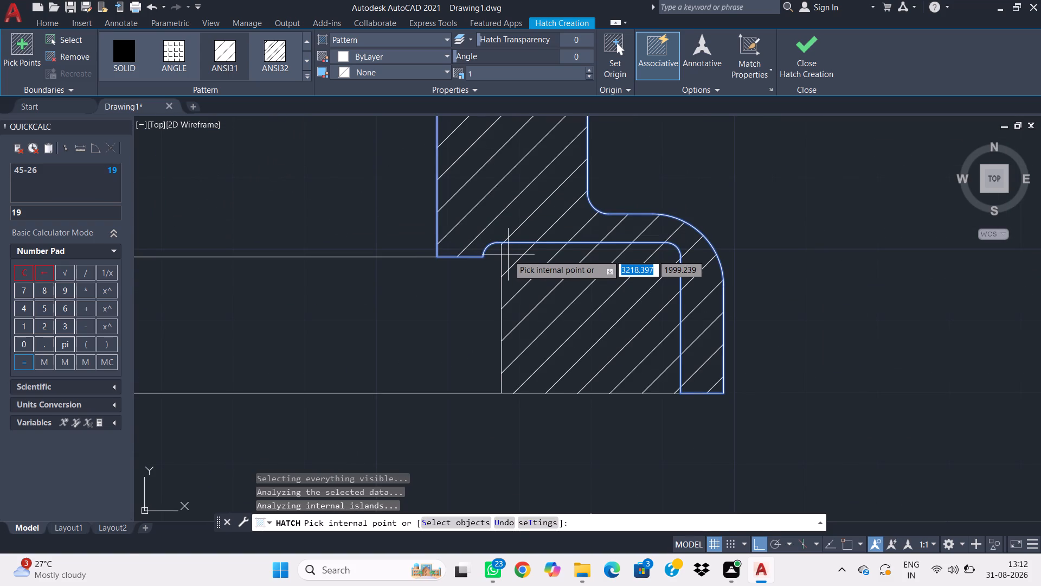
middle_drag(391, 340, 503, 301)
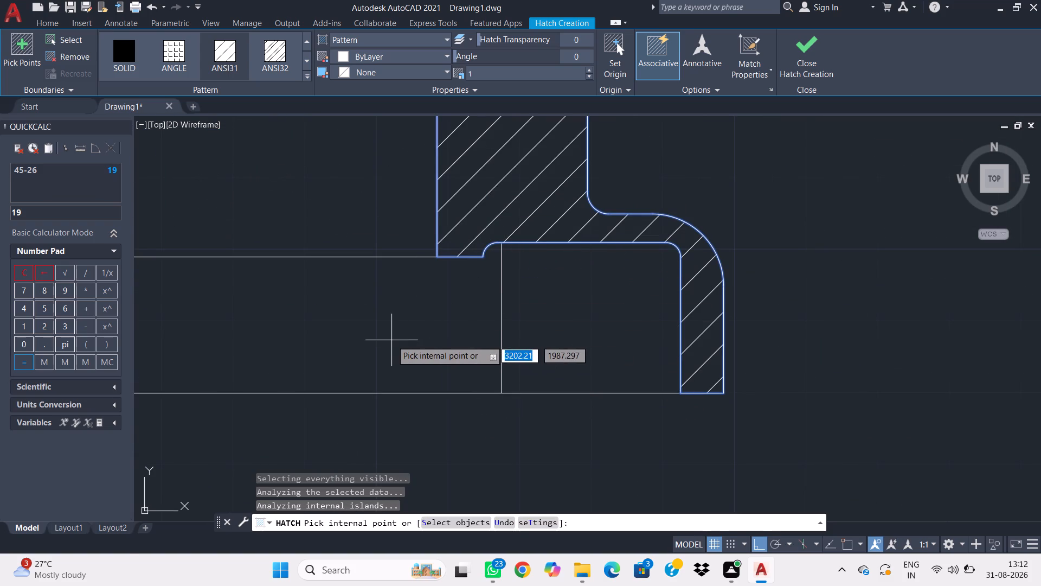
middle_drag(503, 301, 567, 268)
scroll(563, 272, down, 2)
middle_drag(422, 258, 463, 272)
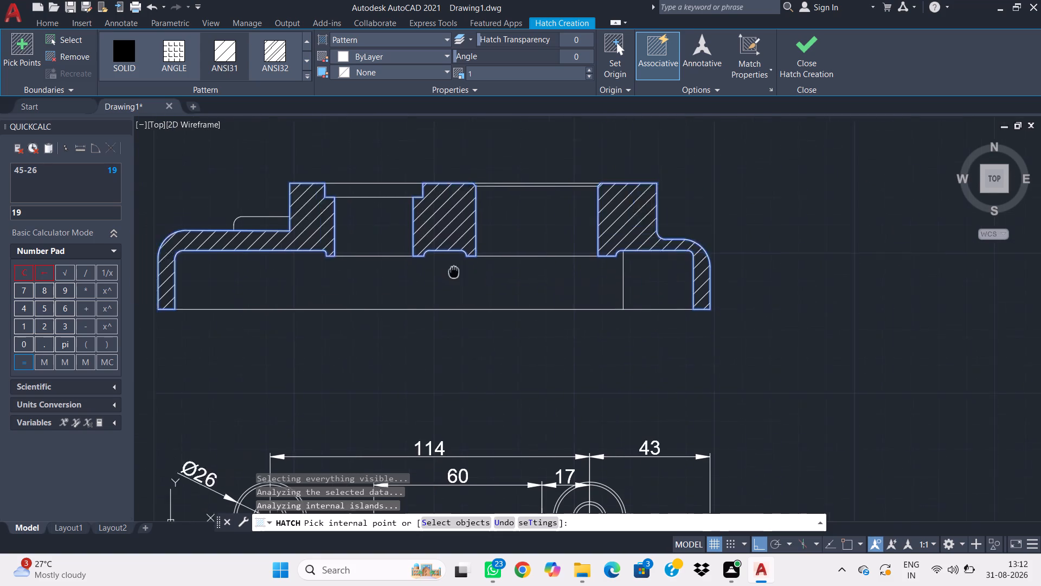
middle_drag(463, 272, 534, 278)
key(Escape)
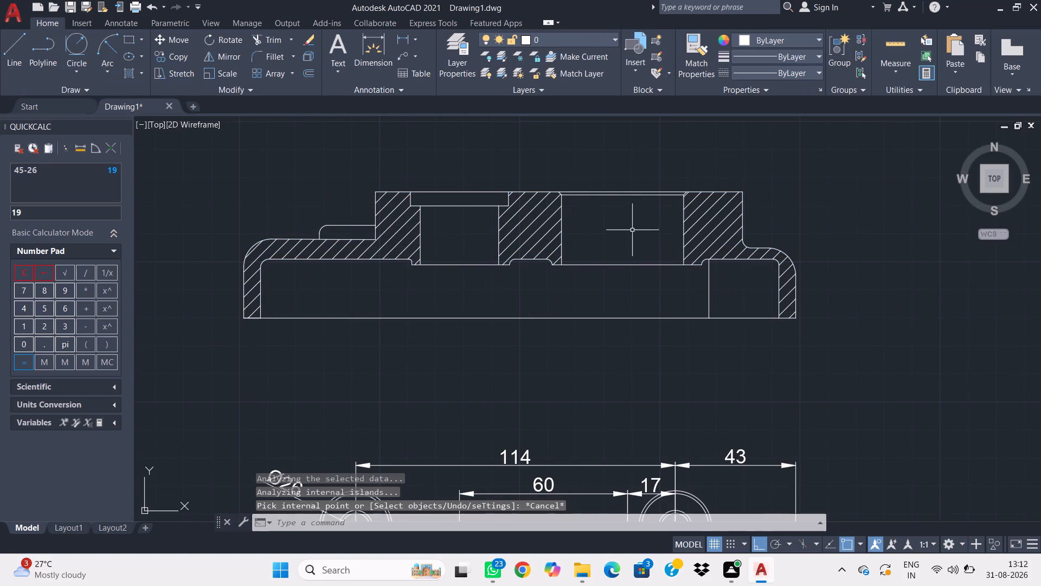
Move the whole hatched sectional view about 22 units straight down, closer to the dimensioned view.
scroll(658, 244, down, 2)
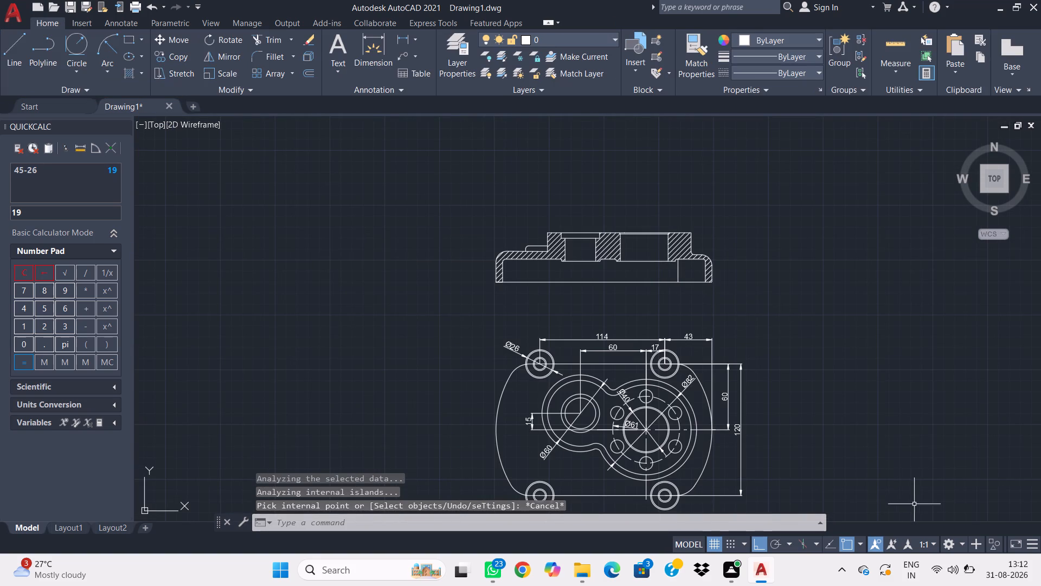
drag(801, 307, 763, 293)
click(425, 180)
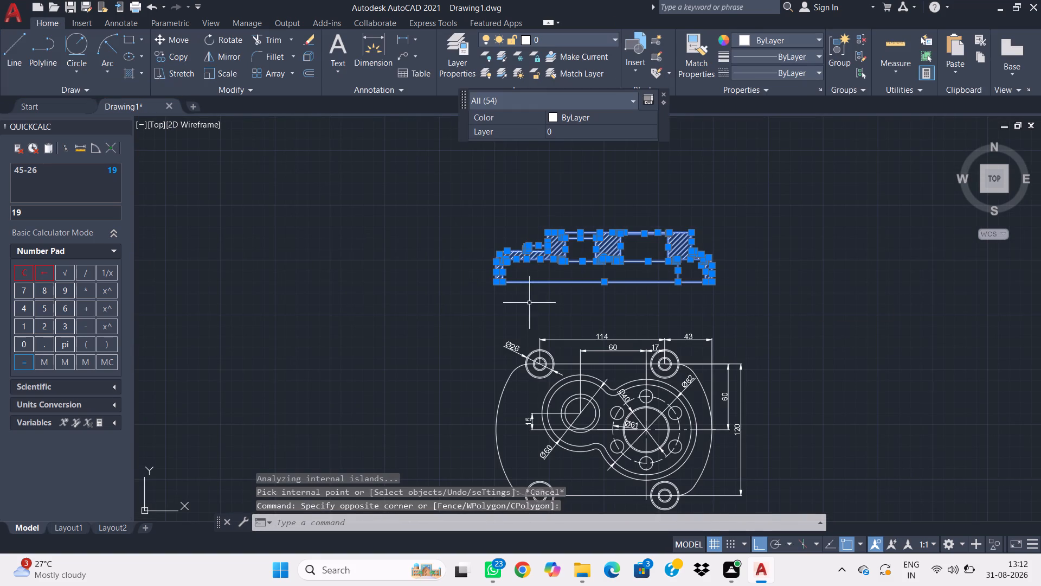
text(m)
key(space)
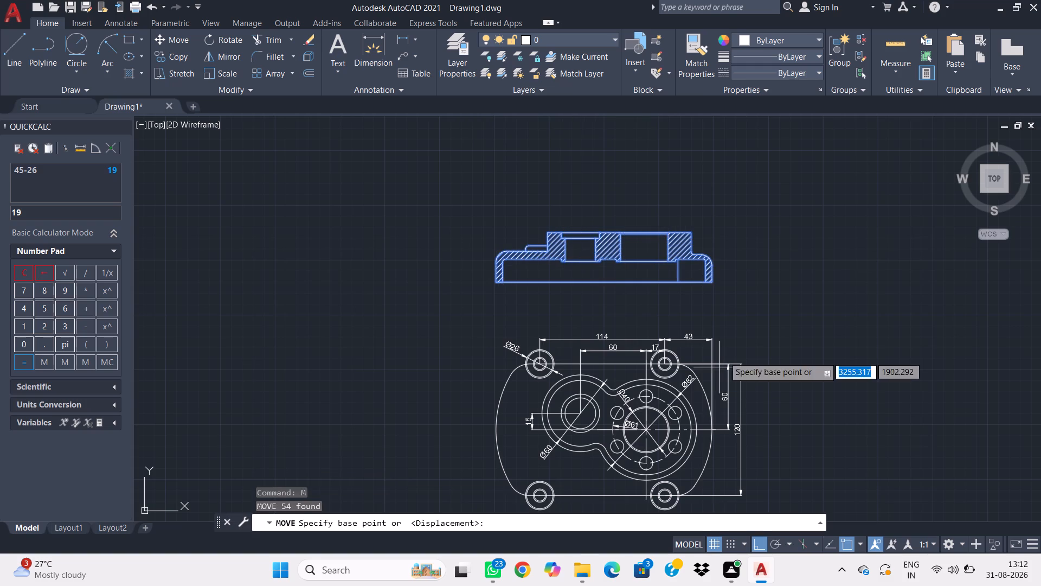
click(780, 218)
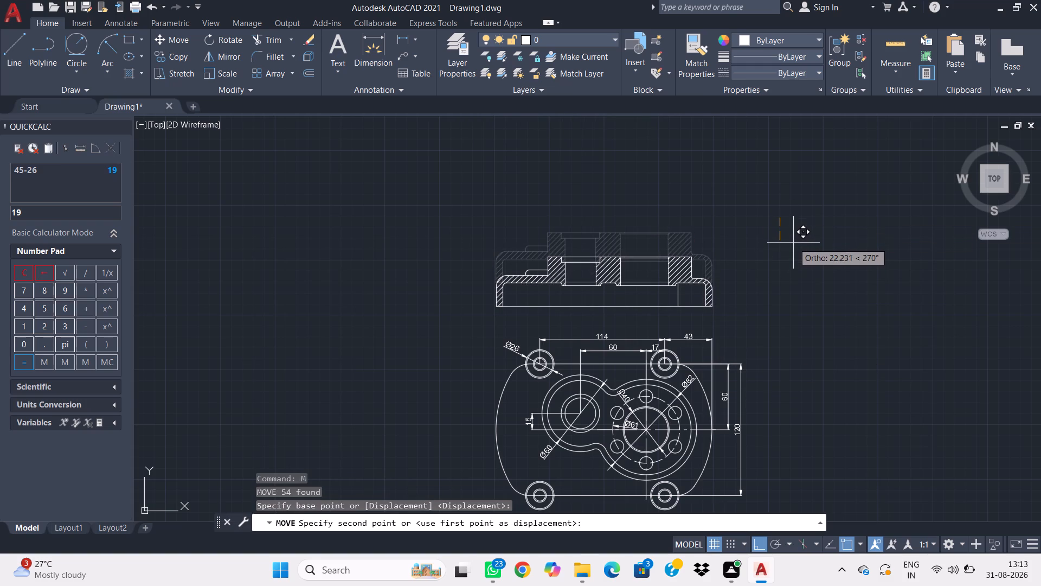
click(793, 243)
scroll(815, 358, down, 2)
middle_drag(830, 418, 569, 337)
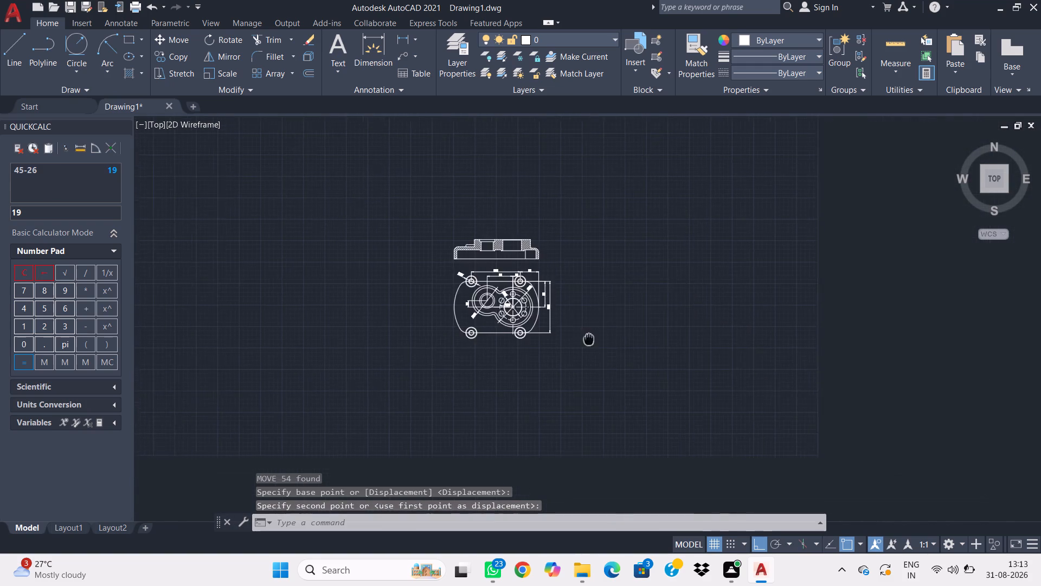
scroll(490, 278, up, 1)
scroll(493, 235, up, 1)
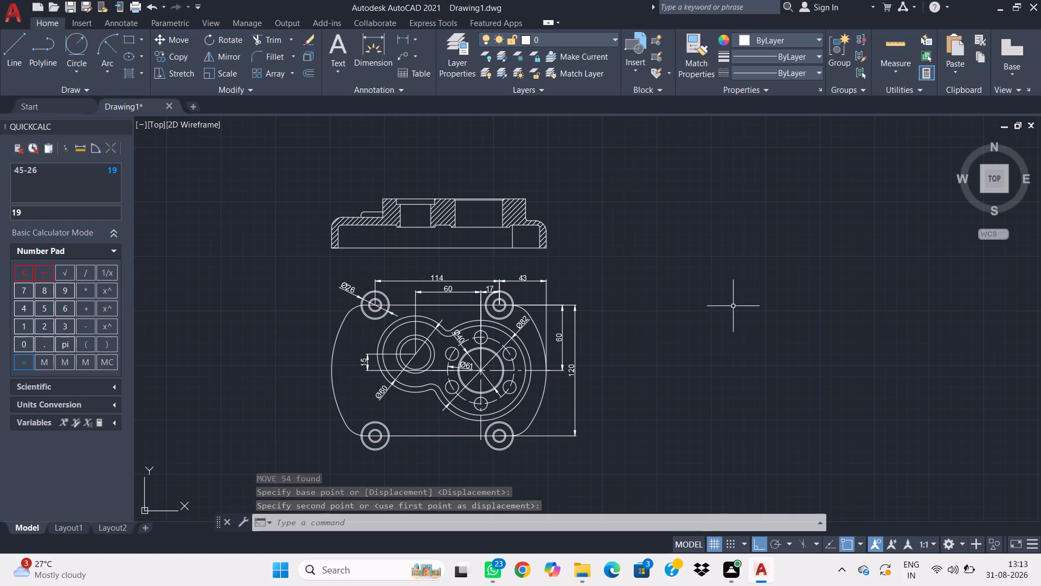
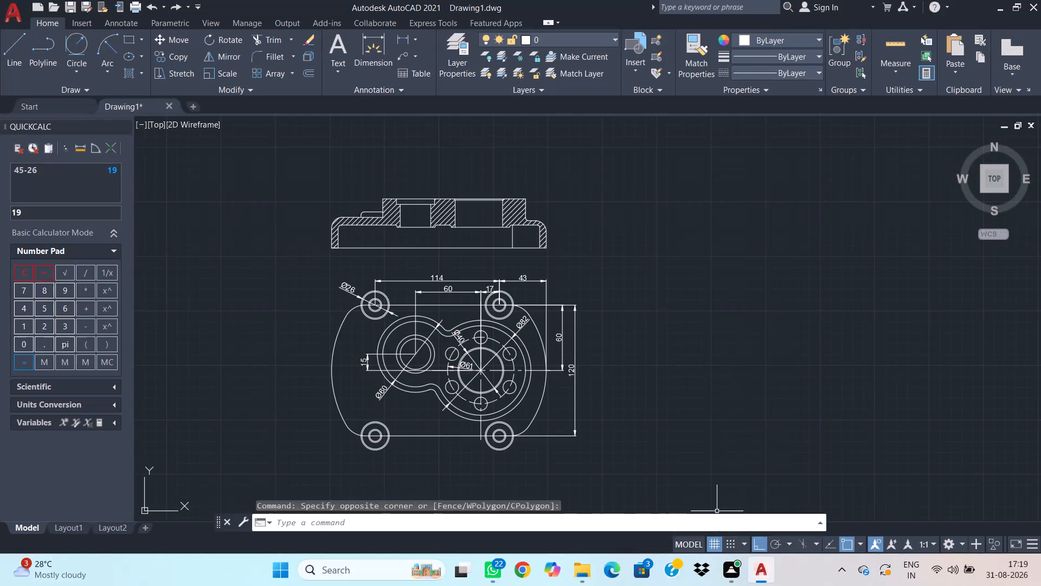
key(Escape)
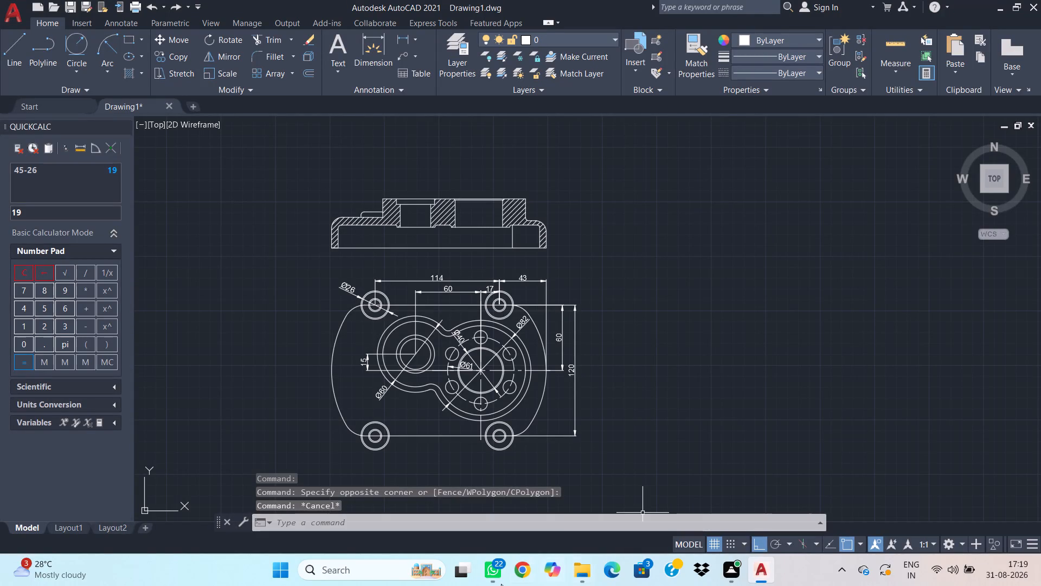
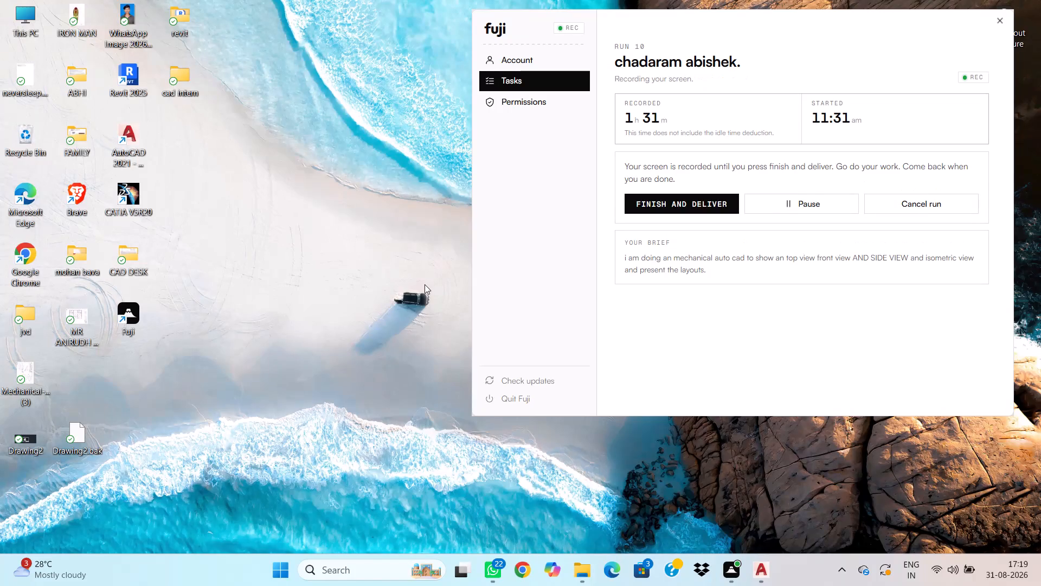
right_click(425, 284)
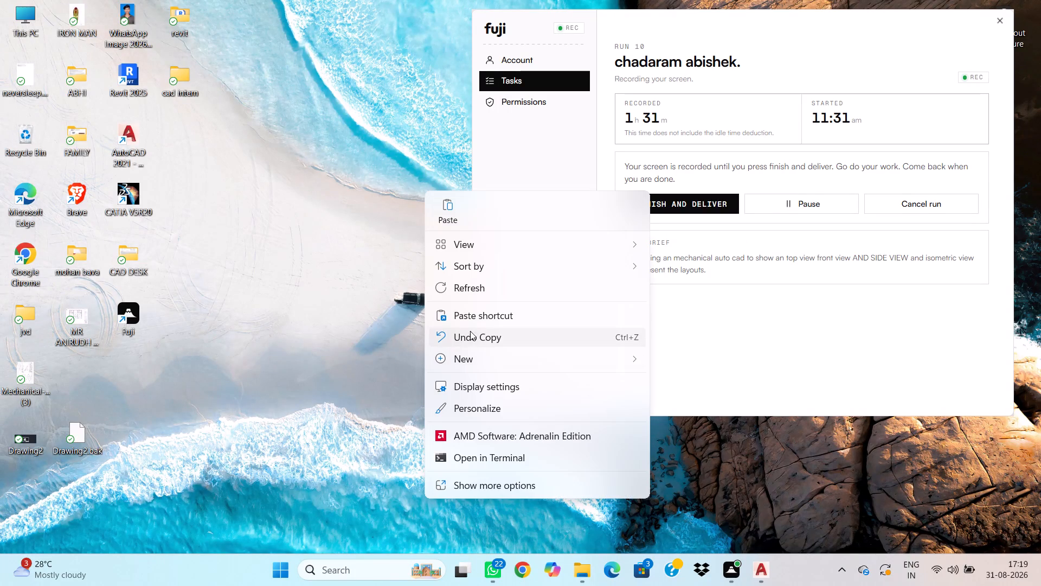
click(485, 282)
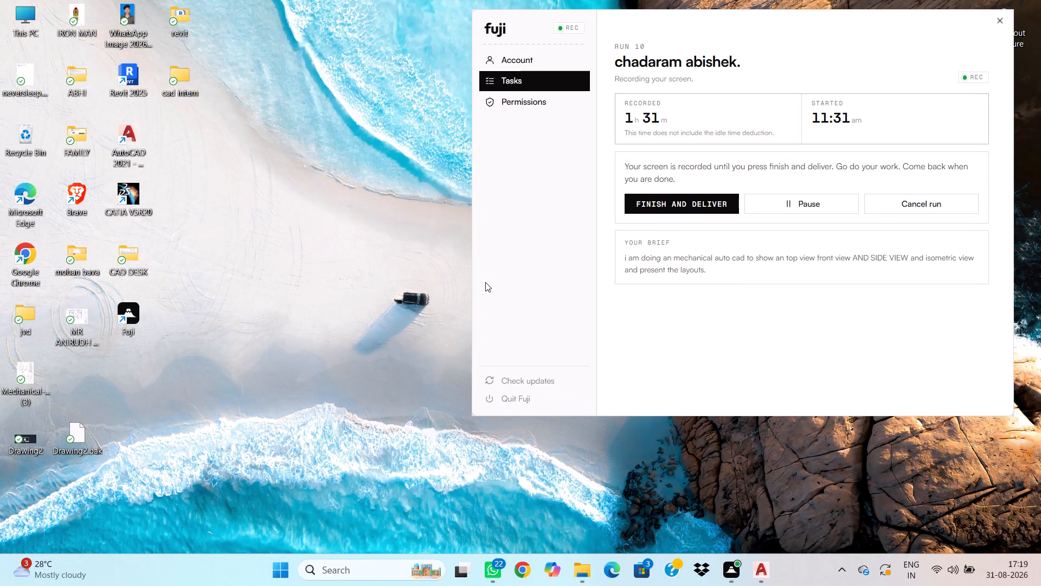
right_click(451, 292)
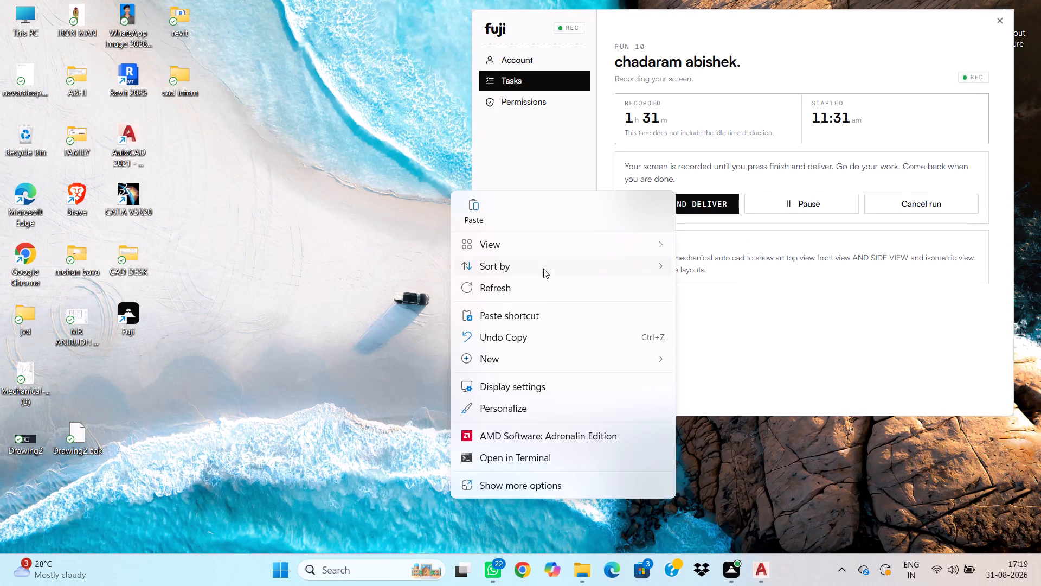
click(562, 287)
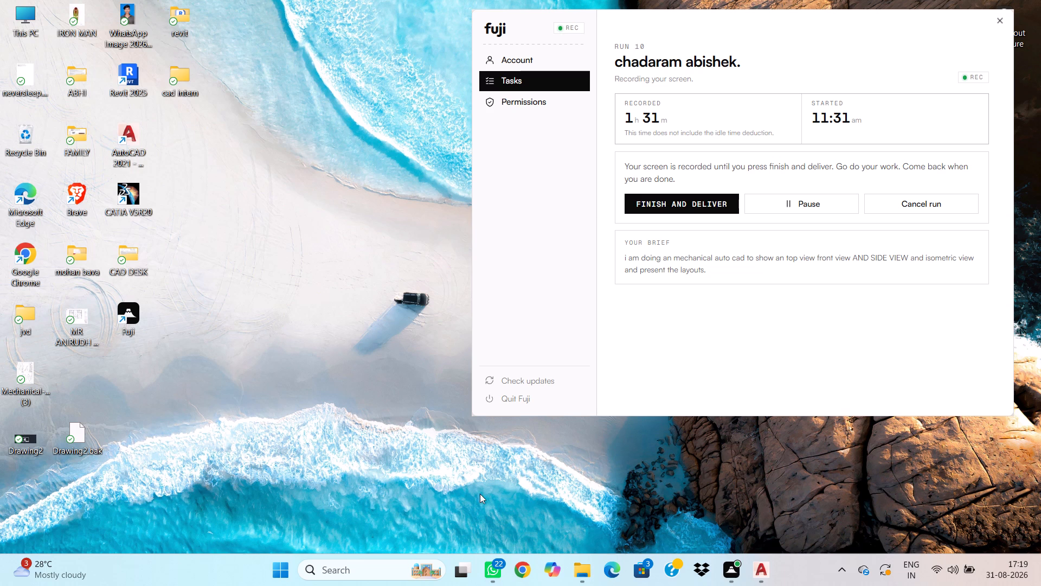
Switch to AutoCAD and bring up the housing drawing Drawing1.
click(769, 568)
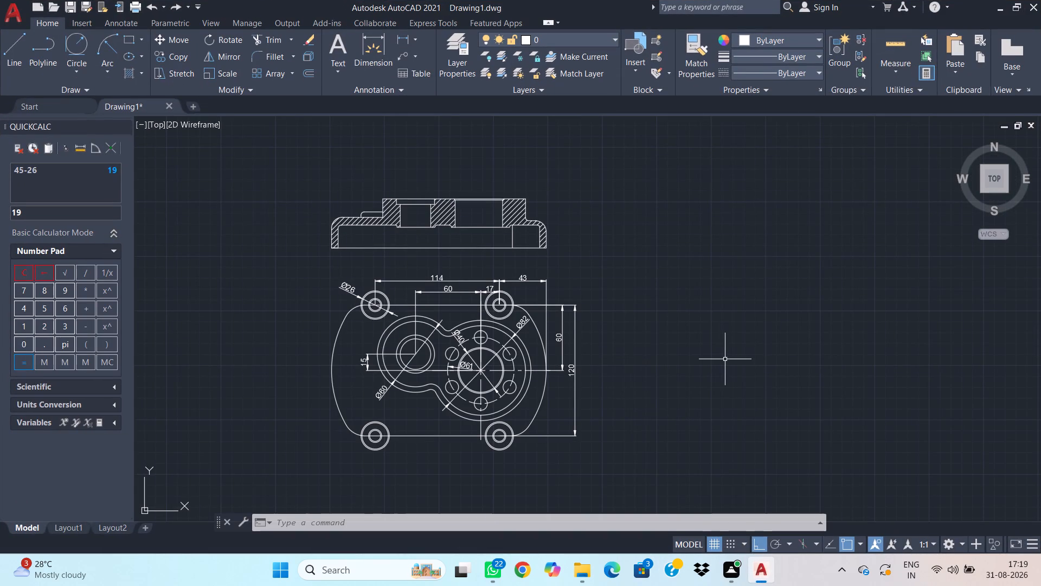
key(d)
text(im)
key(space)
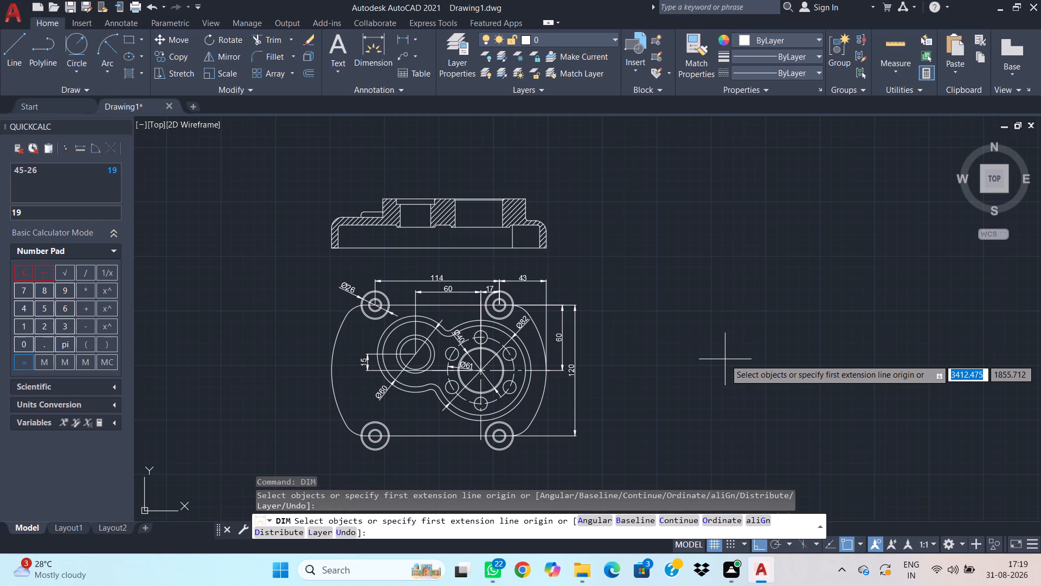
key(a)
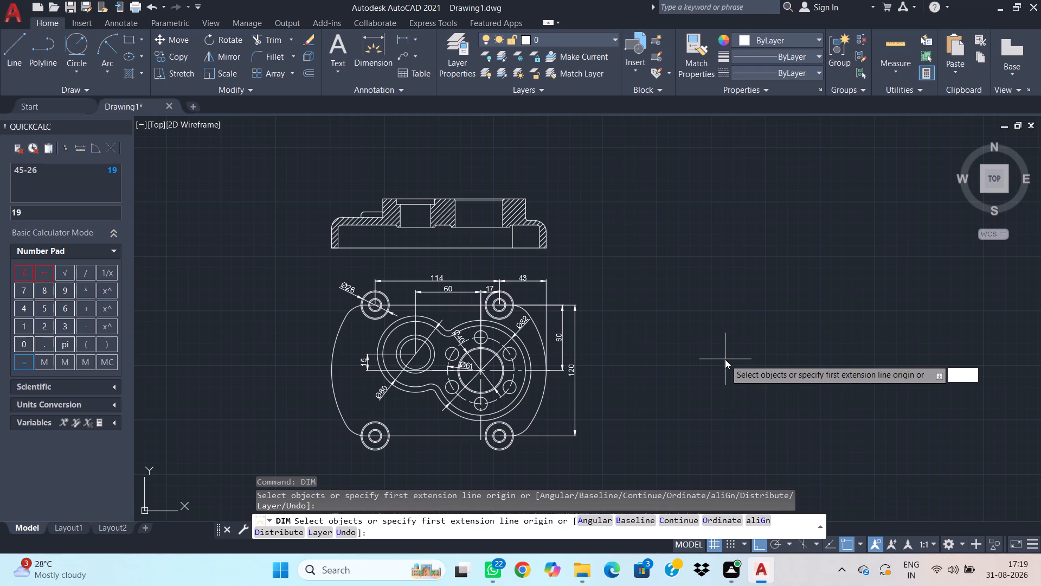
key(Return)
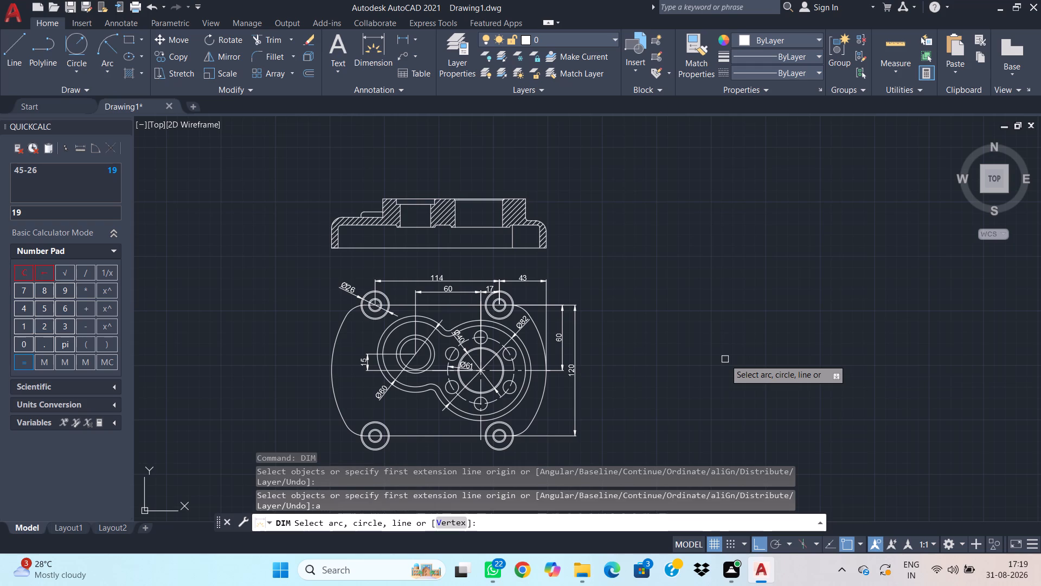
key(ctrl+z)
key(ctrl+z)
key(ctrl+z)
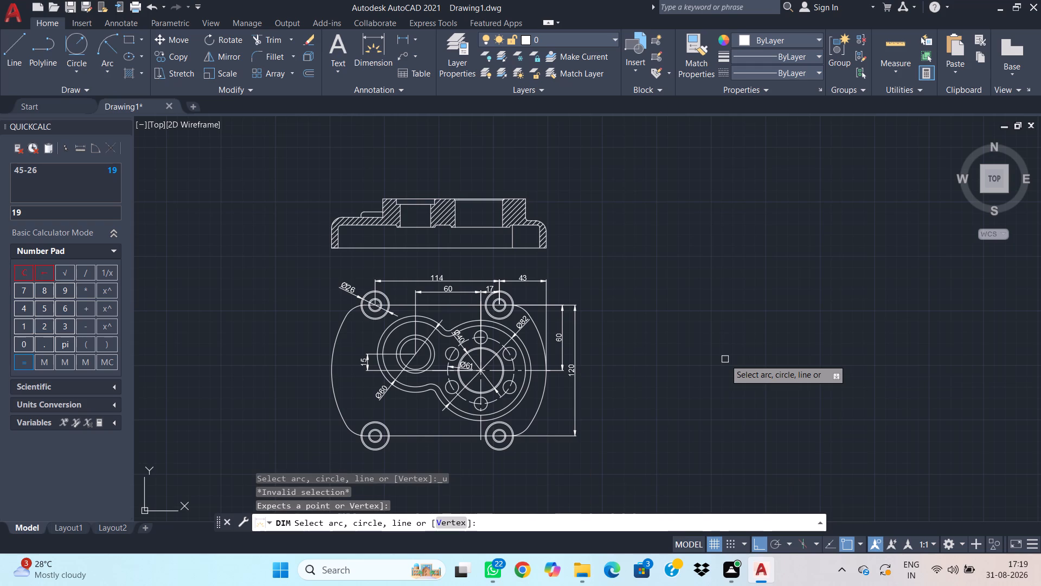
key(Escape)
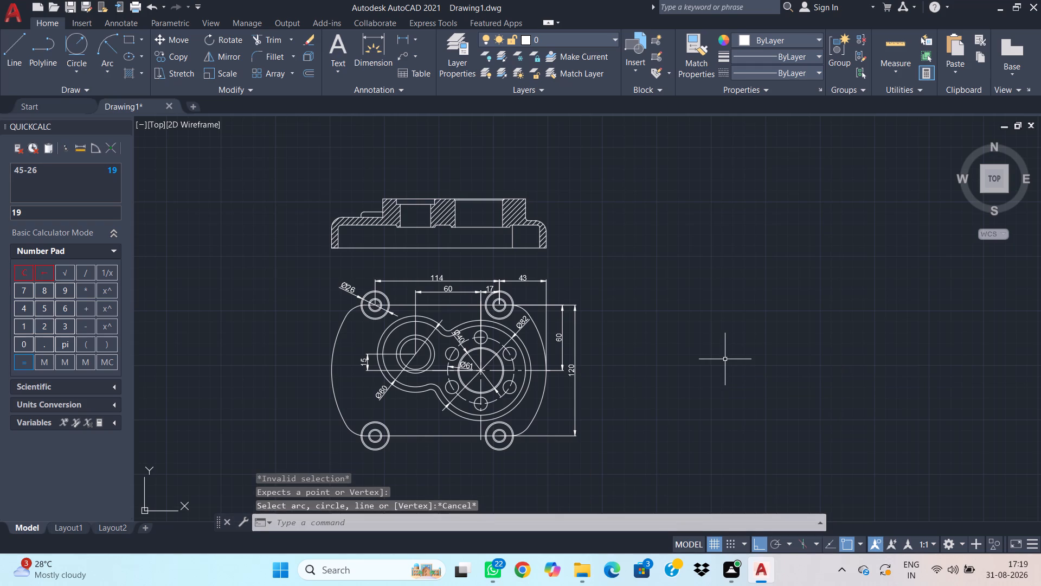
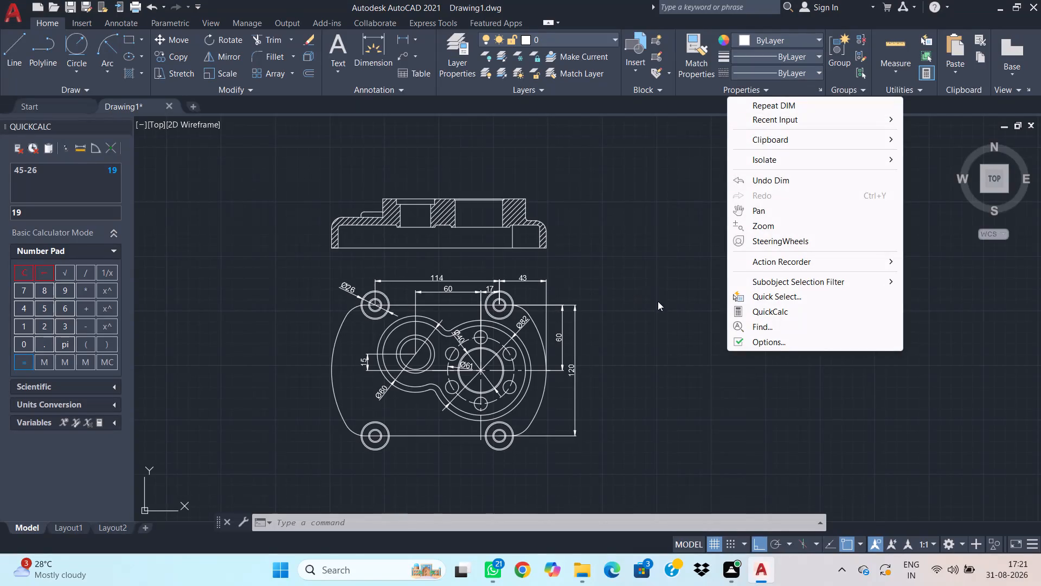
Add a vertical dimension for the depth of the shallow counterbore at the top of the section's left bore.
key(Escape)
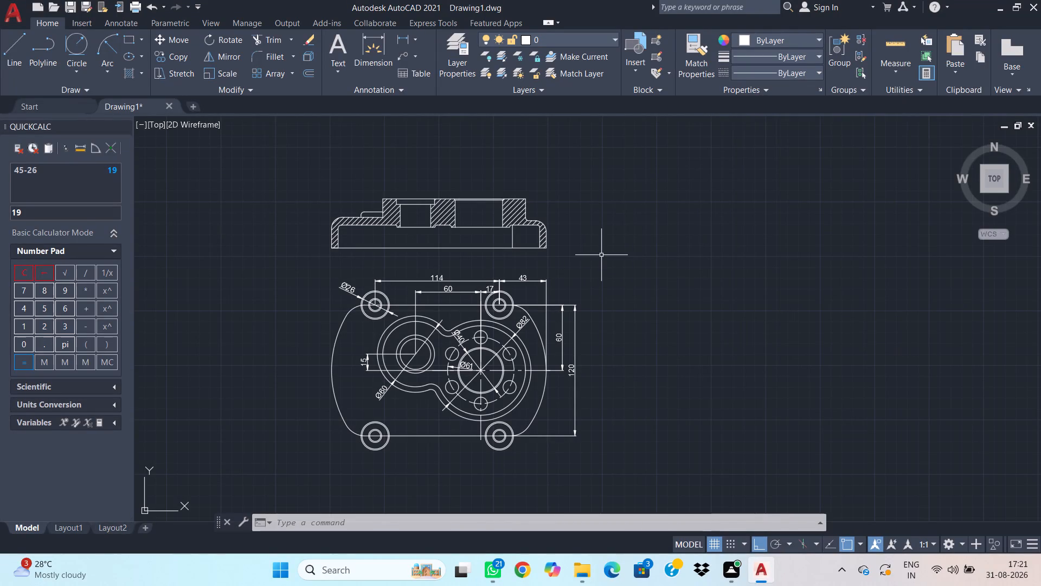
text(dim)
key(space)
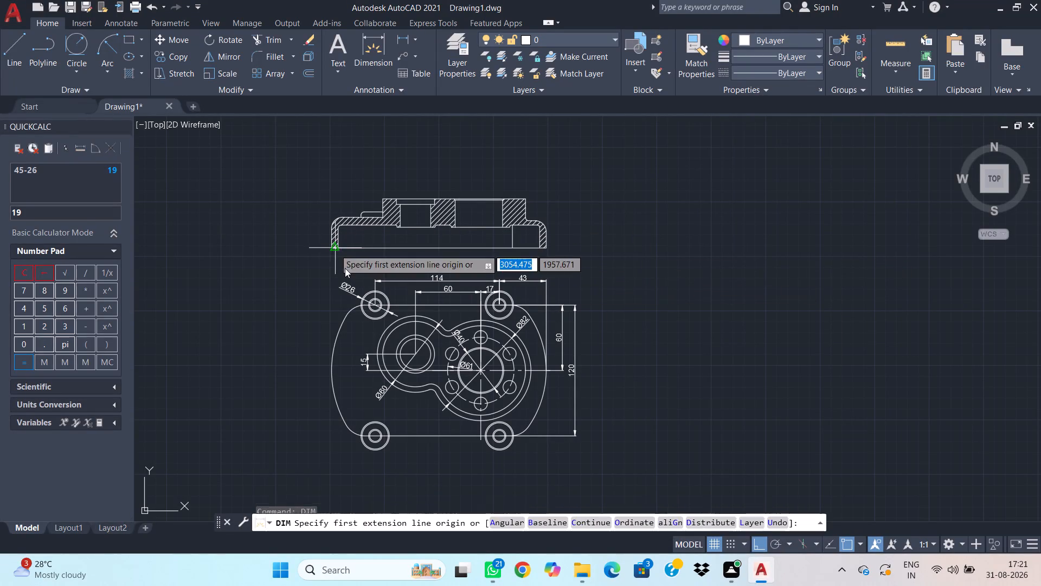
middle_drag(345, 268, 421, 263)
middle_drag(403, 258, 545, 247)
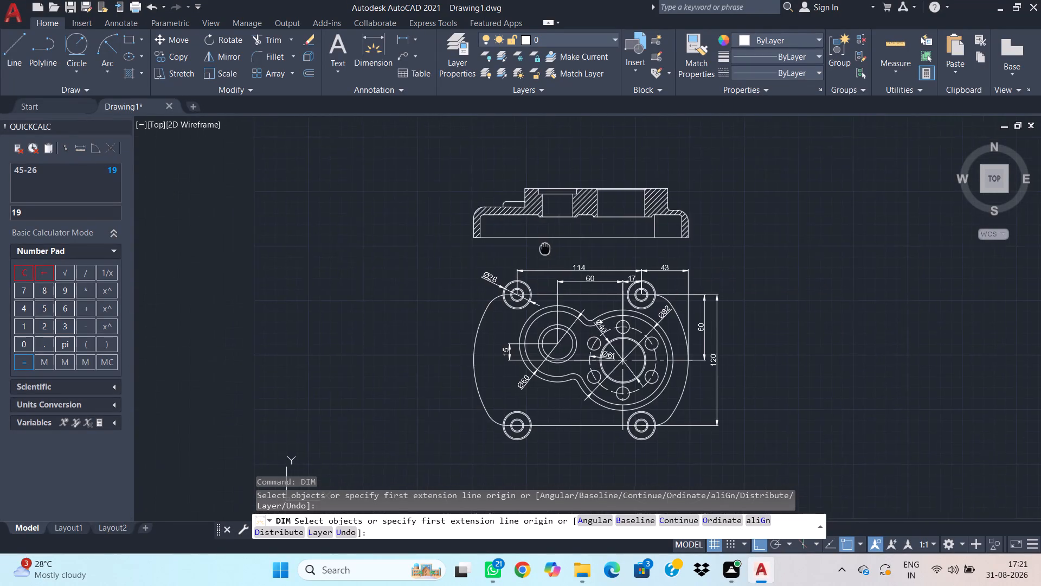
middle_drag(545, 247, 545, 247)
scroll(545, 247, up, 2)
middle_drag(543, 209, 438, 339)
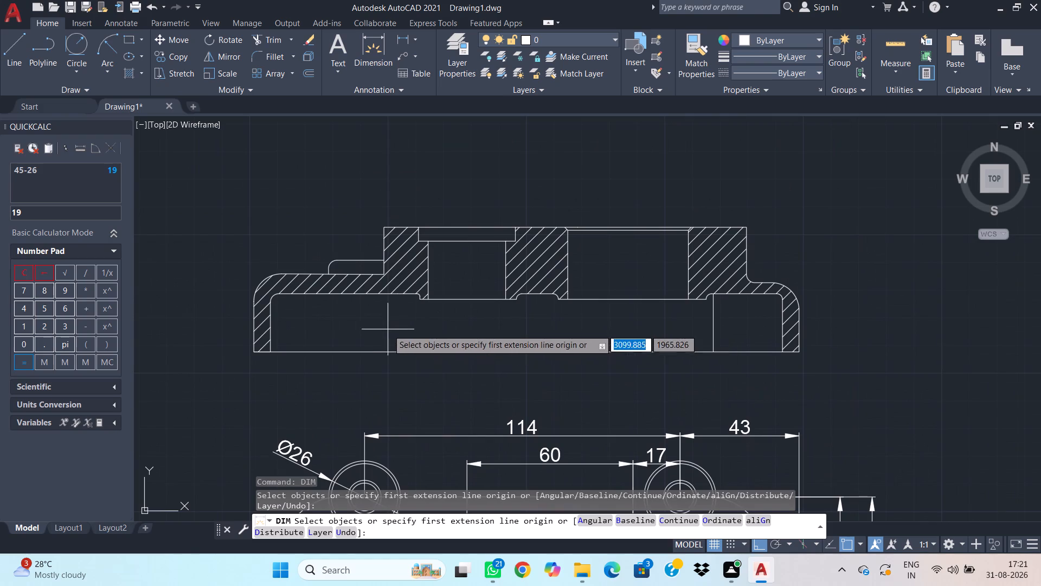
click(420, 227)
click(418, 243)
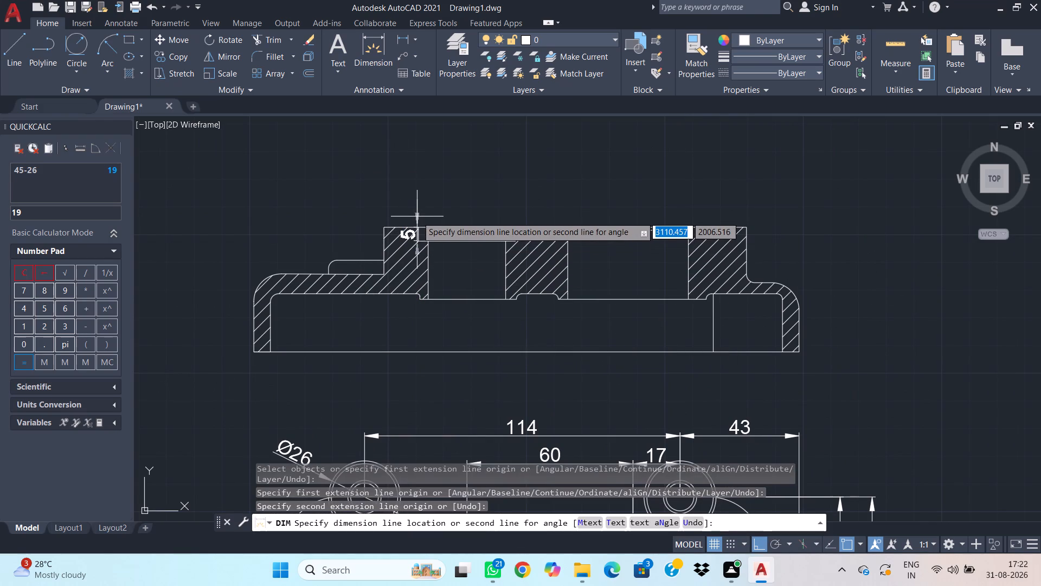
click(442, 199)
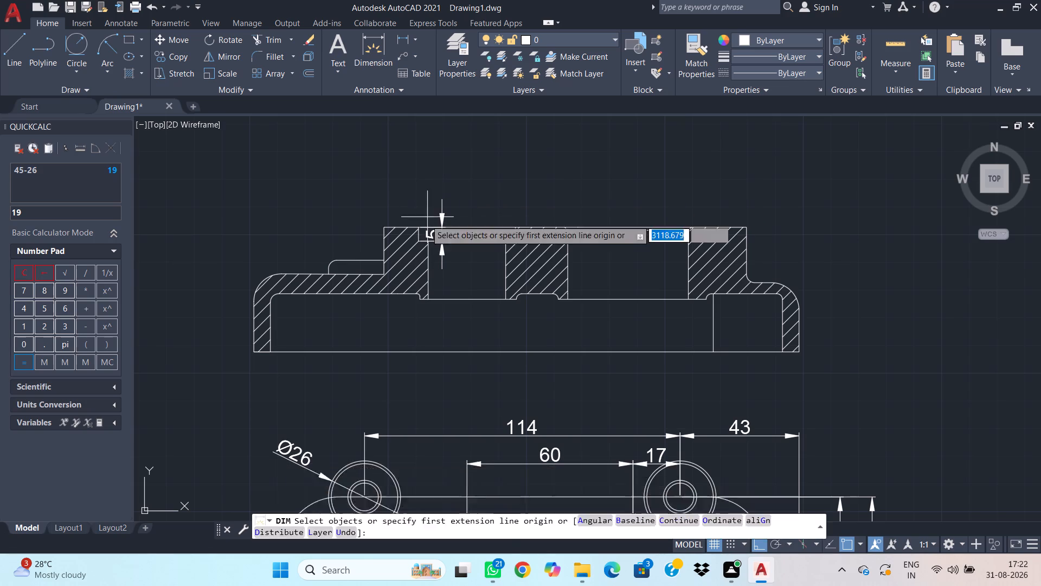
key(Escape)
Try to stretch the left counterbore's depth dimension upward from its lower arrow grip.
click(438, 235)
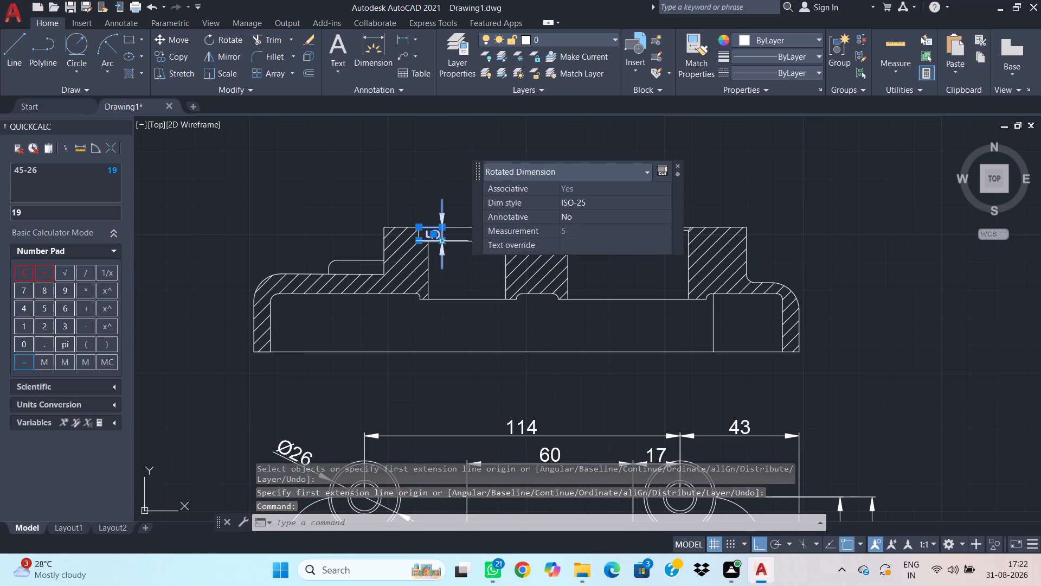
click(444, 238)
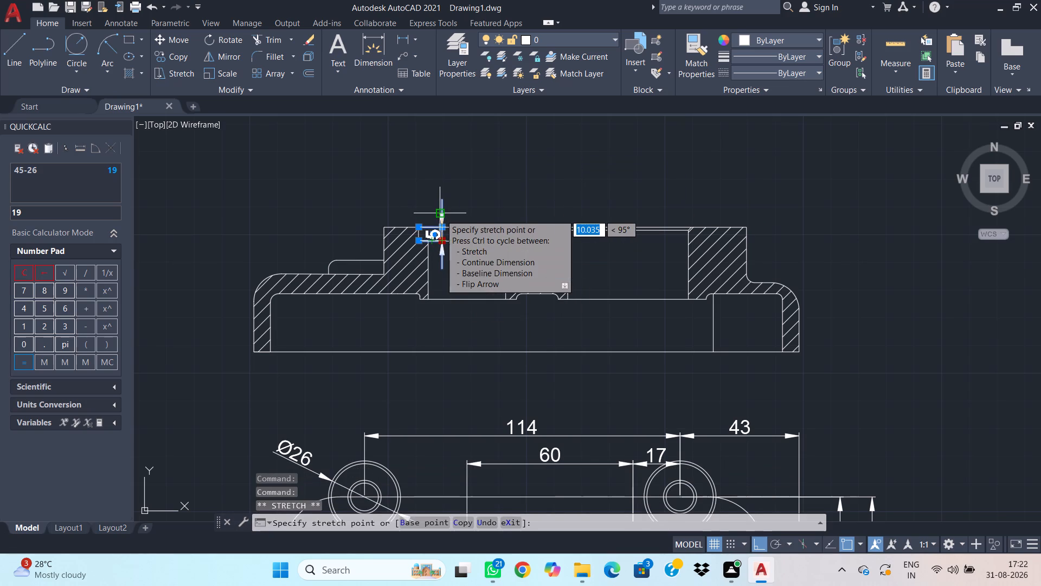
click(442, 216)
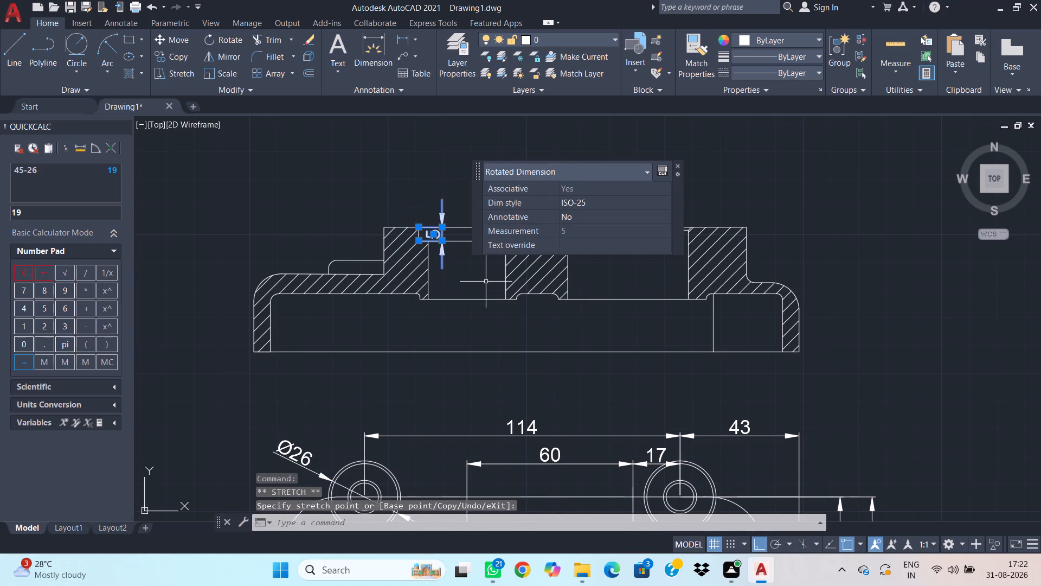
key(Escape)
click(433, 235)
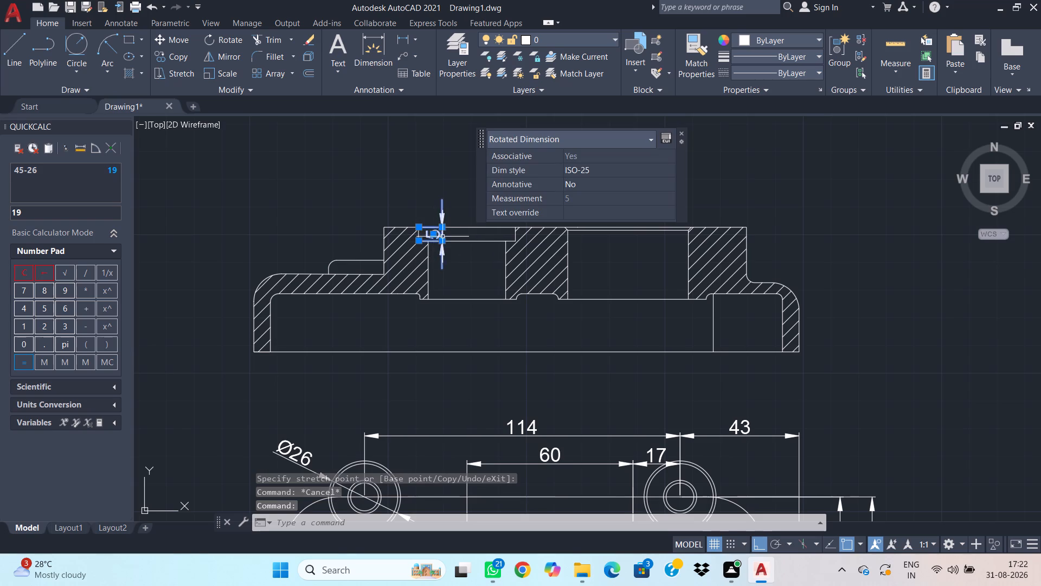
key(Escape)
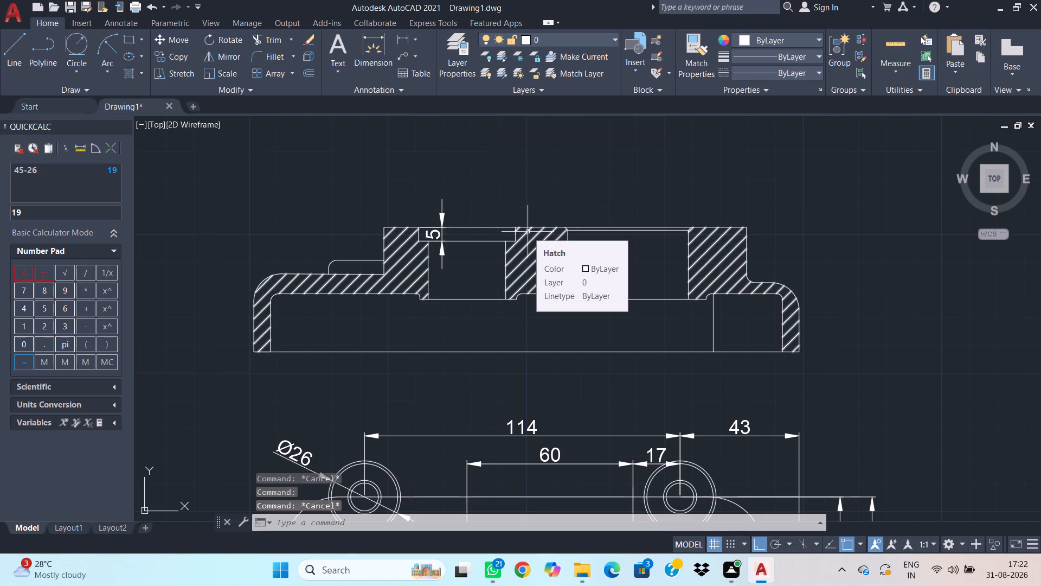
Dimension the left bore's width in the section, placing the dimension line inside the bore near its lower end.
key(space)
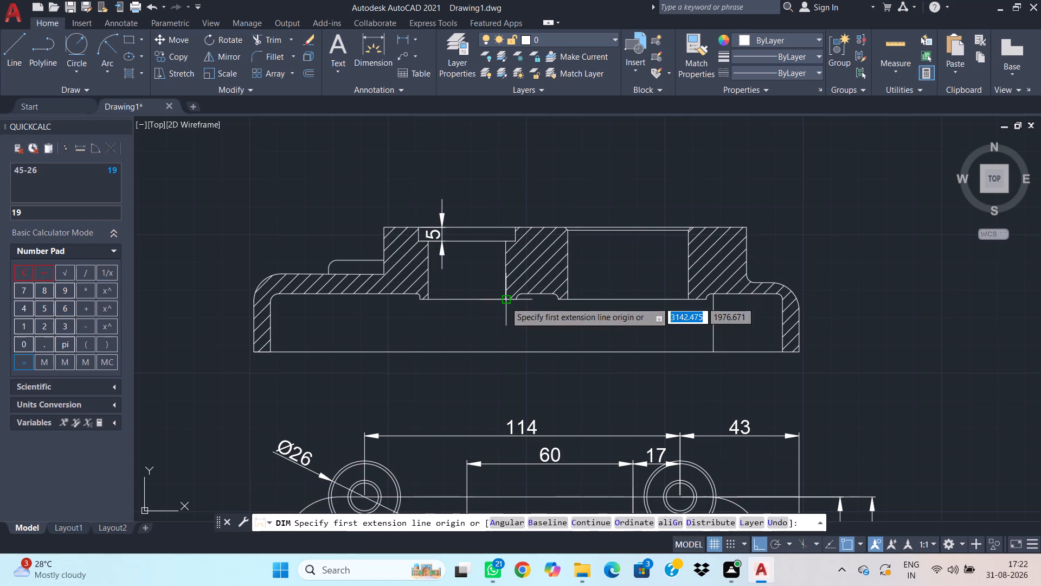
click(505, 302)
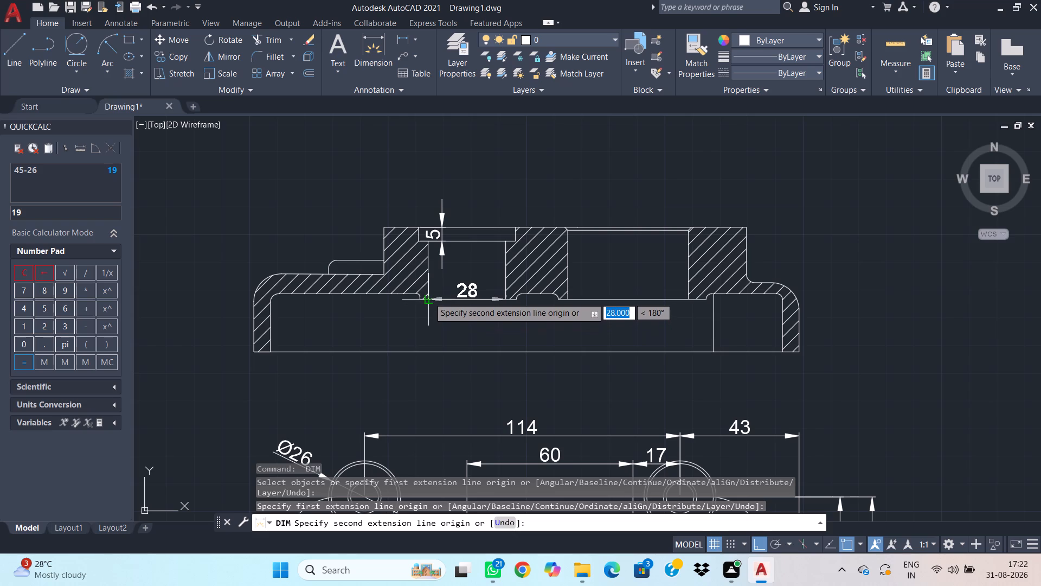
click(428, 298)
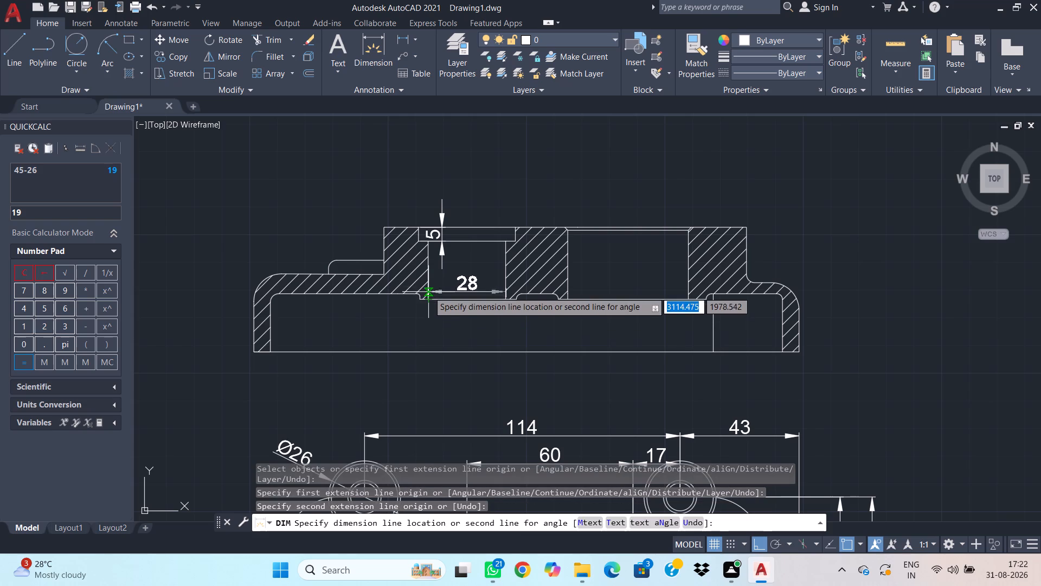
click(429, 285)
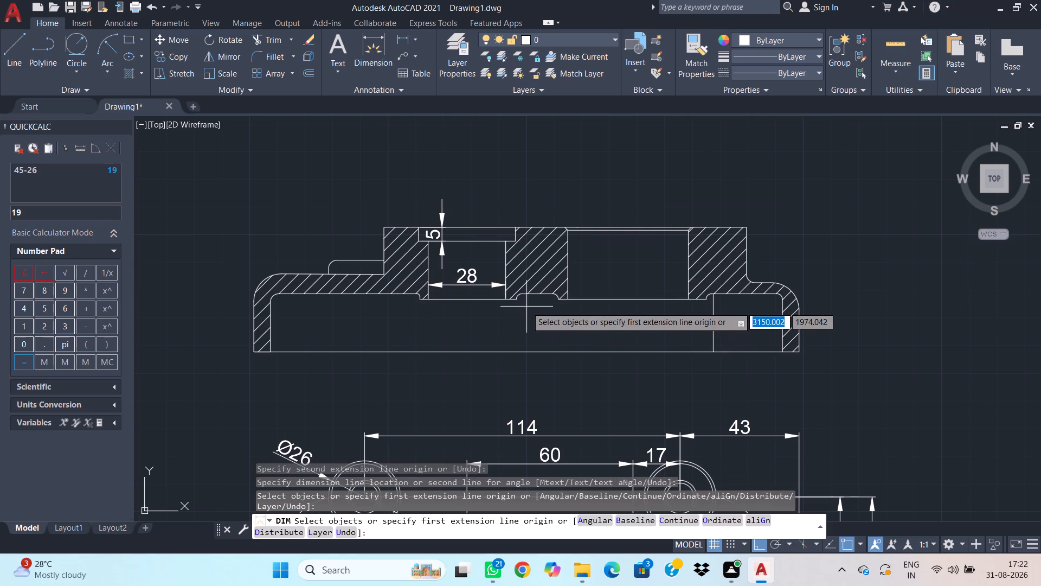
Dimension the width of the small boss projecting beneath the left bore, placing the dimension line just below it.
middle_drag(653, 384, 569, 369)
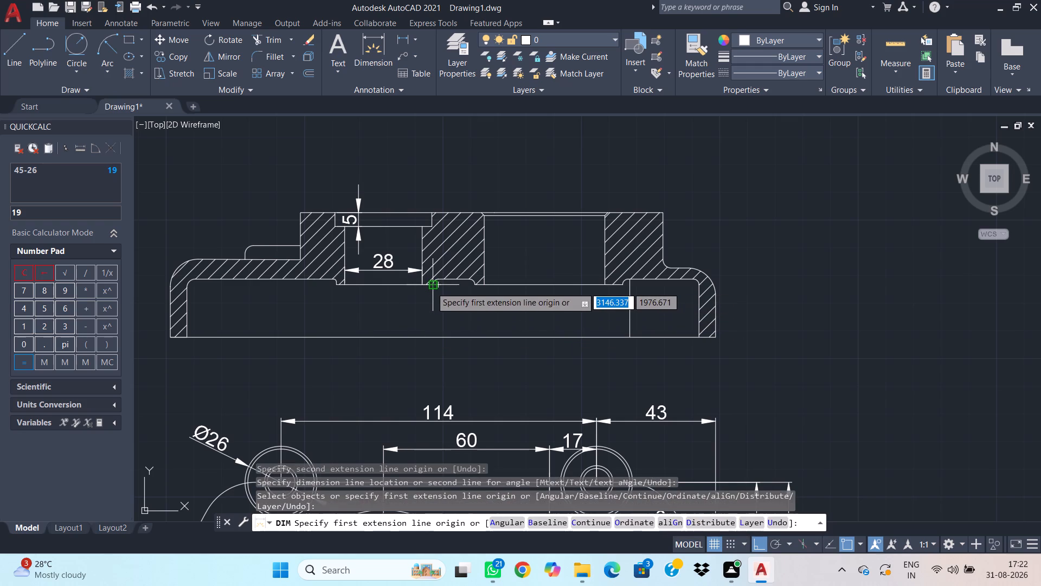
click(431, 287)
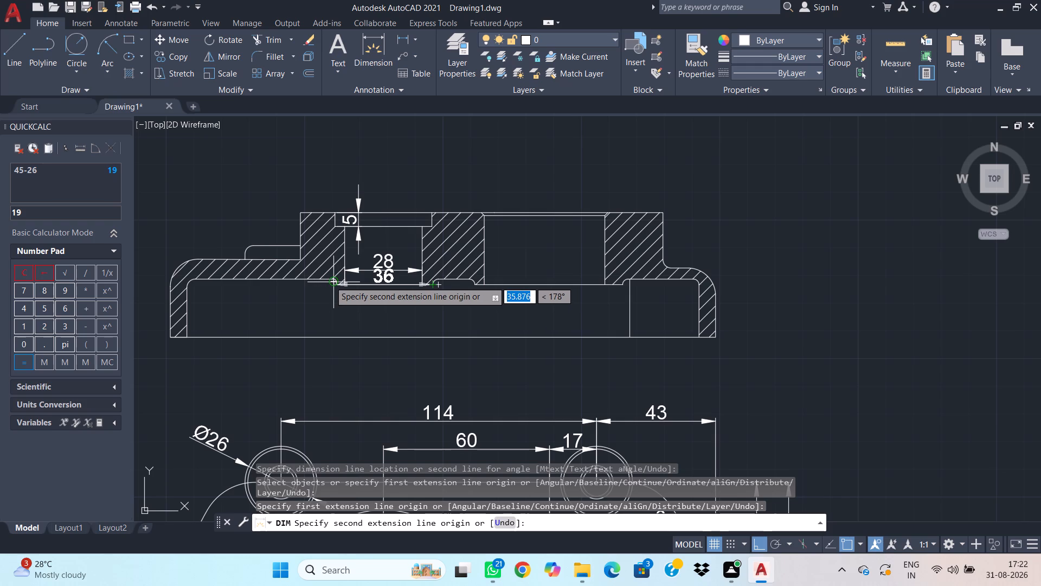
scroll(333, 289, up, 2)
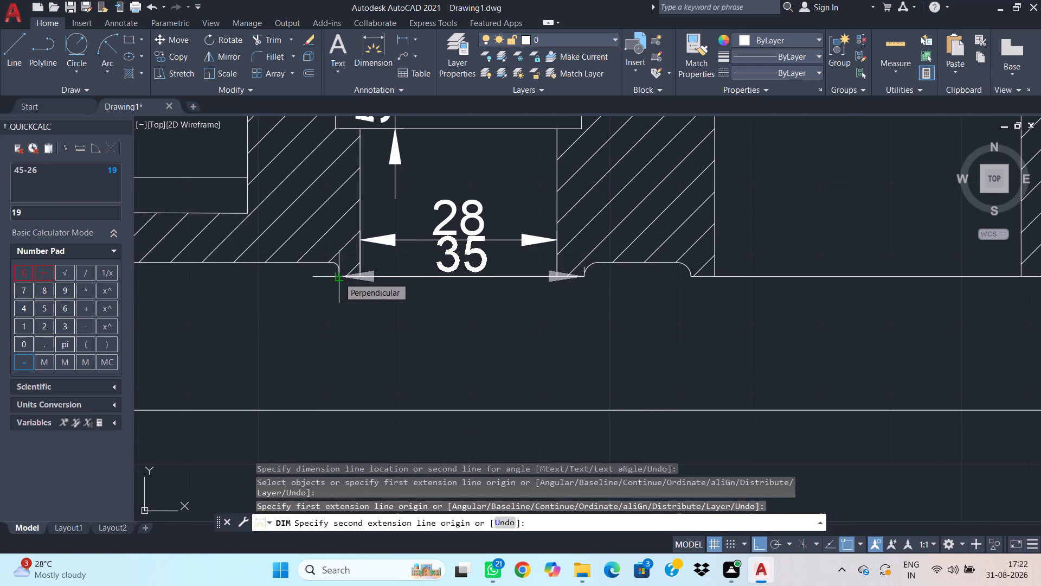
click(339, 277)
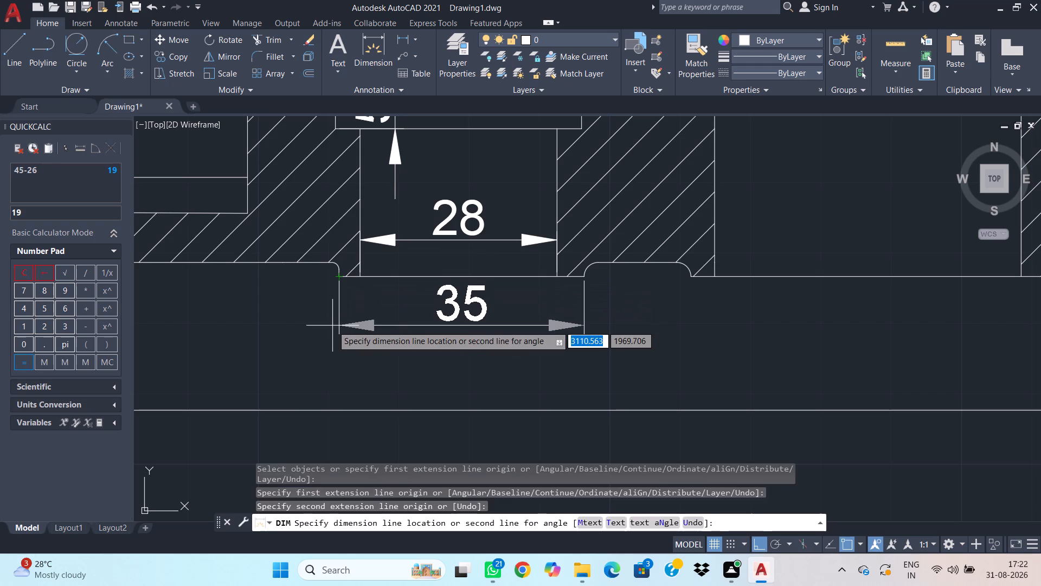
click(332, 326)
key(Escape)
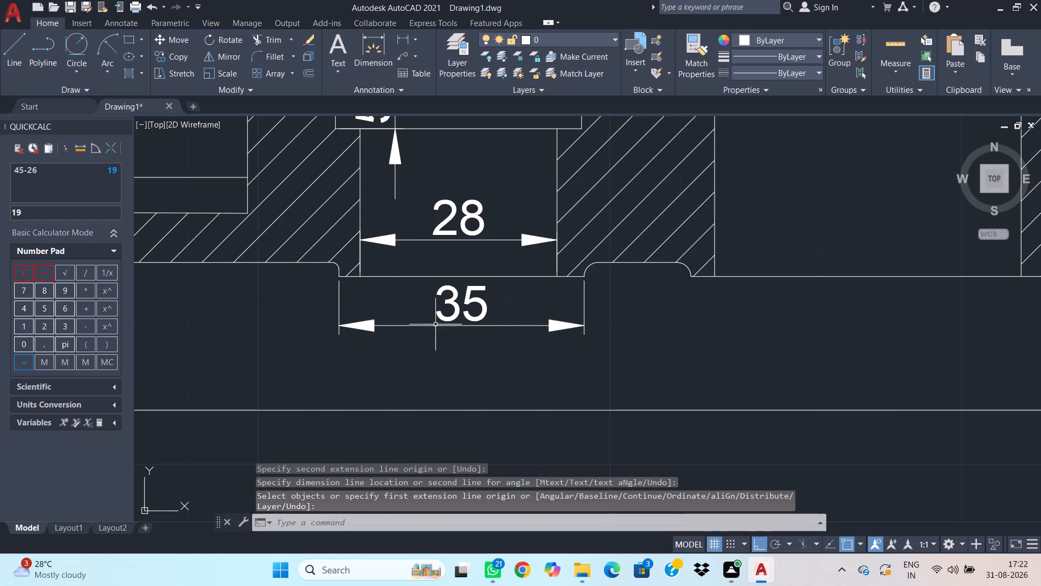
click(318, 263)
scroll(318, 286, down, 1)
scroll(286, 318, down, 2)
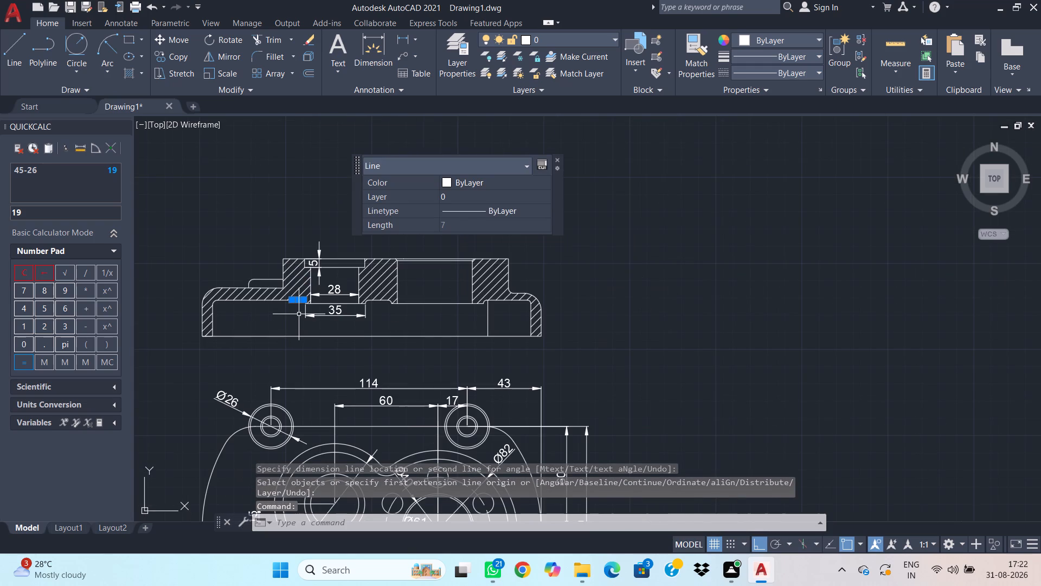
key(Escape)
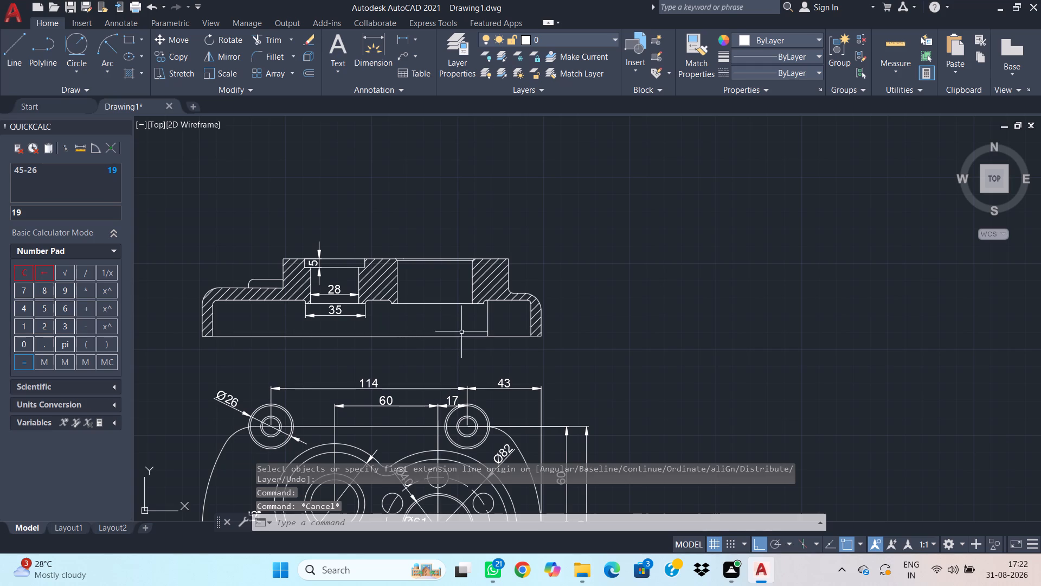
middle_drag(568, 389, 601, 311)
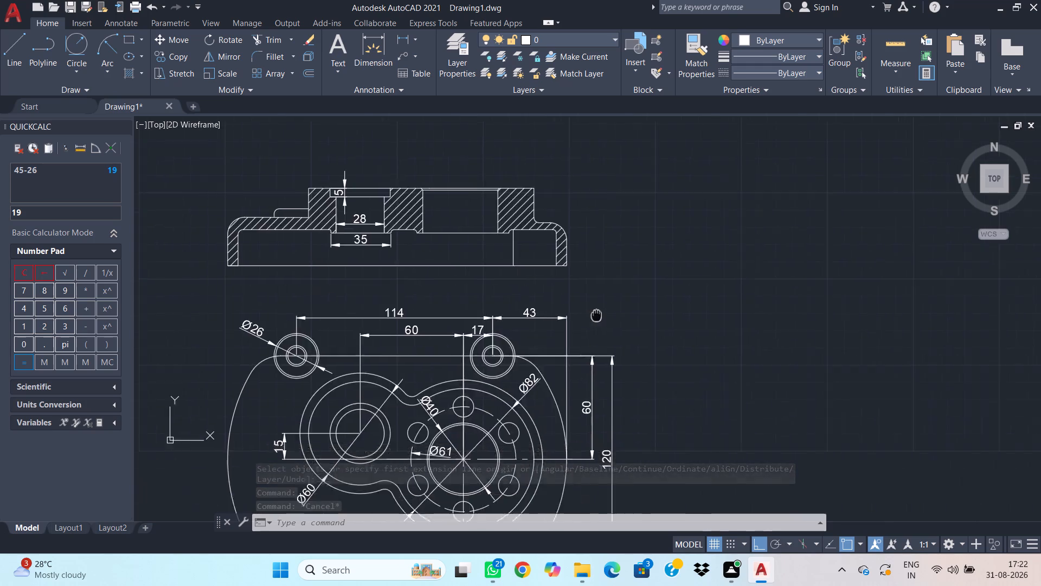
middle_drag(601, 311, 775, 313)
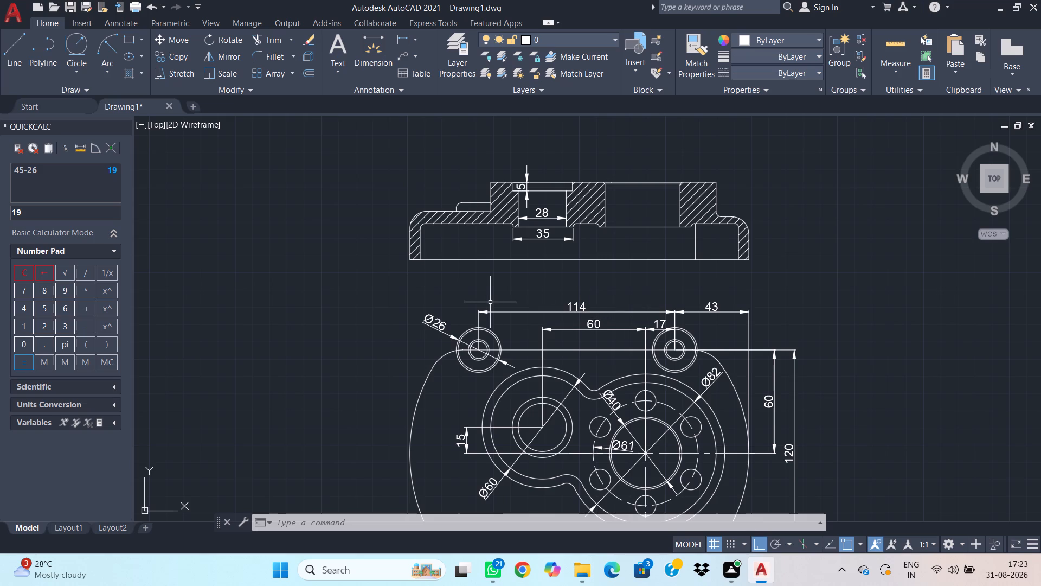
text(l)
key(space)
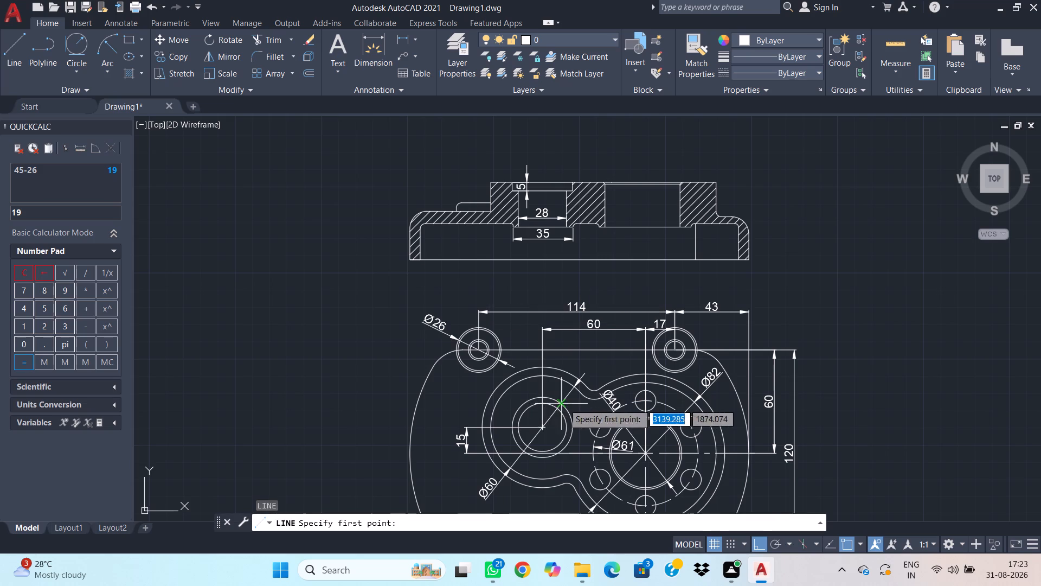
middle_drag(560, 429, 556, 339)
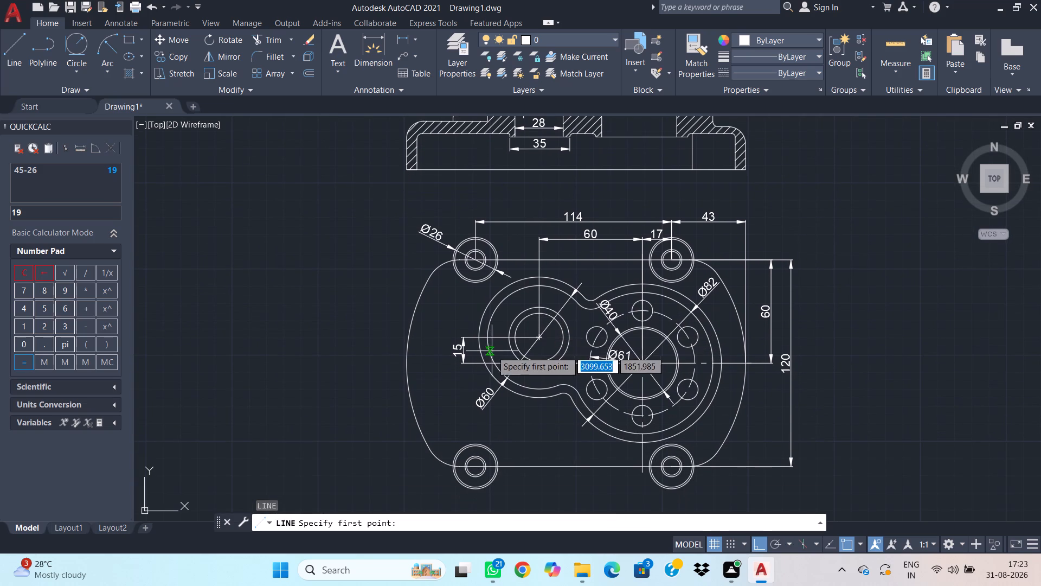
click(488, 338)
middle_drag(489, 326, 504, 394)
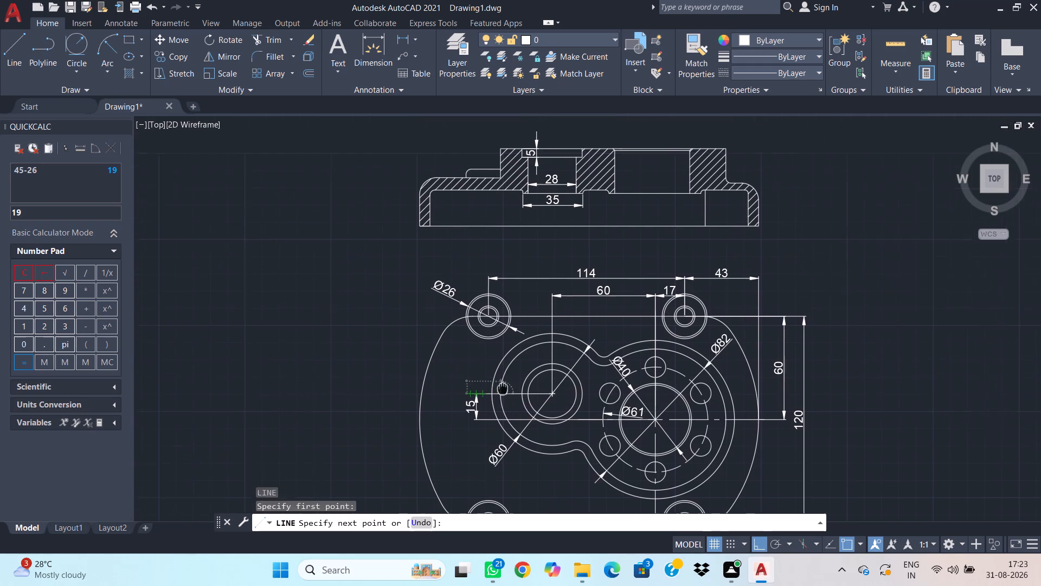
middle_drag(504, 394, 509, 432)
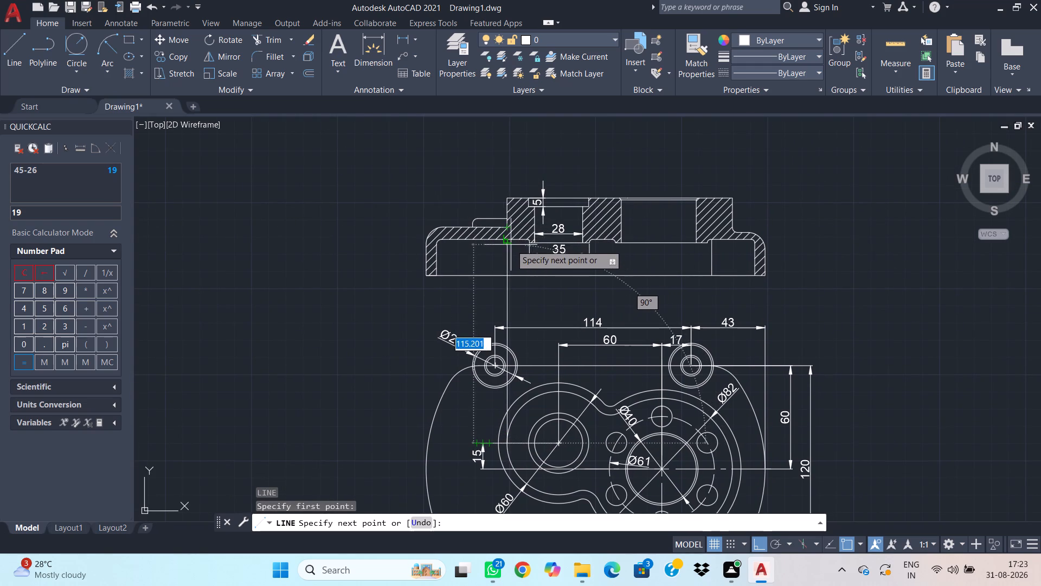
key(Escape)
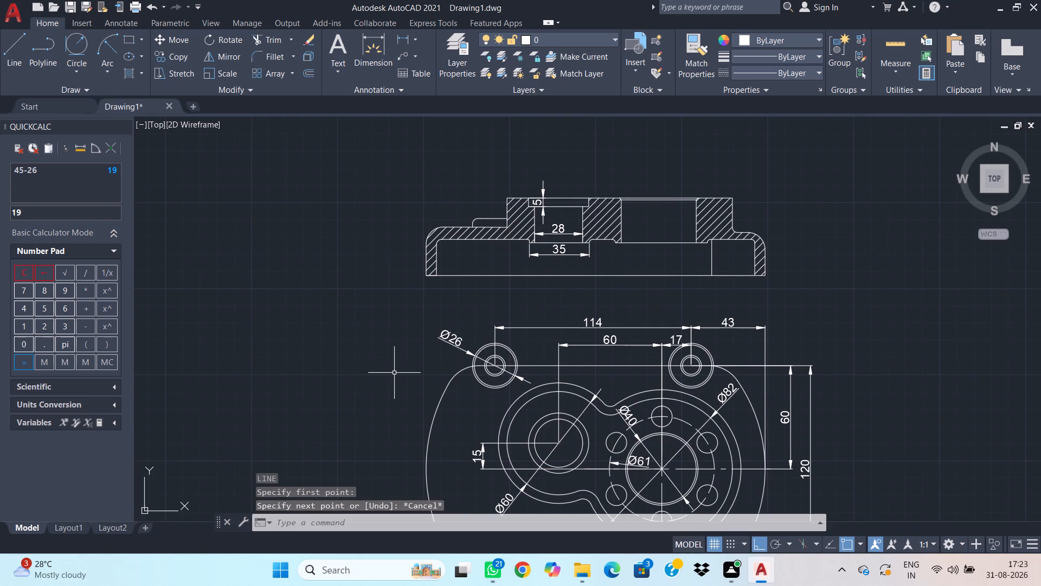
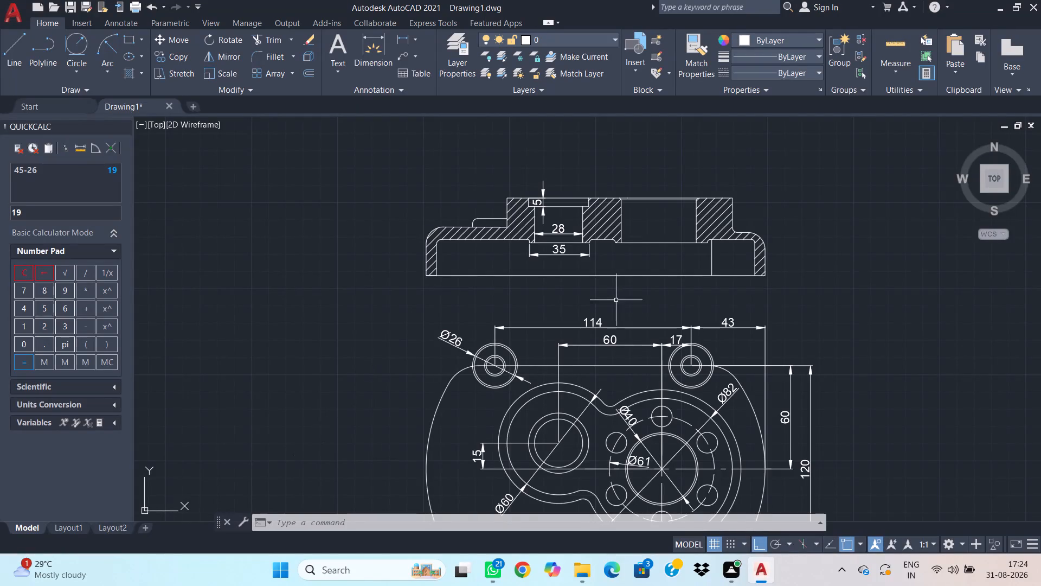
Delete the two line segments of the section's inner underside edge just left of the small boss beneath the left bore.
scroll(484, 257, up, 2)
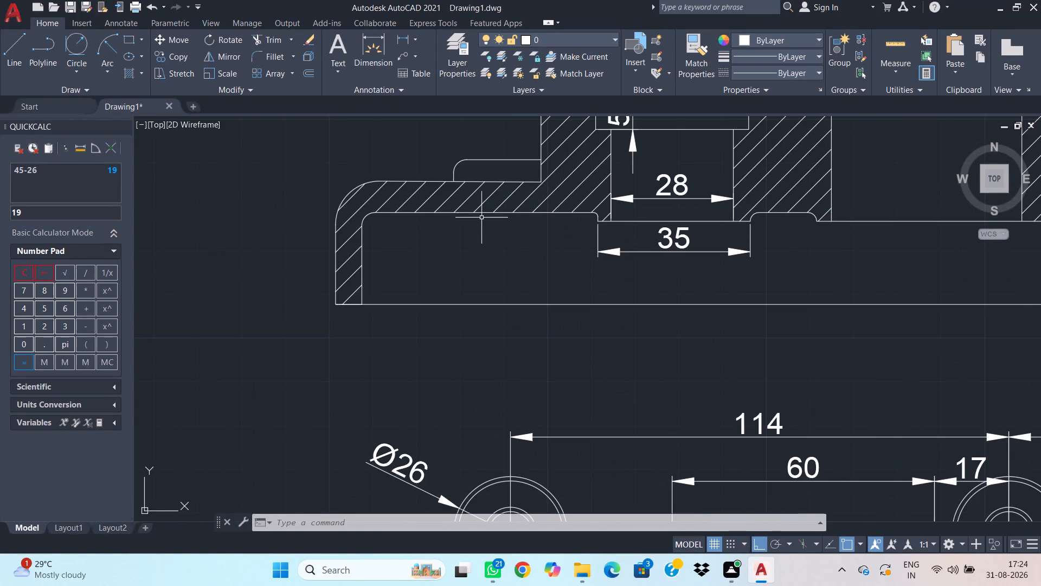
click(483, 212)
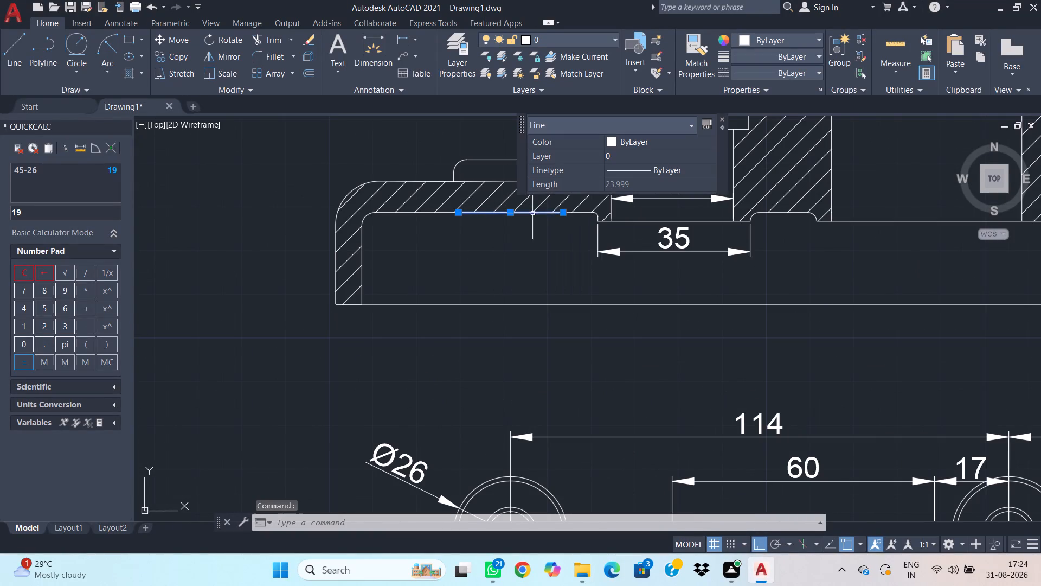
click(580, 212)
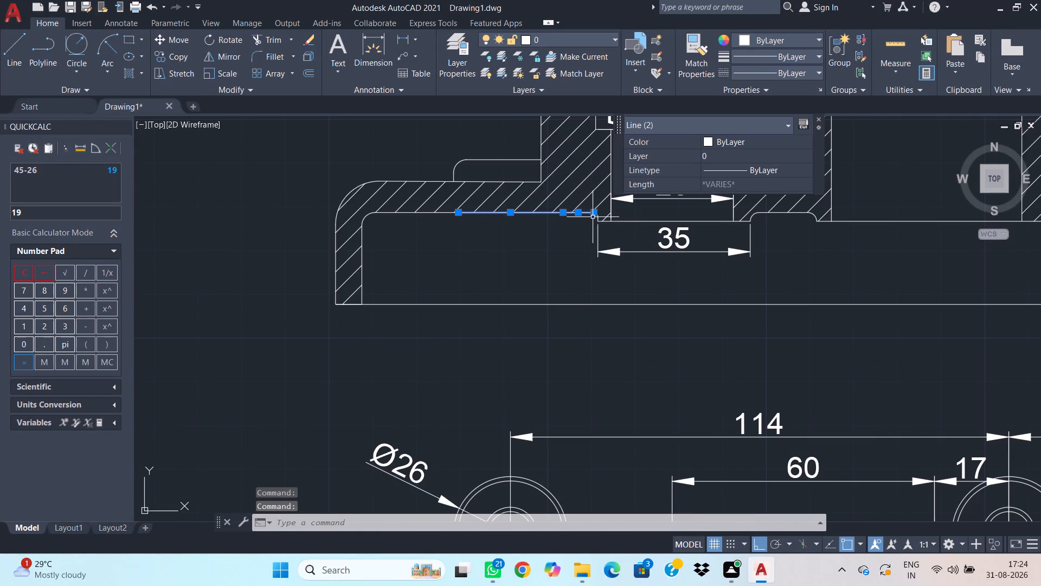
key(Delete)
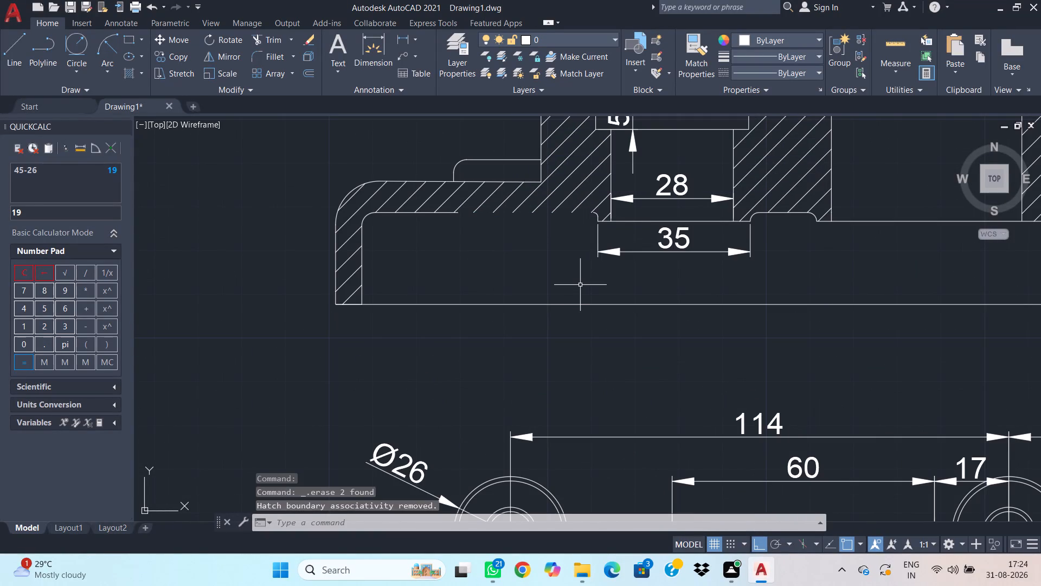
Draw a 3-unit horizontal line leftward from the lower-left corner of the small boss beneath the left bore.
text(l)
key(space)
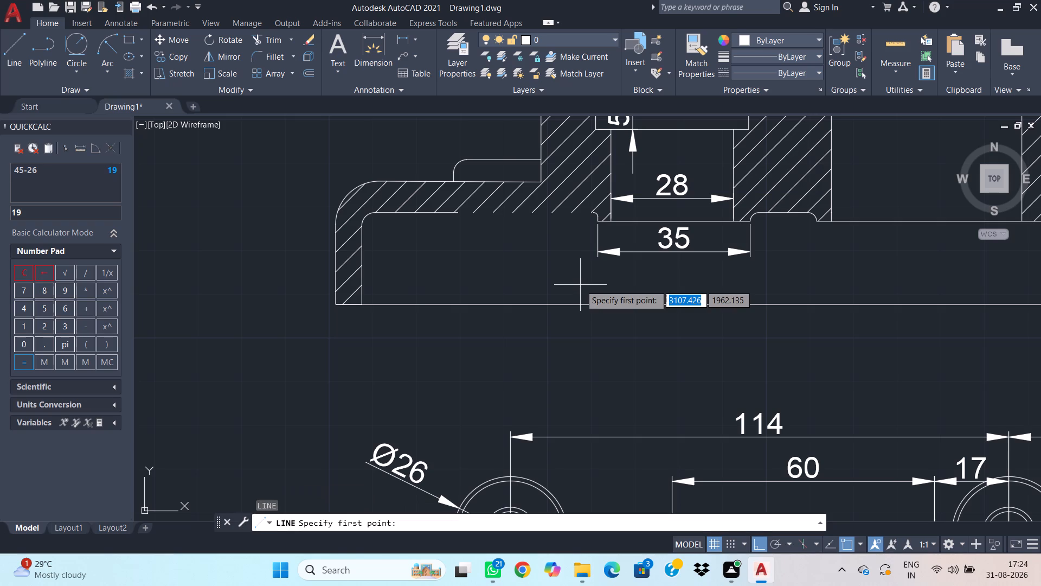
click(596, 222)
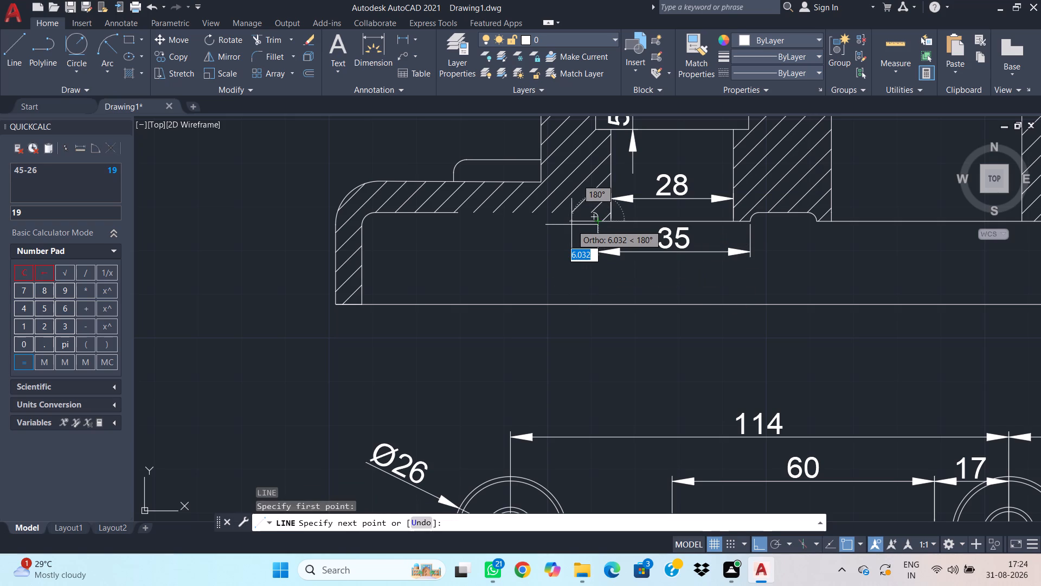
key(3)
key(Return)
key(Escape)
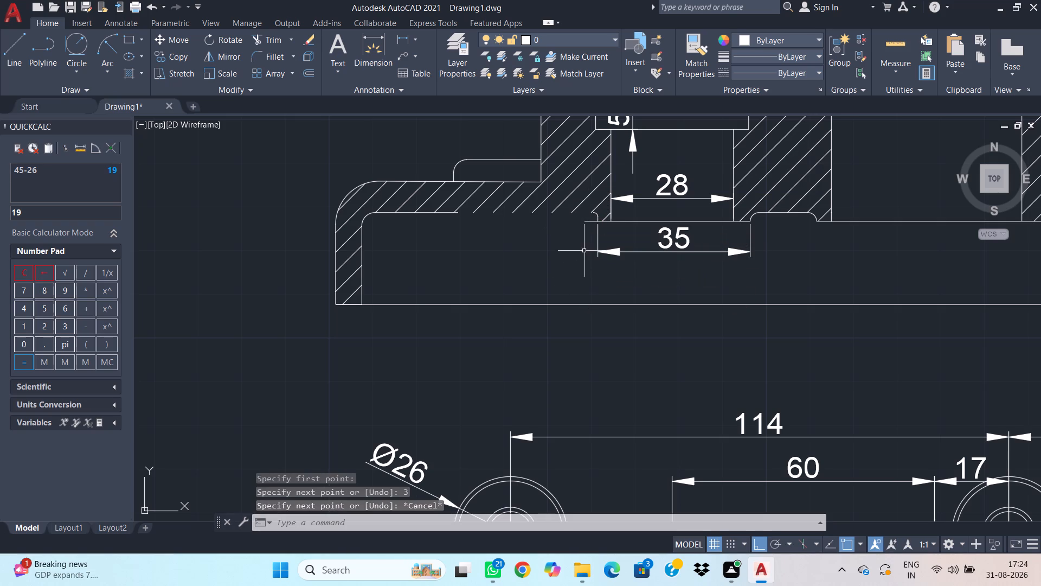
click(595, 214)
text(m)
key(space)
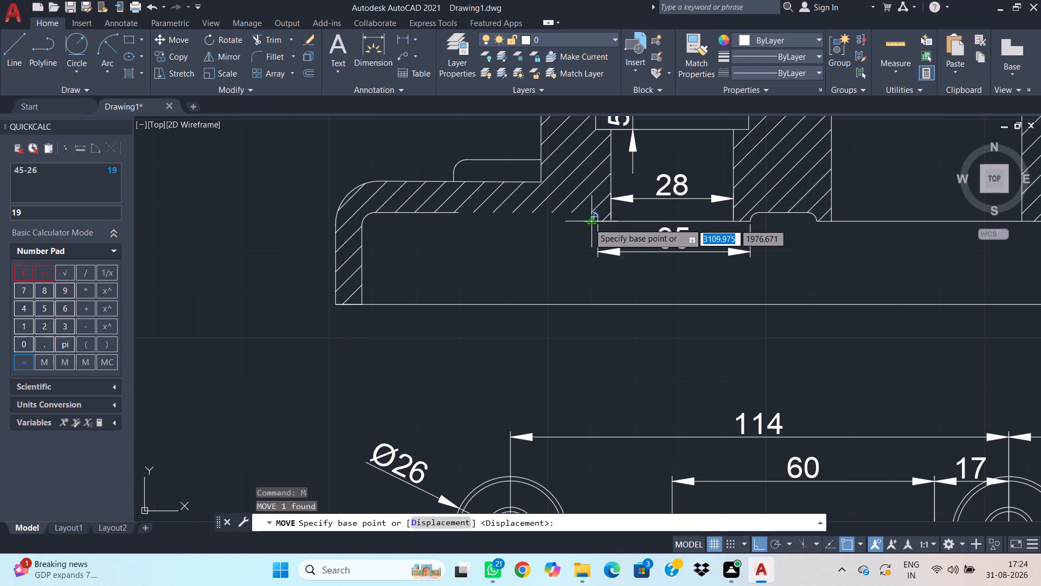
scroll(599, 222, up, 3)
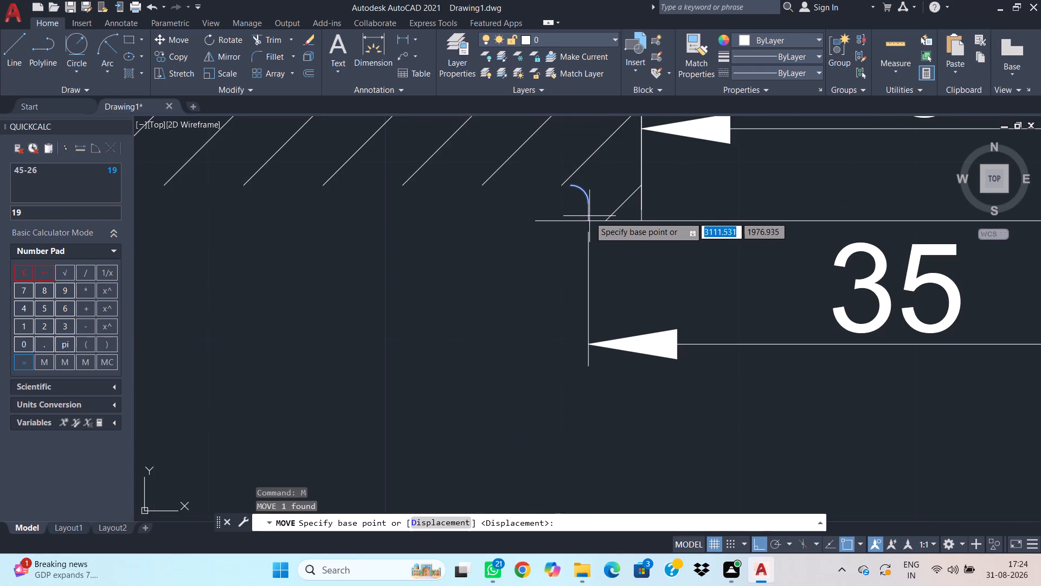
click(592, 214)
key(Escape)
Move the small boss's left fillet arc and short vertical edge 3 units left, to the end of the new line.
click(595, 213)
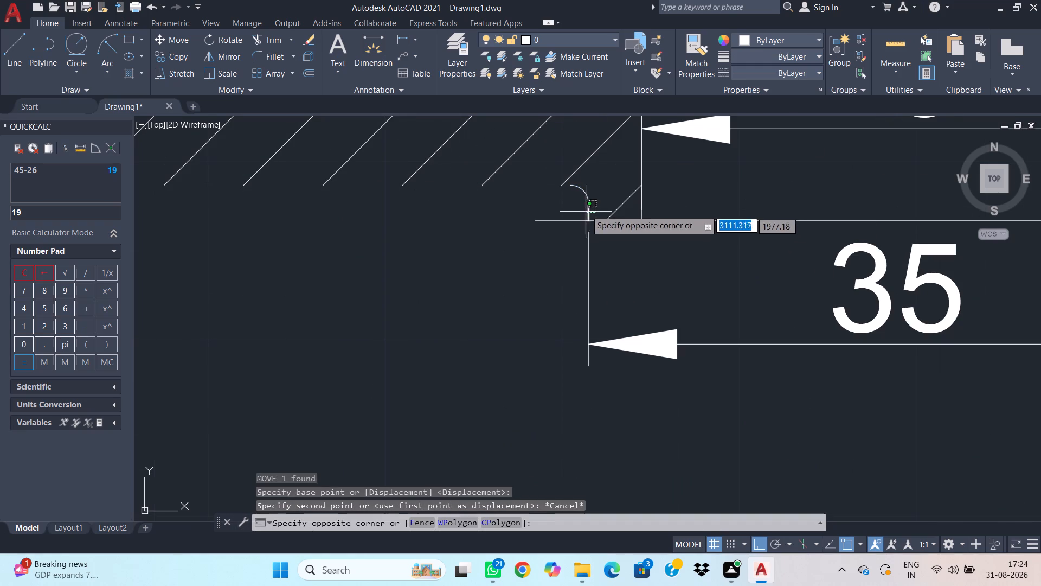
click(583, 198)
text(m)
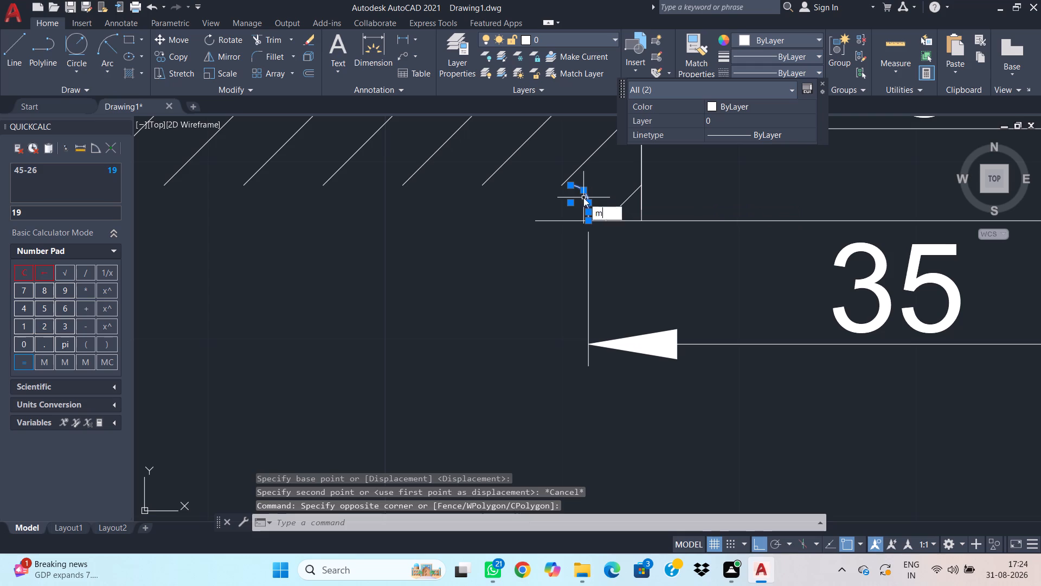
key(space)
click(589, 221)
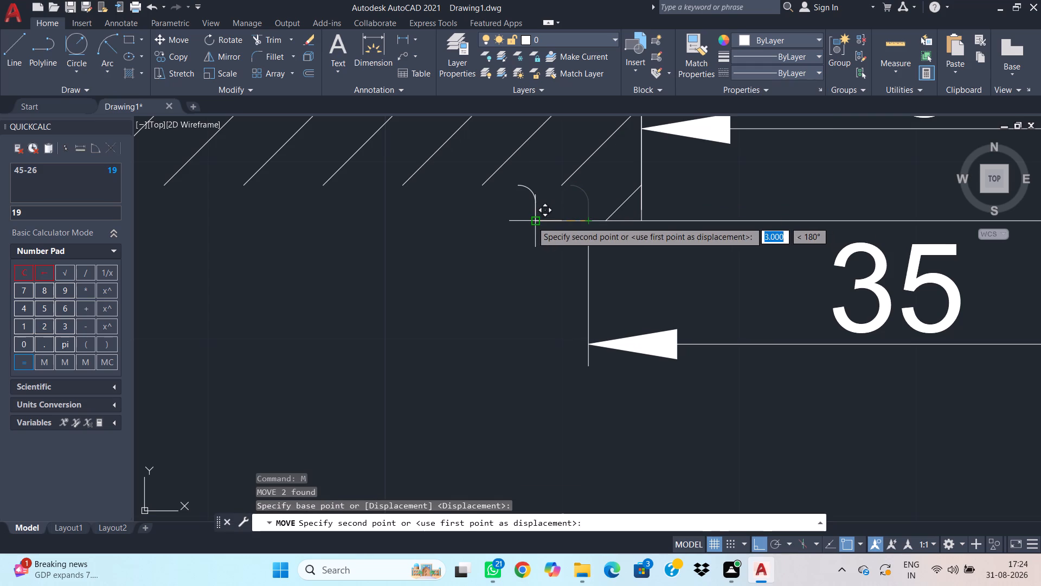
click(532, 221)
key(Escape)
Draw a horizontal line closing the gap in the section's inner underside edge, up to the moved fillet arc.
scroll(507, 240, down, 1)
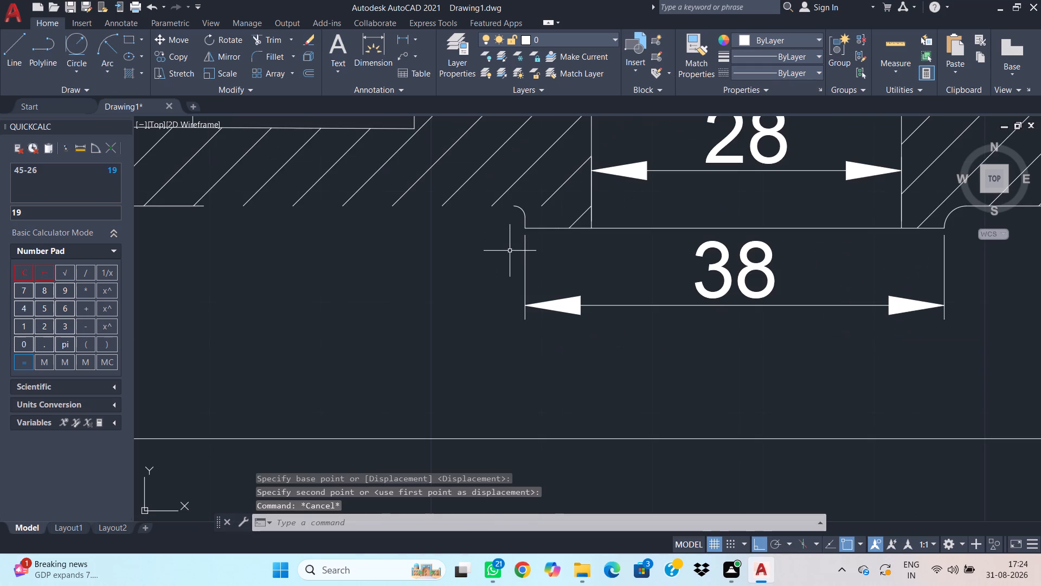
text(l)
key(space)
middle_drag(392, 256, 451, 295)
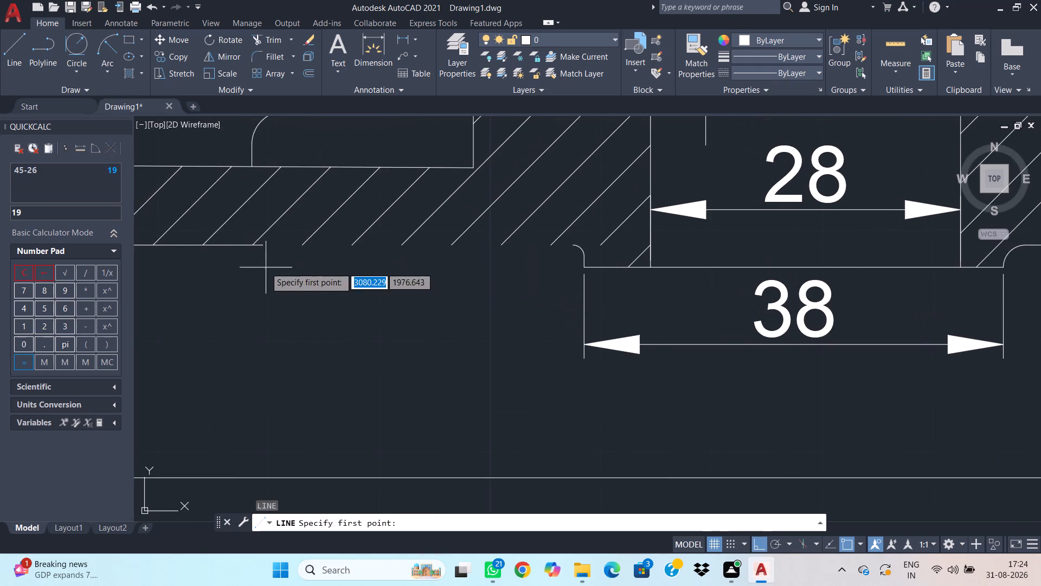
click(262, 246)
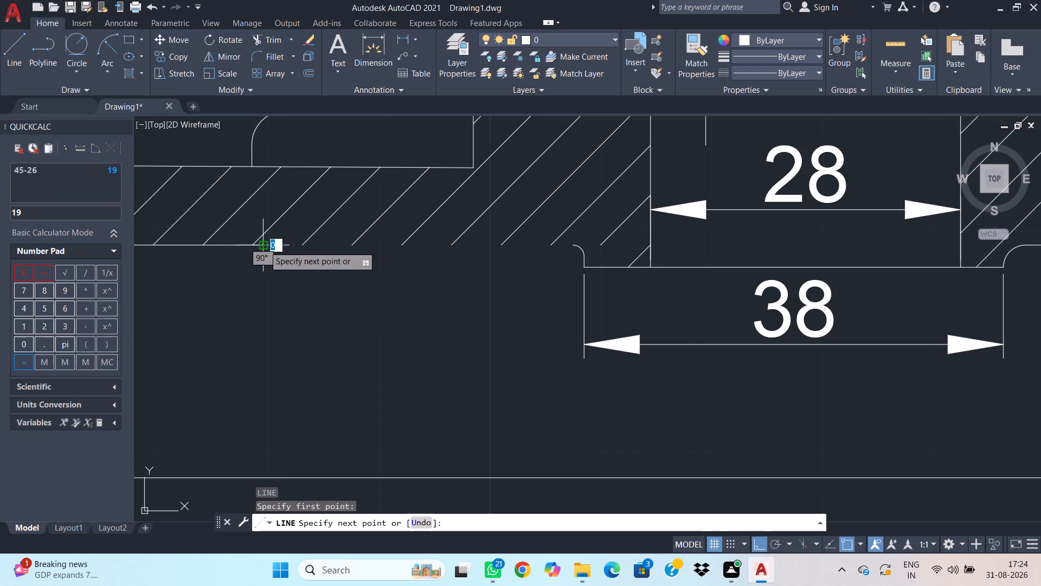
click(574, 246)
key(Escape)
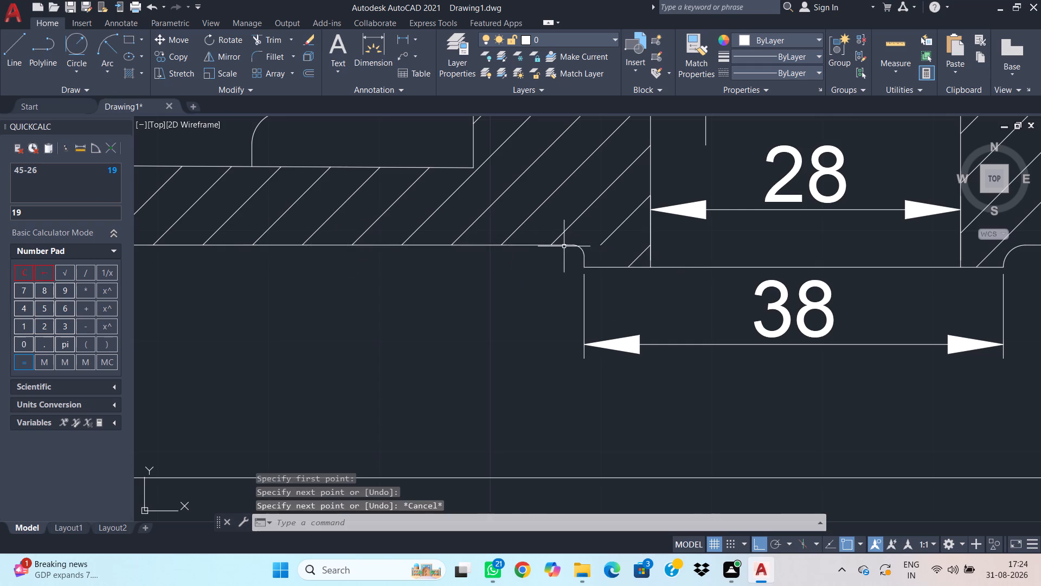
Project two vertical lines from the left and right sides of the upper-left corner boss's second-largest circle up to the section's inner underside edge.
scroll(582, 256, down, 2)
scroll(627, 292, up, 1)
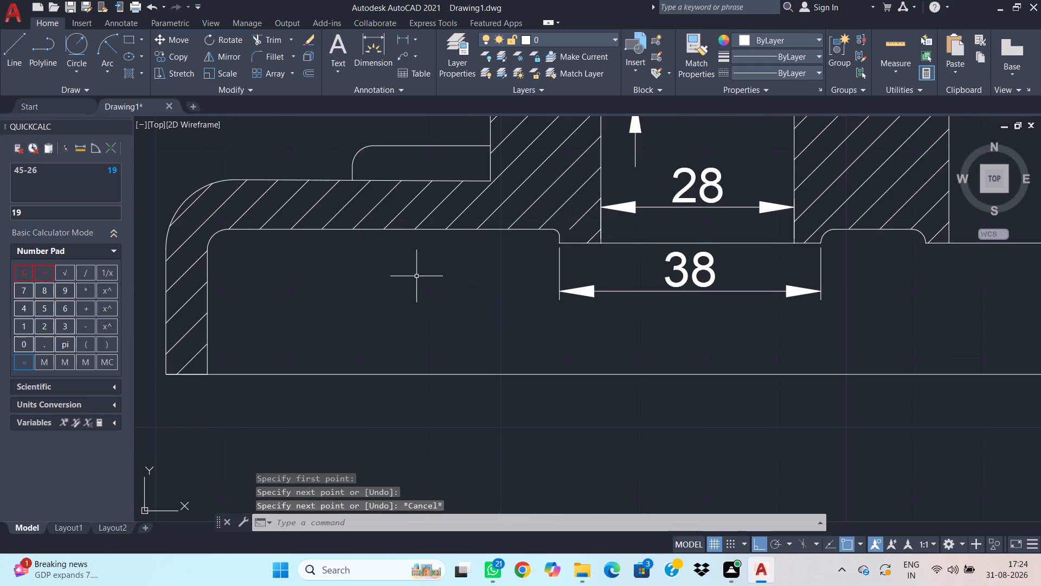
middle_drag(355, 262, 414, 271)
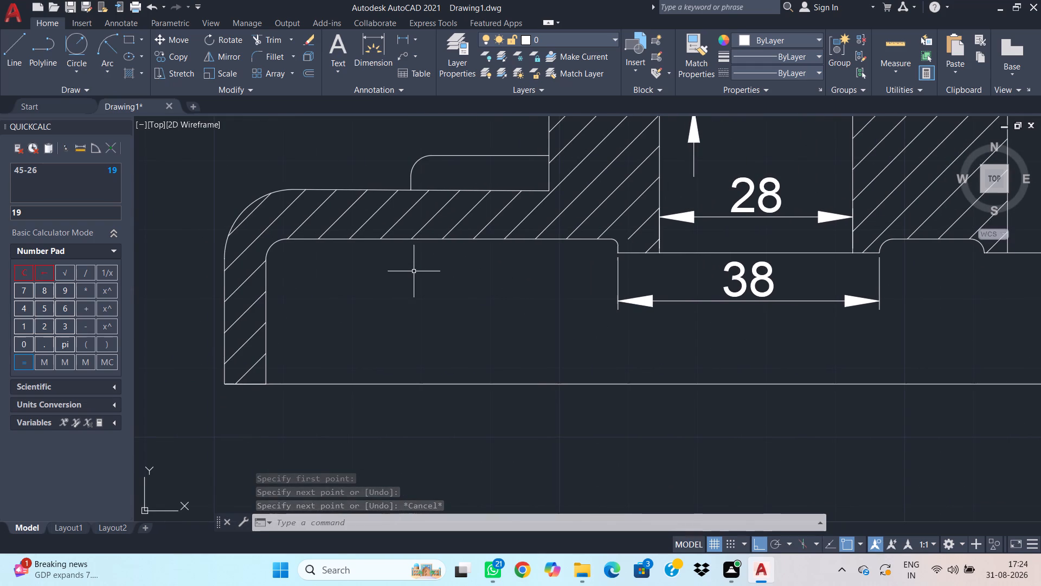
text(l)
key(space)
middle_drag(481, 389, 469, 261)
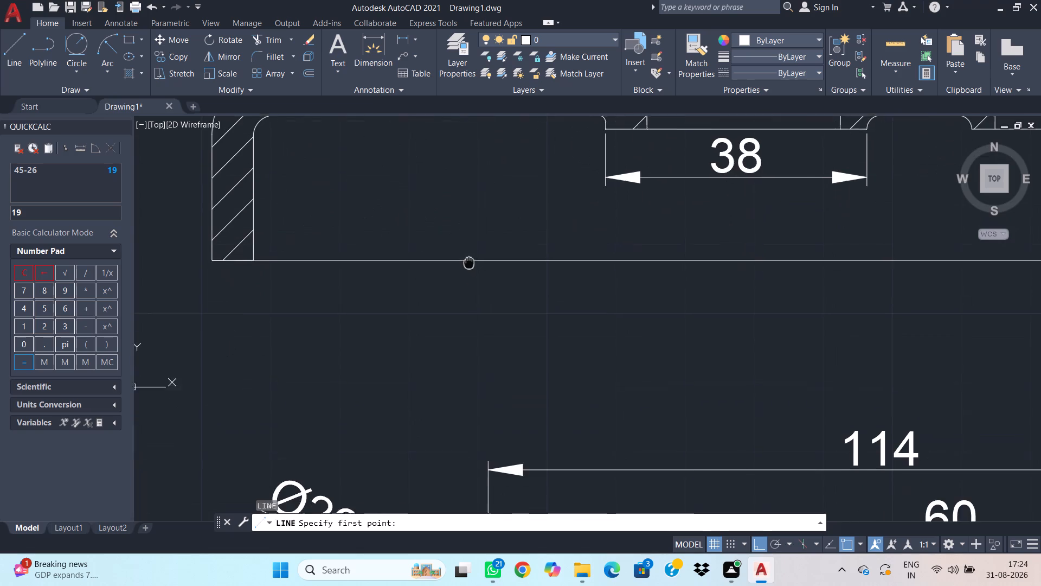
middle_drag(469, 261, 472, 195)
scroll(470, 226, down, 2)
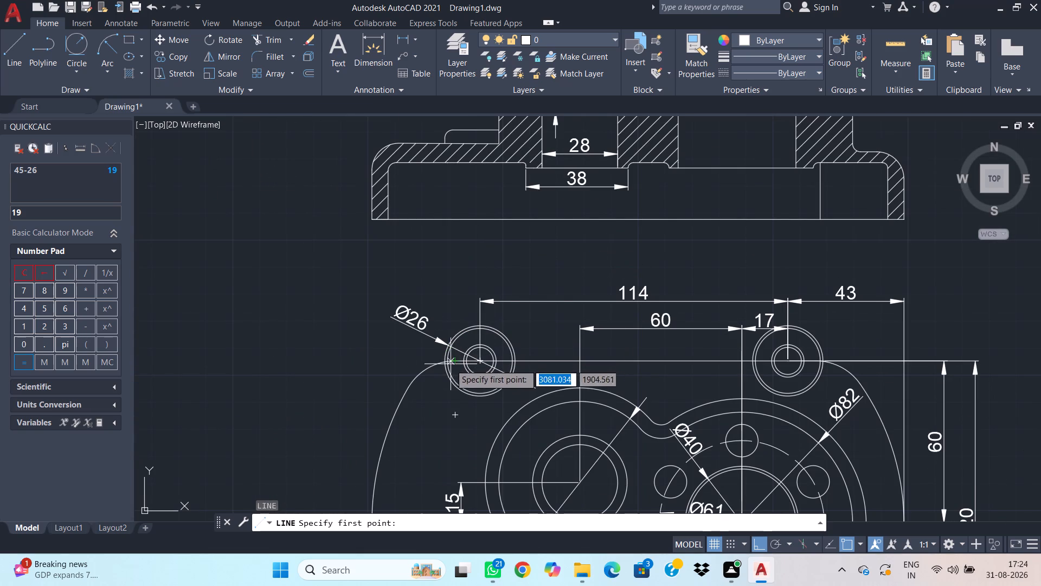
click(445, 365)
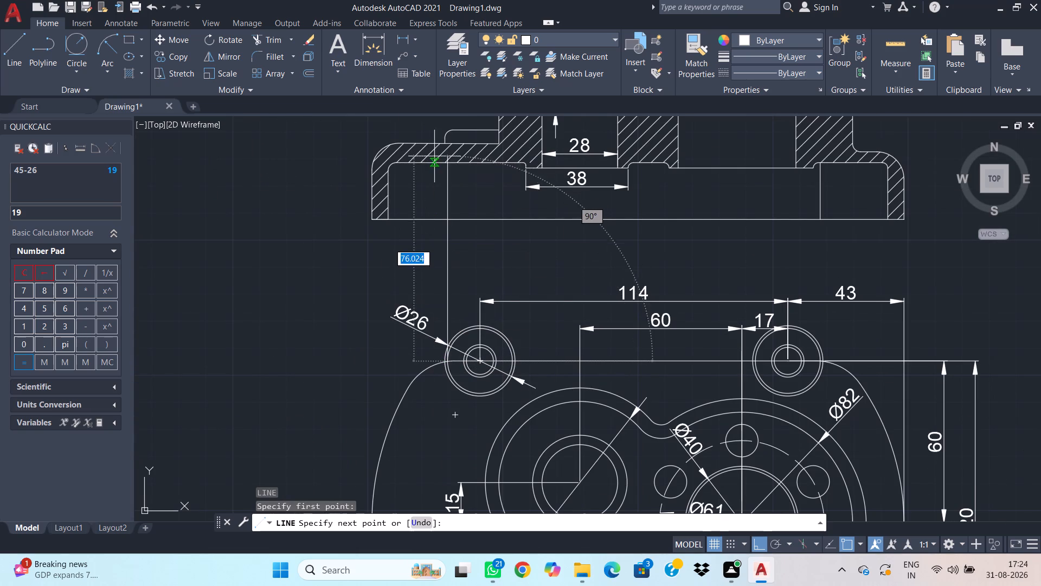
click(448, 164)
key(Escape)
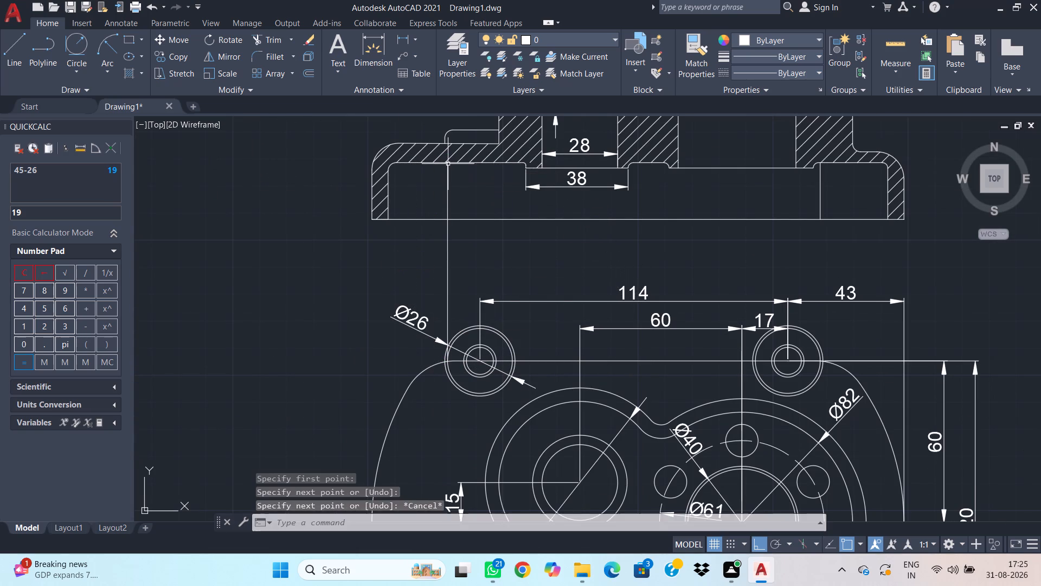
key(space)
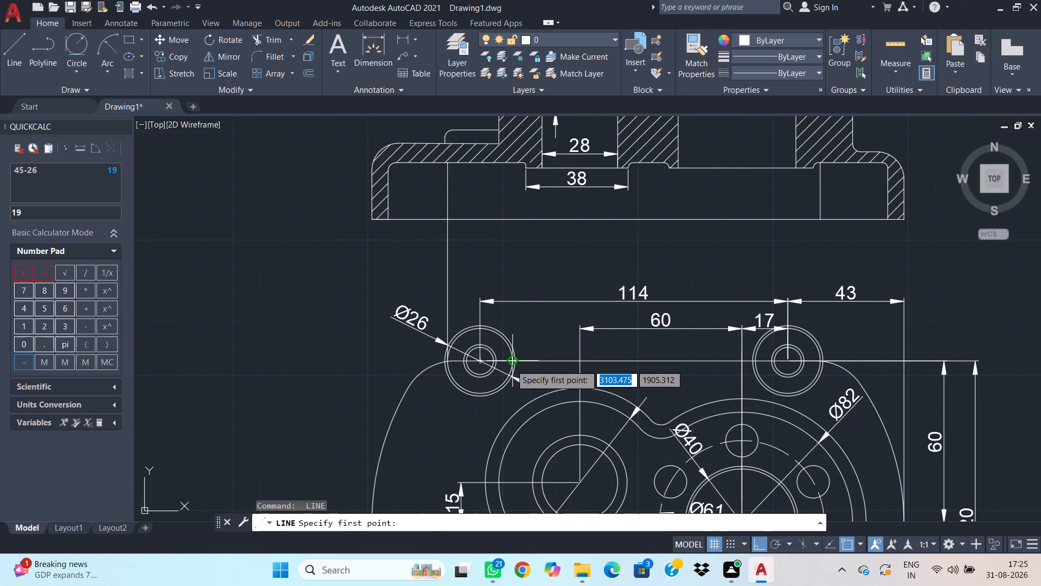
click(511, 365)
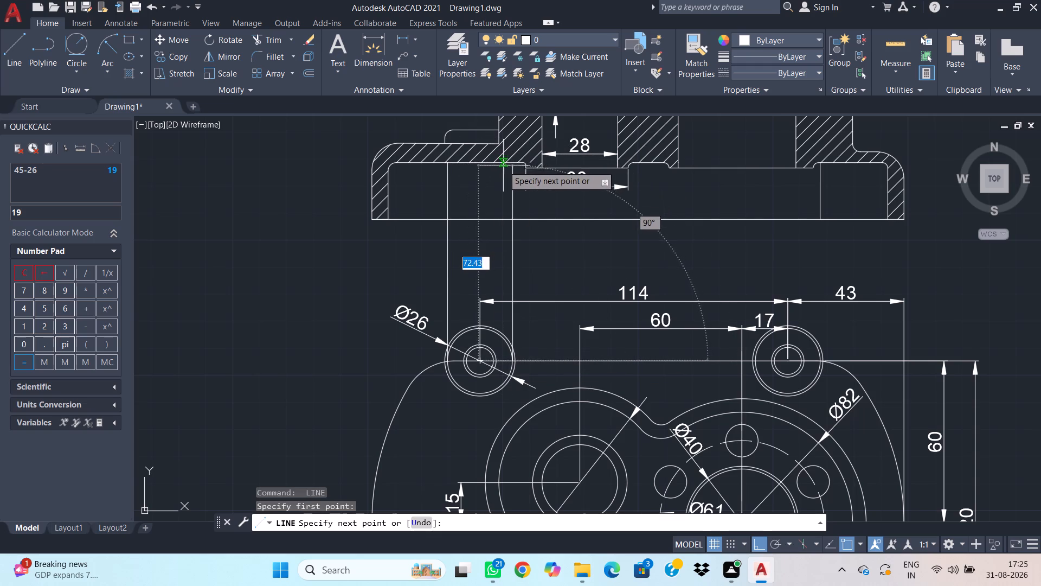
click(515, 164)
key(Escape)
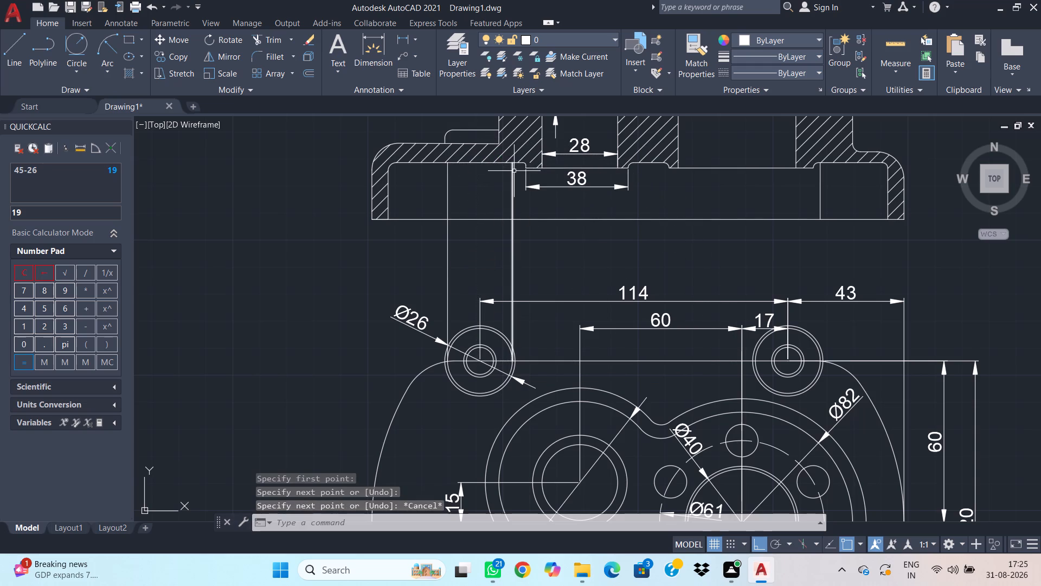
Trim away the two projection lines between the section's bottom edge and the upper-left corner boss.
text(tr)
key(space)
drag(537, 257, 515, 256)
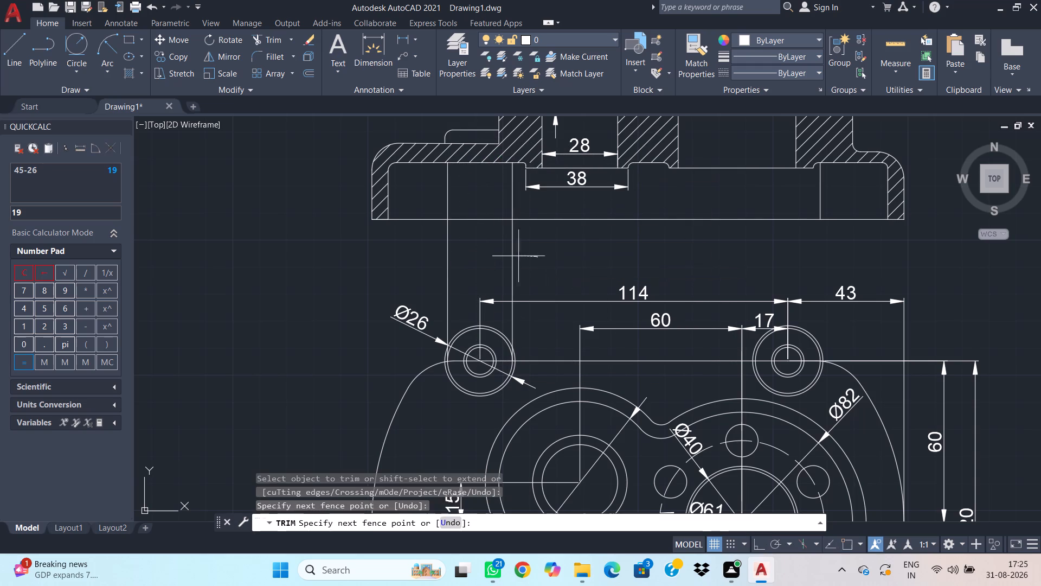
drag(515, 256, 340, 242)
key(Escape)
Delete the two short leftover line pieces inside the upper-left corner boss.
scroll(631, 343, up, 4)
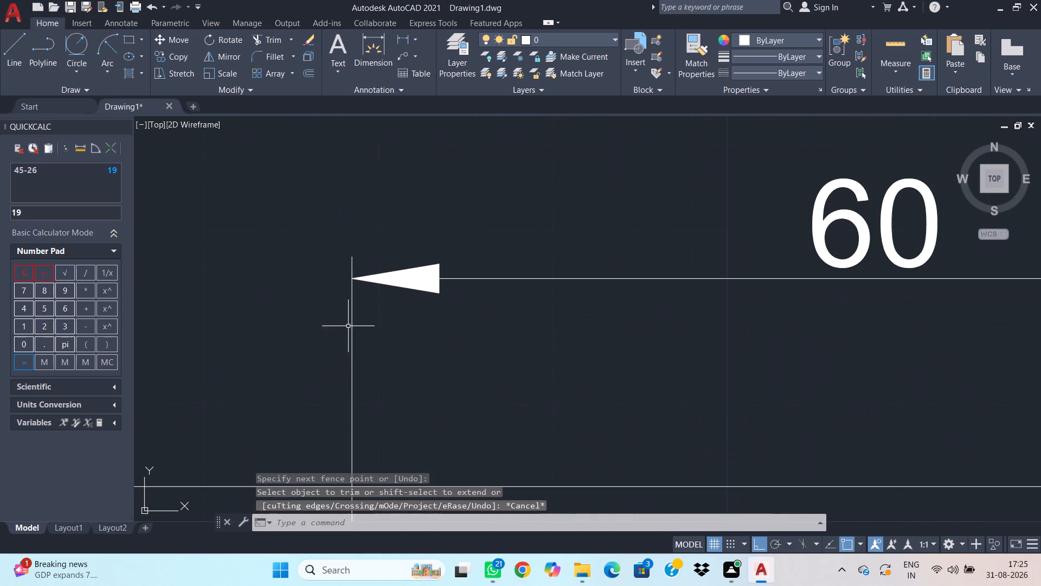
middle_drag(348, 326, 839, 105)
scroll(557, 180, down, 1)
middle_drag(516, 188, 740, 194)
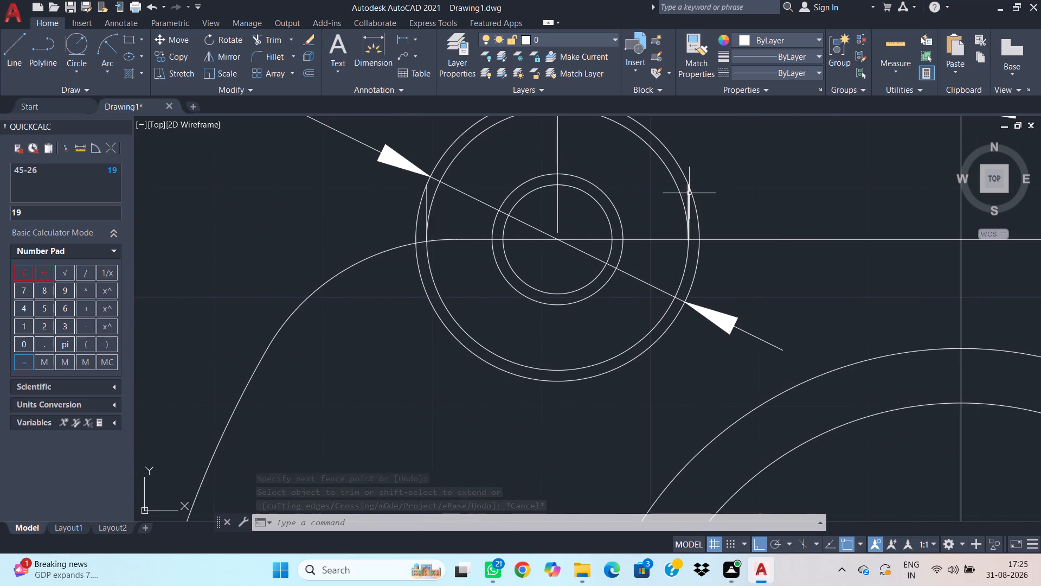
click(689, 193)
click(427, 197)
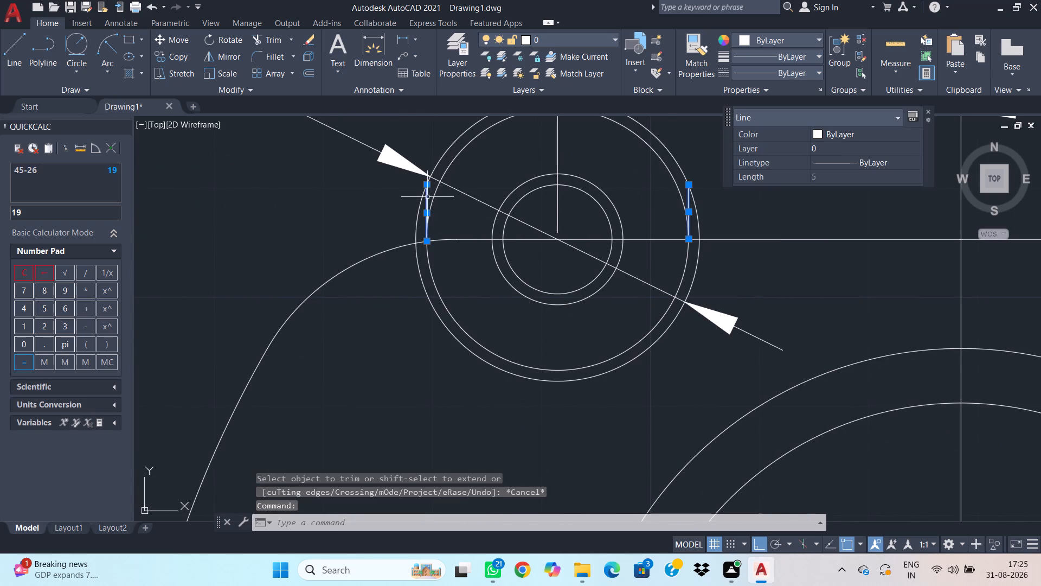
key(Delete)
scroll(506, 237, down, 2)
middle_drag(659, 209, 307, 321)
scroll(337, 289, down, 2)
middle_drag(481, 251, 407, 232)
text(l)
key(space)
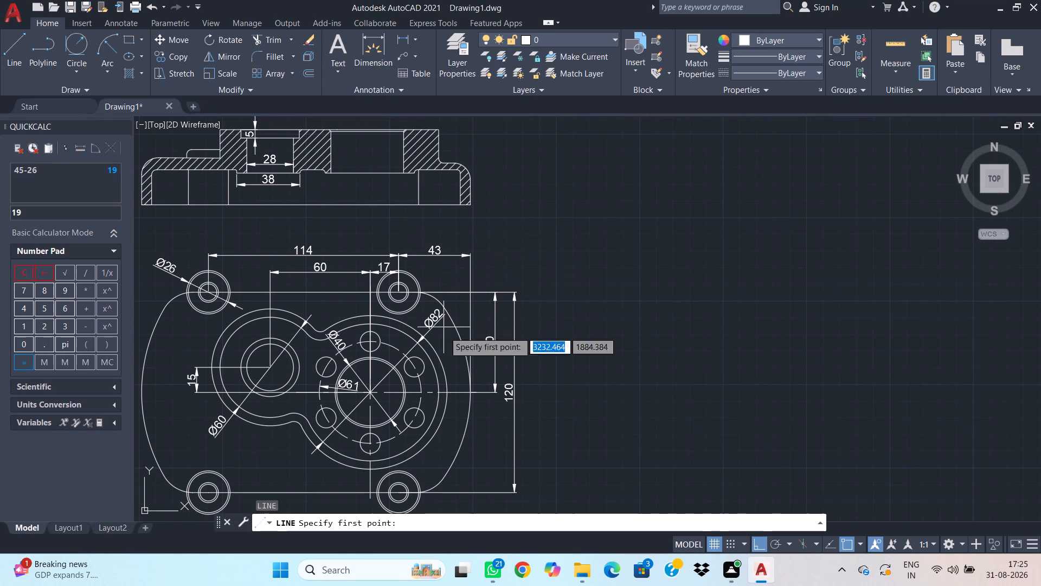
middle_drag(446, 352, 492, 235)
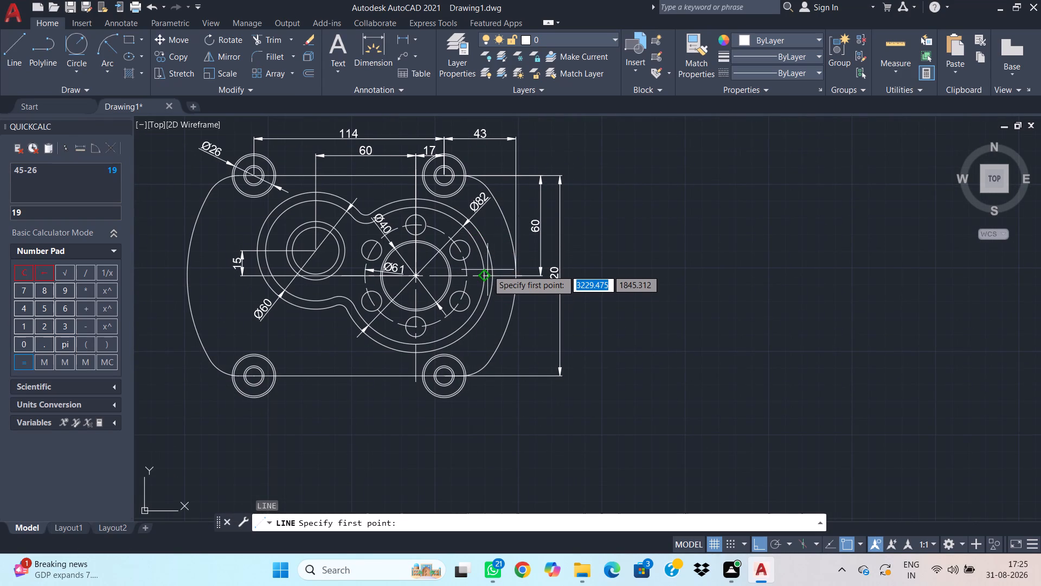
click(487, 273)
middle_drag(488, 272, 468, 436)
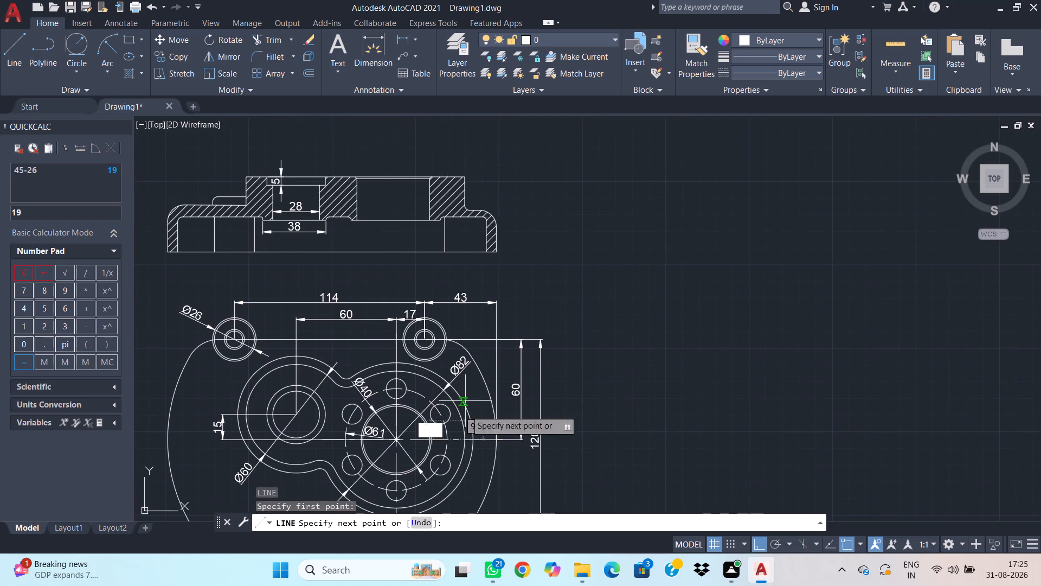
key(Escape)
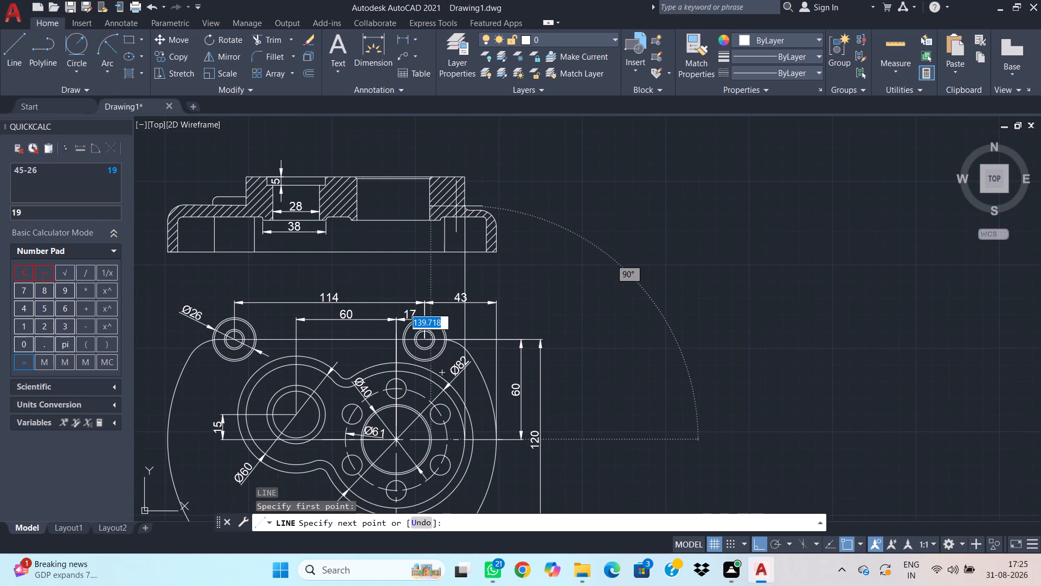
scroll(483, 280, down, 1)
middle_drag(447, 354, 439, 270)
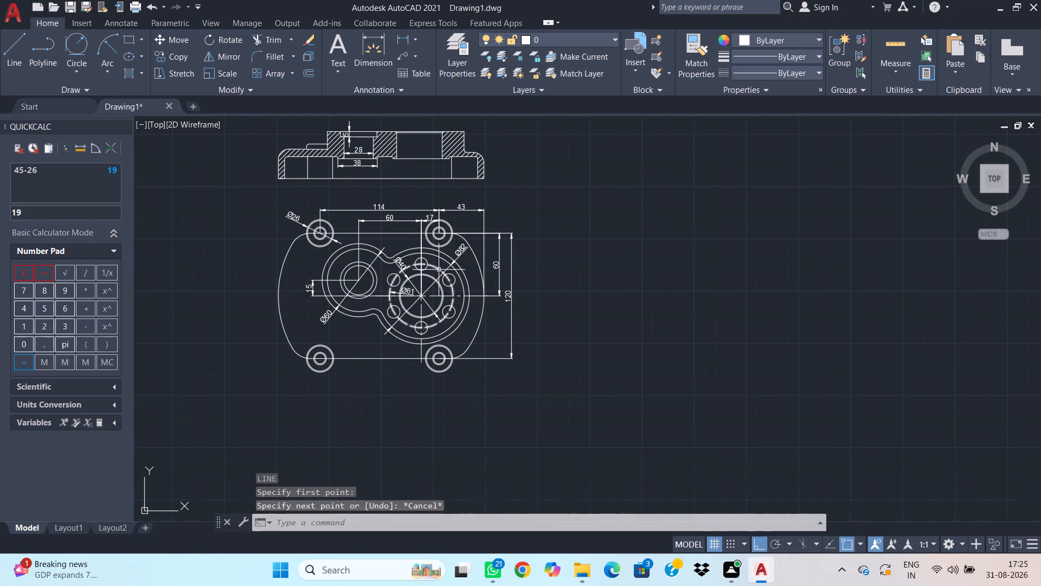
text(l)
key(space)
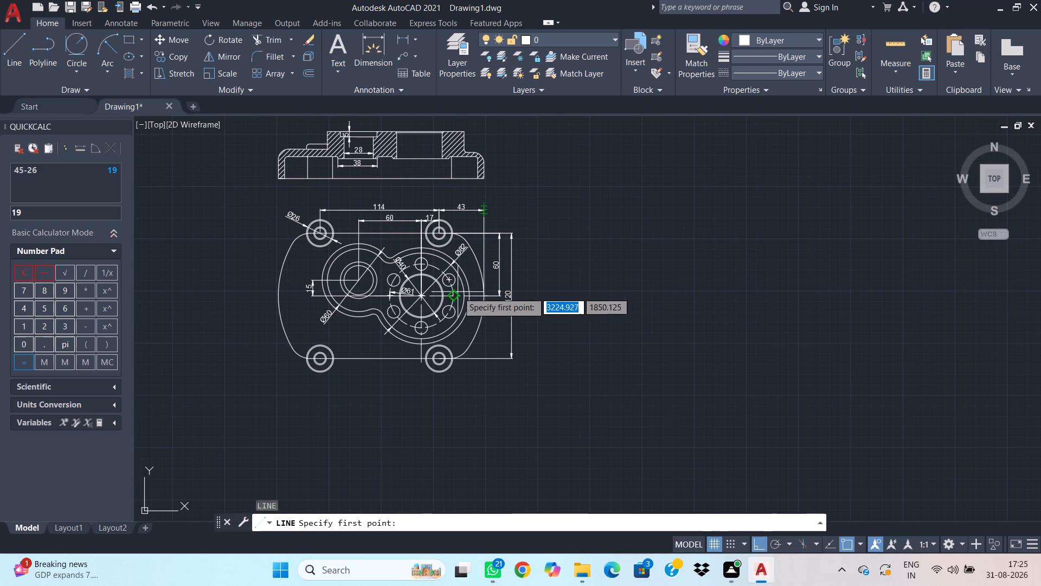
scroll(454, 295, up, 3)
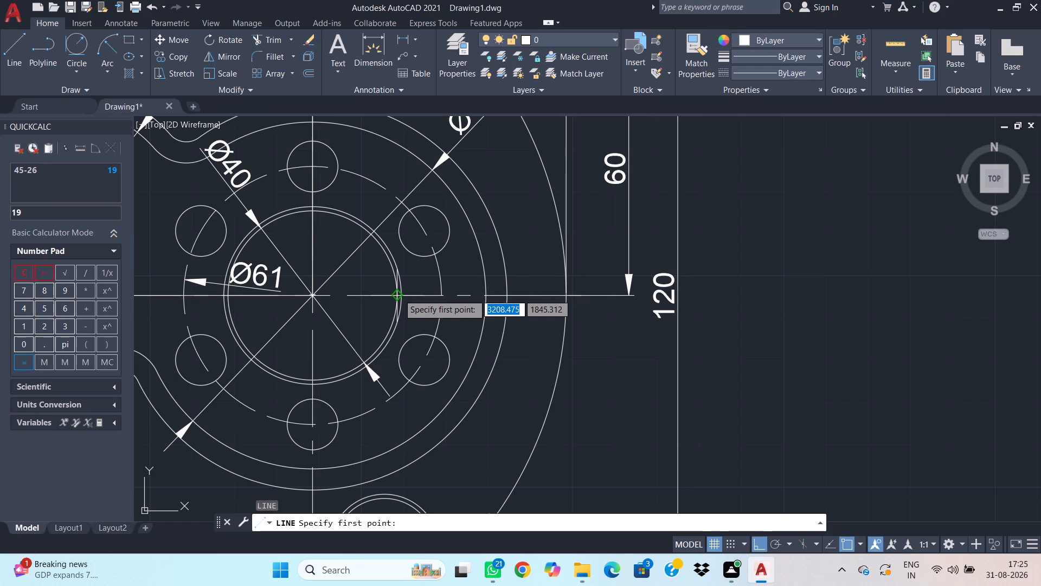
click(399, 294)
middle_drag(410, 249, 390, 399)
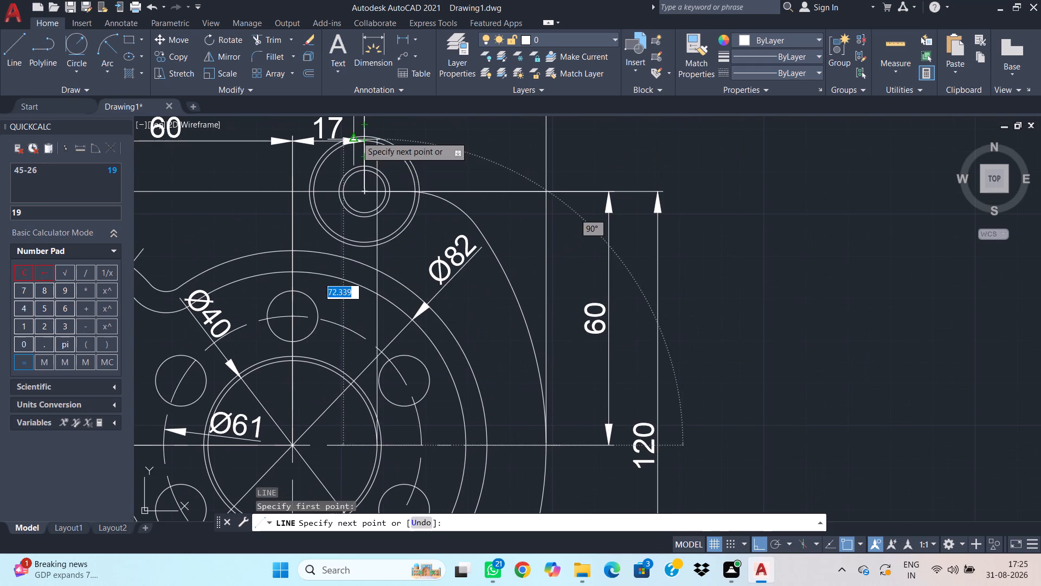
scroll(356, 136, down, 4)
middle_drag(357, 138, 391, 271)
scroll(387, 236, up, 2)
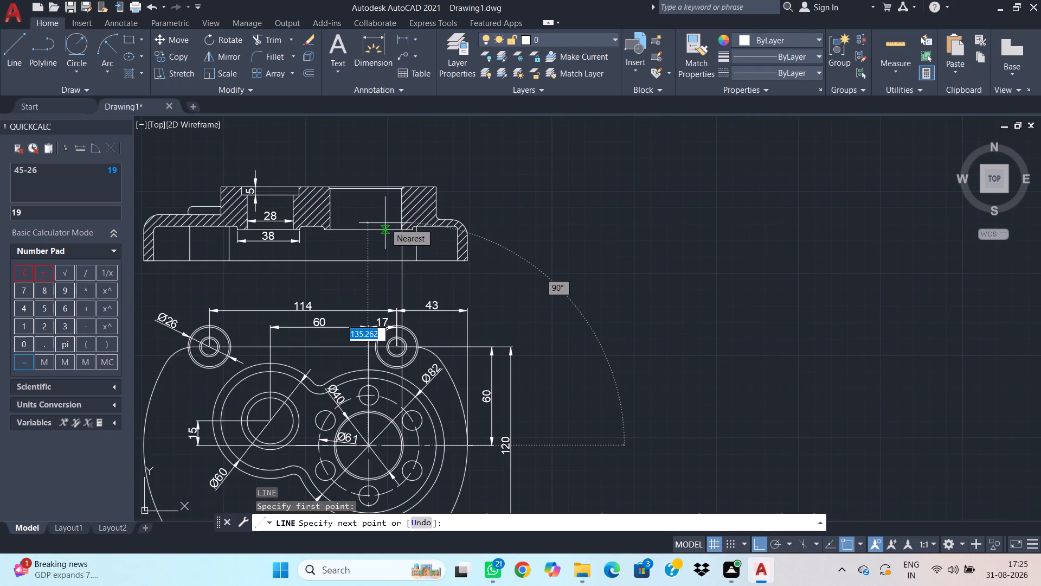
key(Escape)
Project a vertical line from the left side of the upper-right corner boss's second-largest circle up to the section's inner underside edge.
text(l)
key(space)
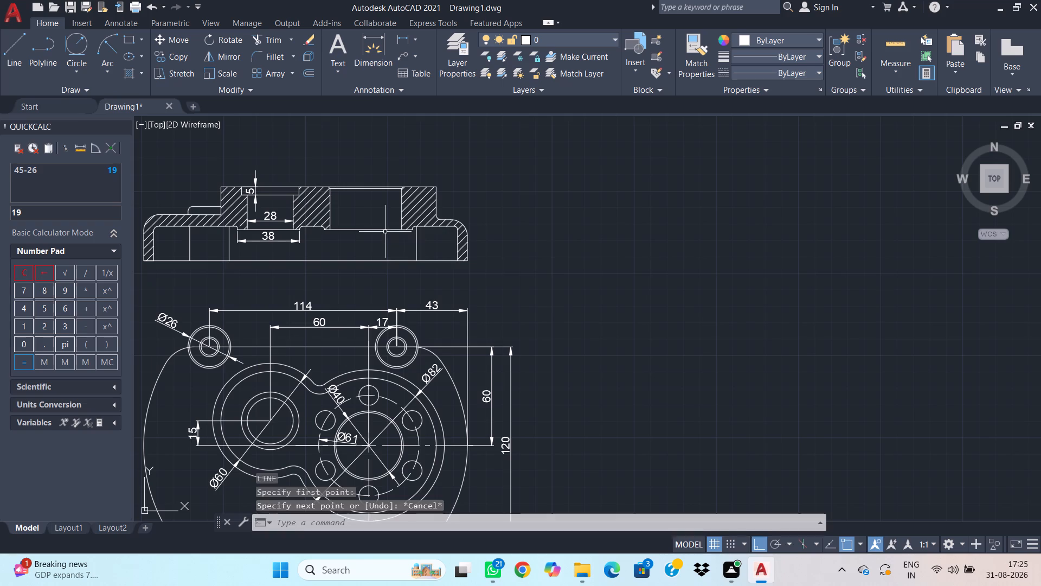
scroll(378, 346, up, 2)
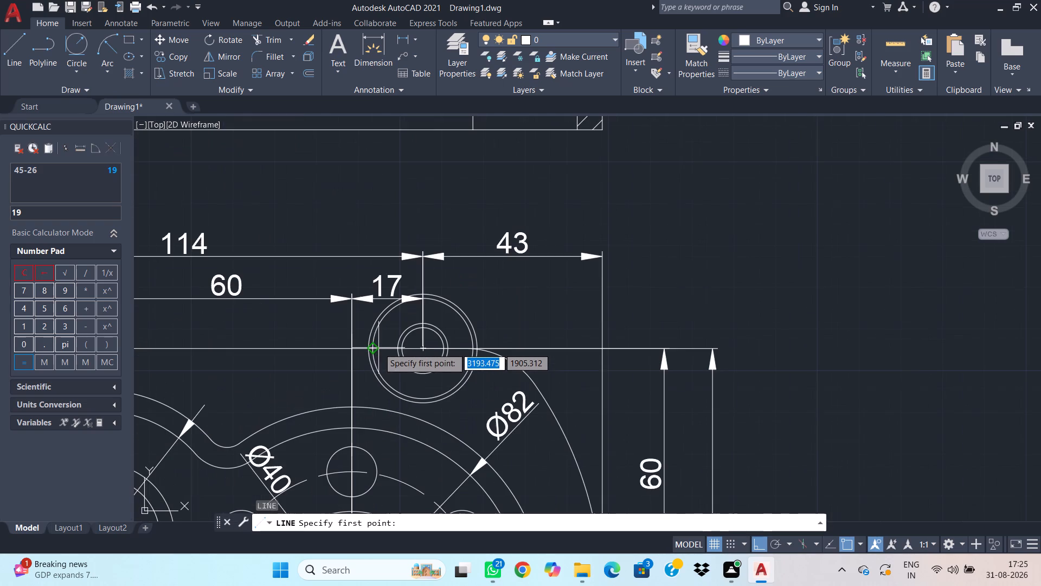
click(375, 346)
middle_drag(377, 307, 381, 337)
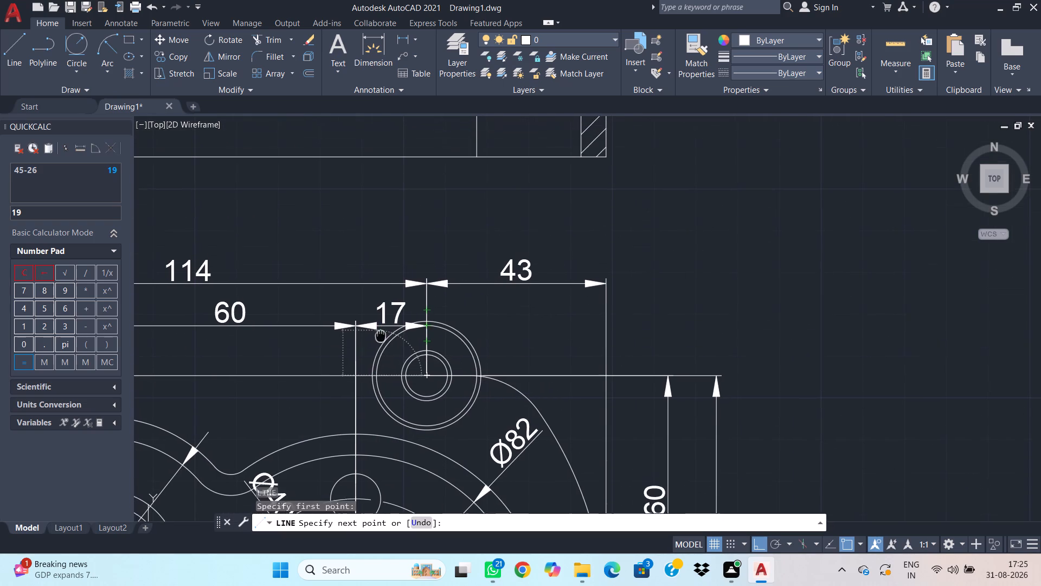
middle_drag(381, 337, 379, 346)
scroll(372, 326, down, 2)
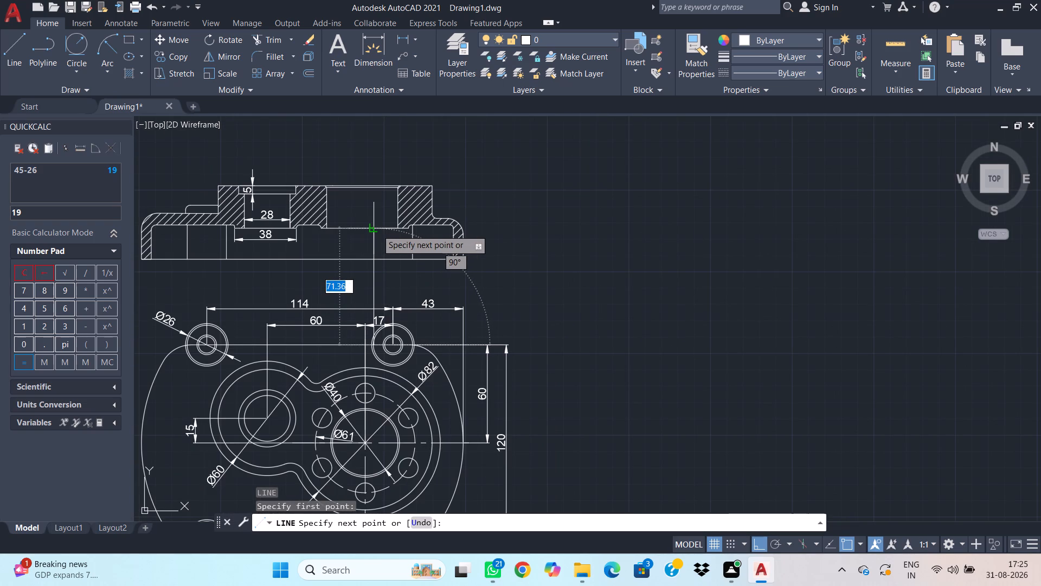
click(377, 228)
key(Escape)
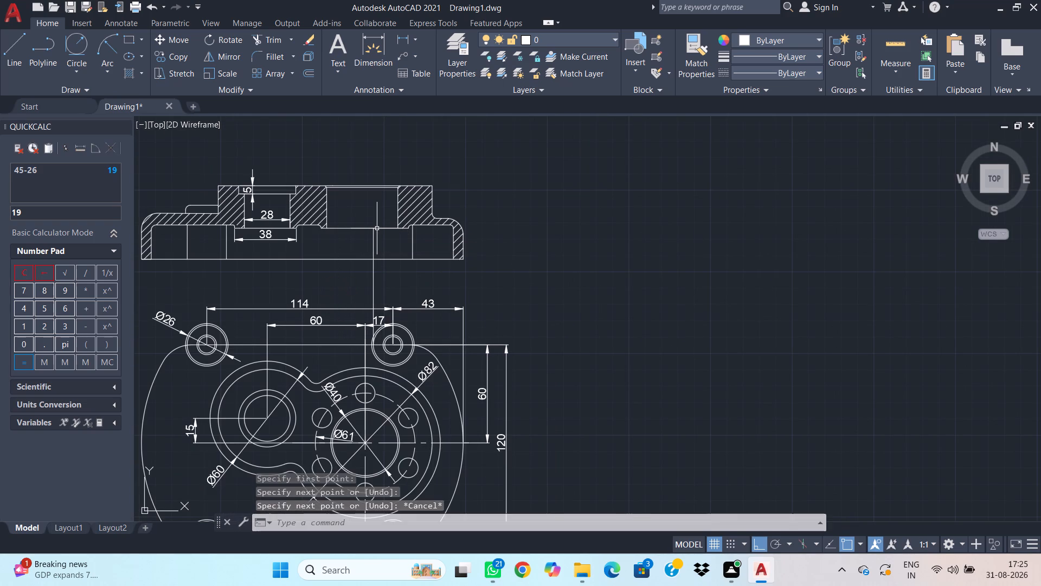
Trim away the projection line between the section's bottom edge and the upper-right corner boss.
text(tr)
key(space)
drag(390, 292, 316, 281)
key(Escape)
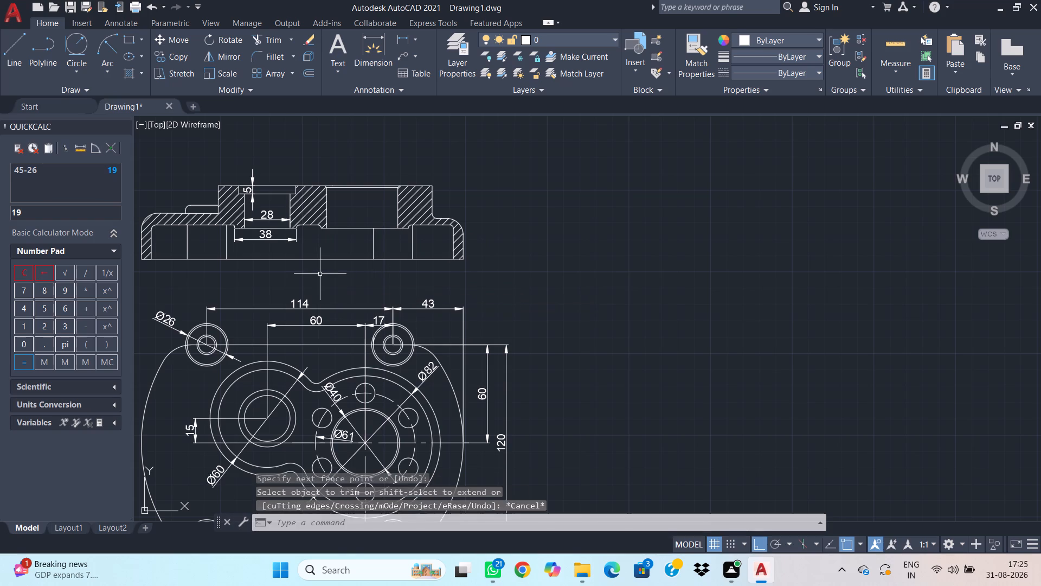
Delete the short leftover line piece inside the upper-right corner boss.
scroll(379, 300, up, 2)
middle_drag(384, 371, 444, 213)
scroll(436, 219, up, 1)
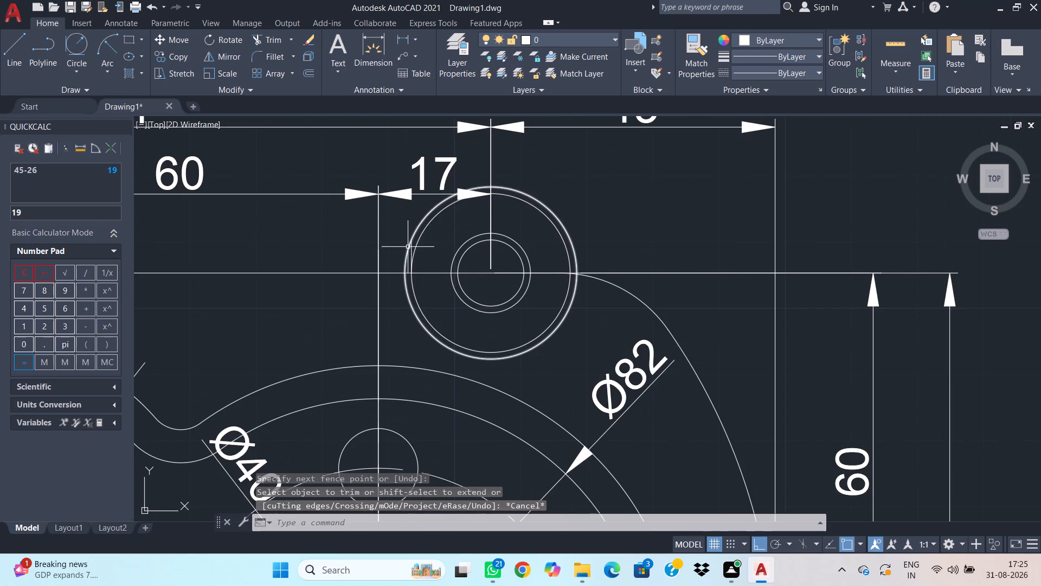
click(411, 252)
key(Delete)
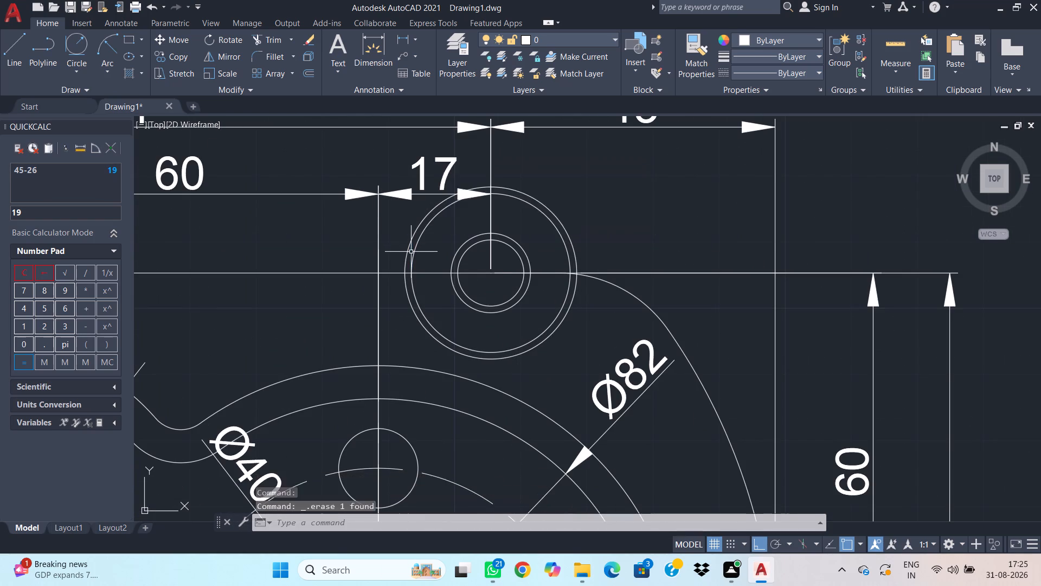
Add a horizontal dimension across the underside face around the section's larger bore, between its two fillet ends, placed just below the edge.
scroll(414, 251, down, 3)
middle_drag(343, 218, 483, 302)
scroll(482, 270, up, 1)
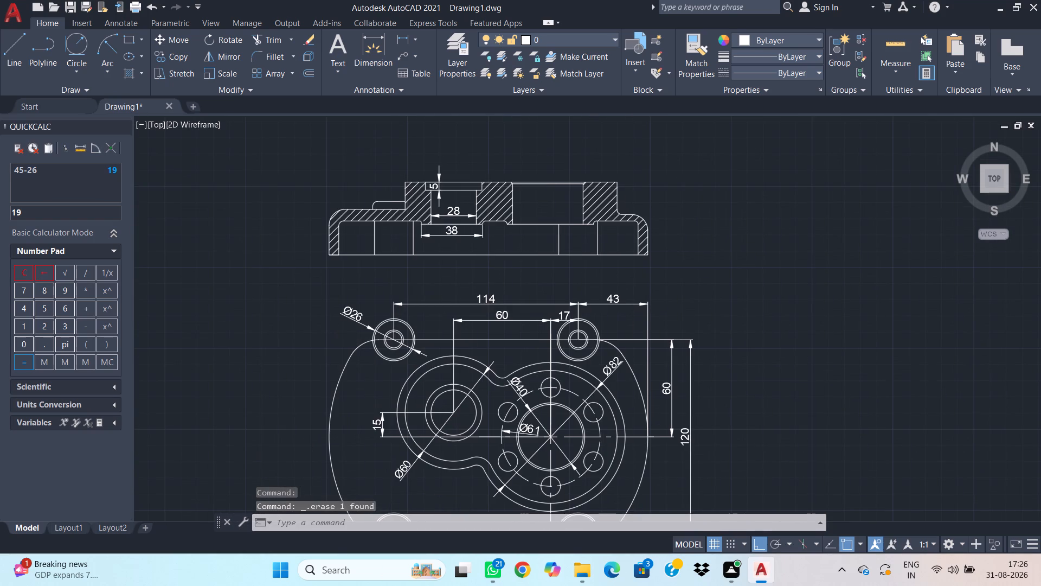
text(dim)
key(space)
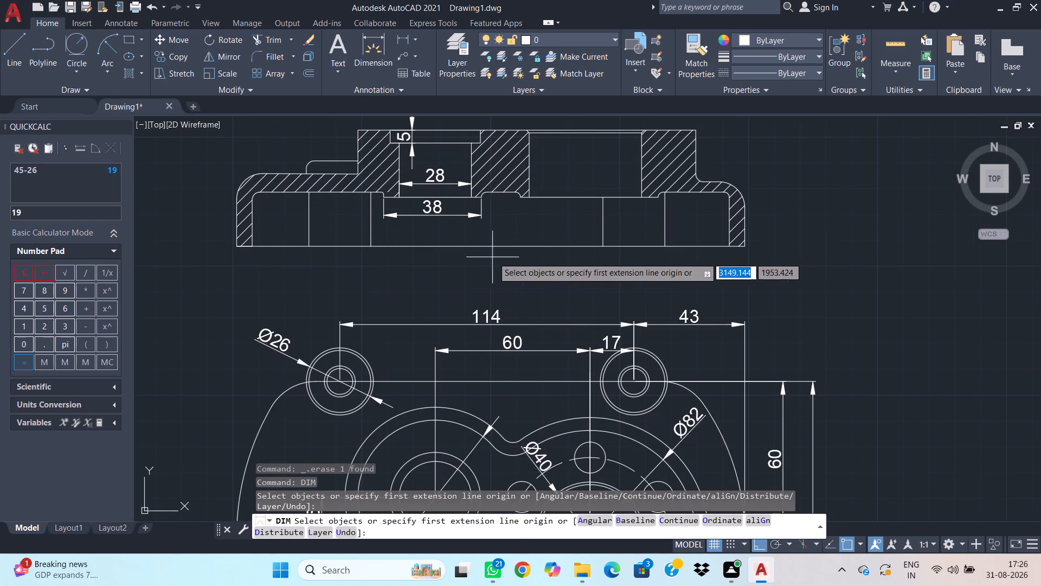
middle_drag(542, 255, 486, 317)
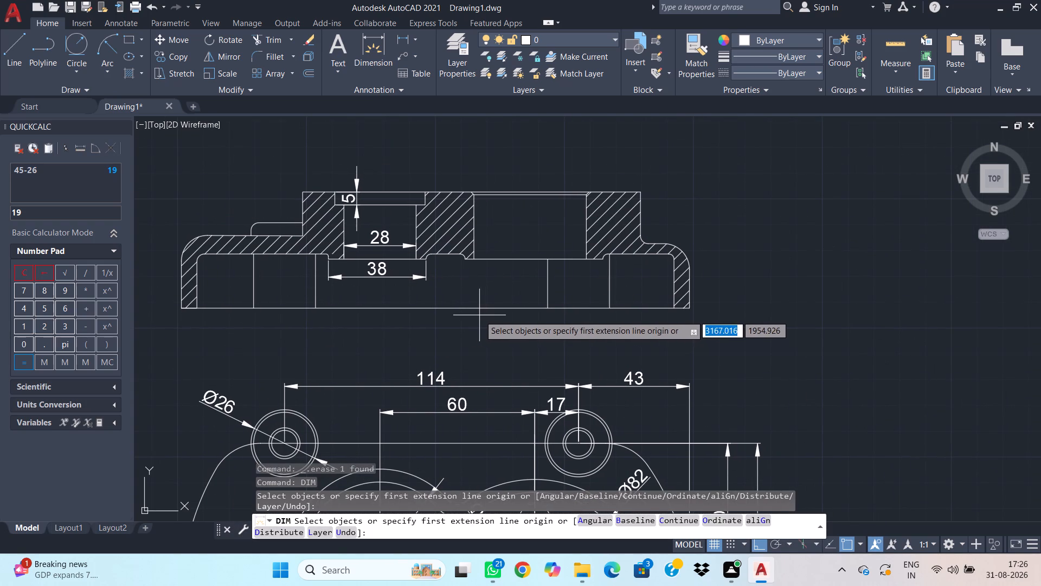
click(466, 260)
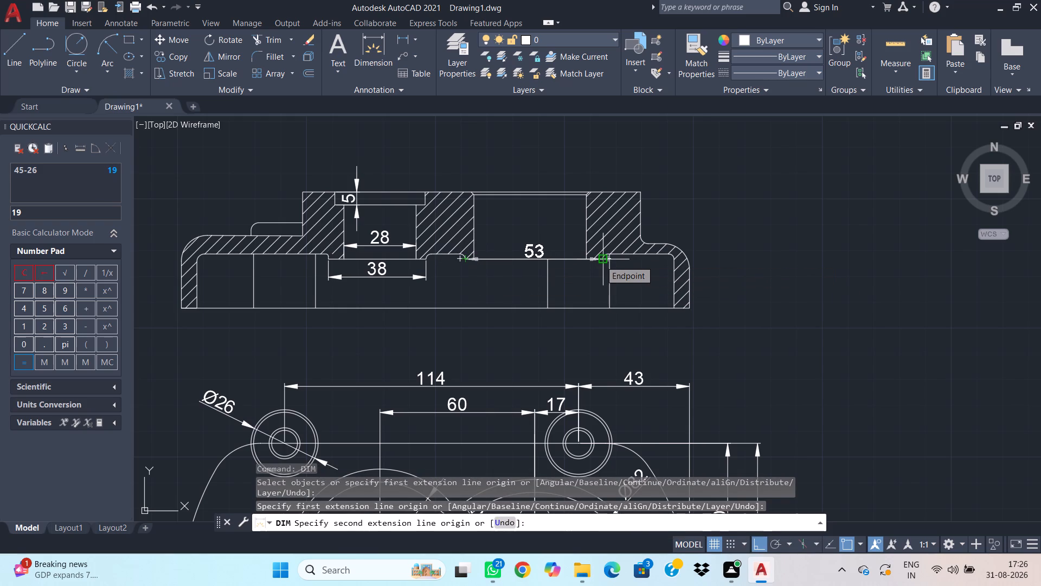
scroll(600, 274, up, 3)
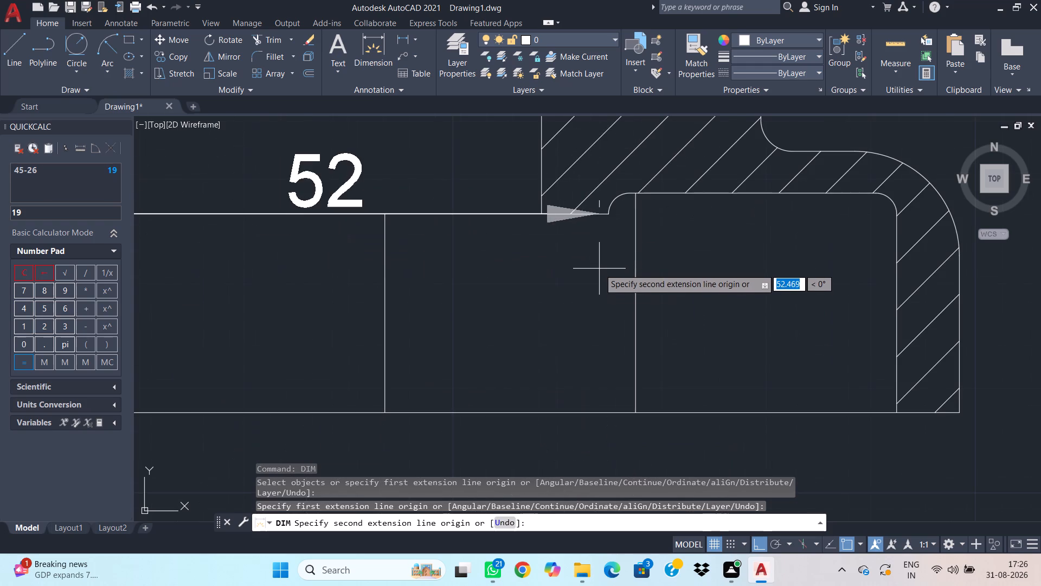
click(609, 215)
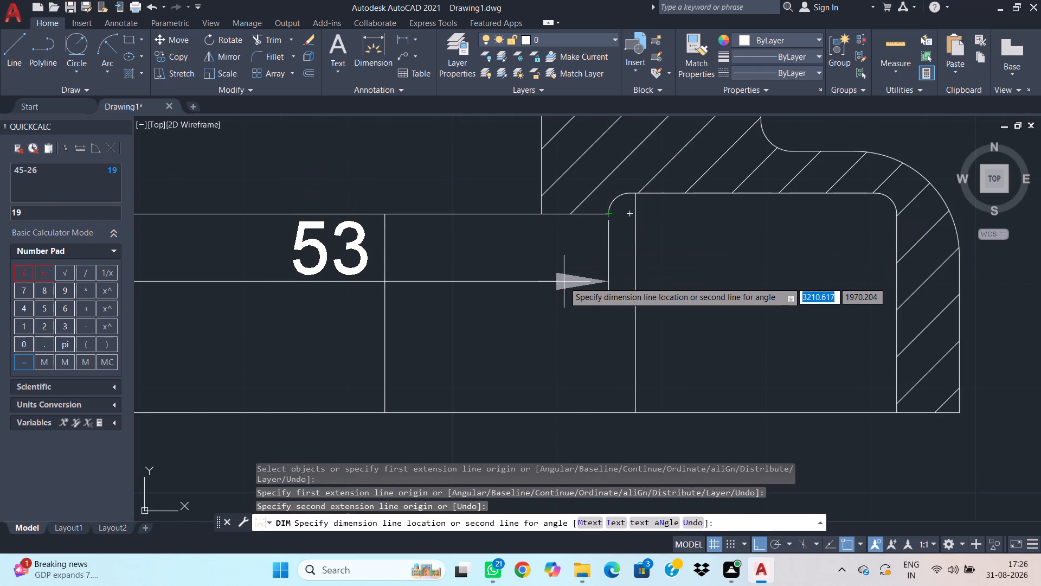
click(564, 282)
scroll(569, 279, down, 2)
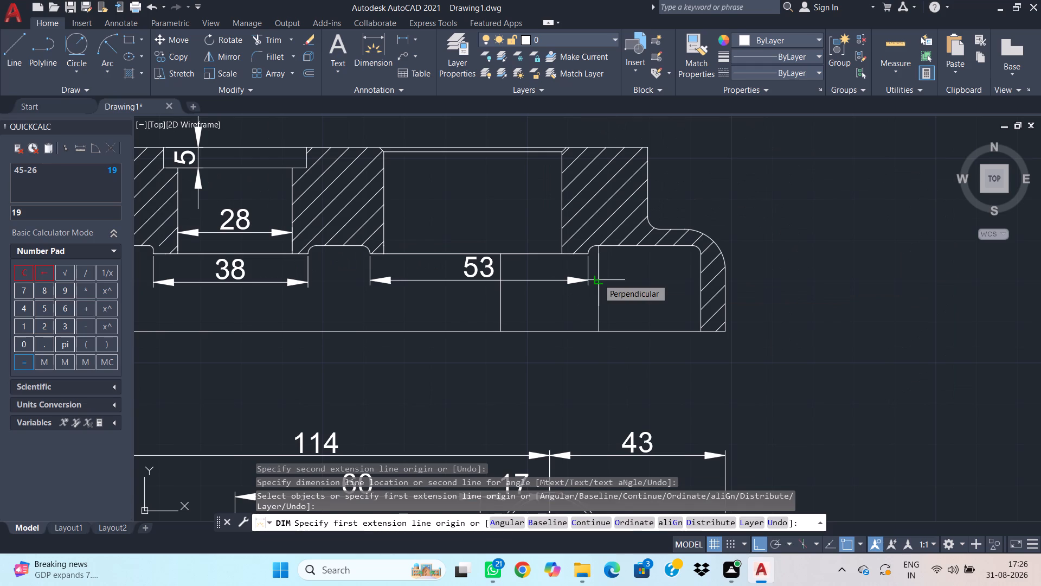
key(Escape)
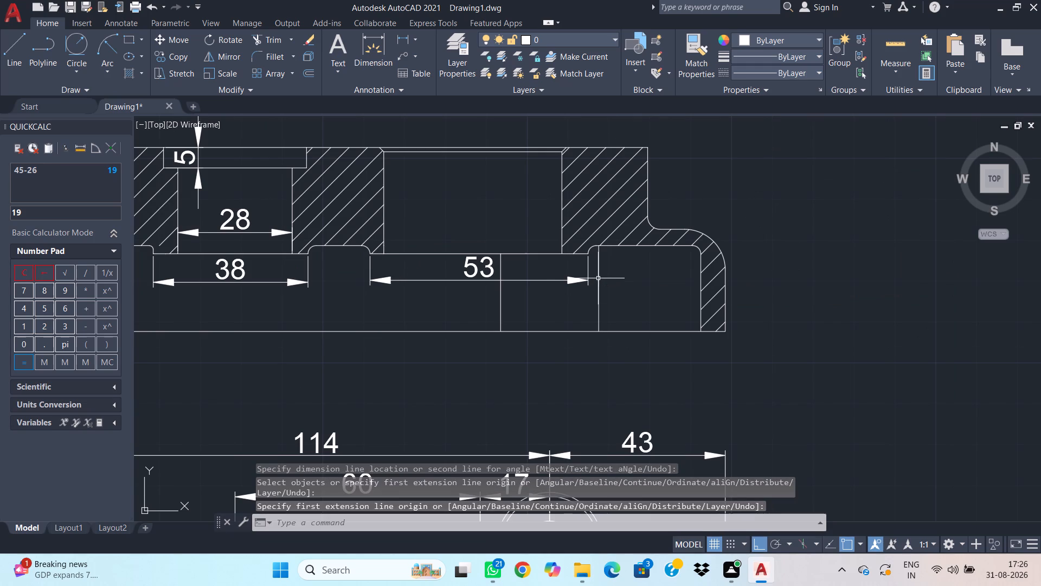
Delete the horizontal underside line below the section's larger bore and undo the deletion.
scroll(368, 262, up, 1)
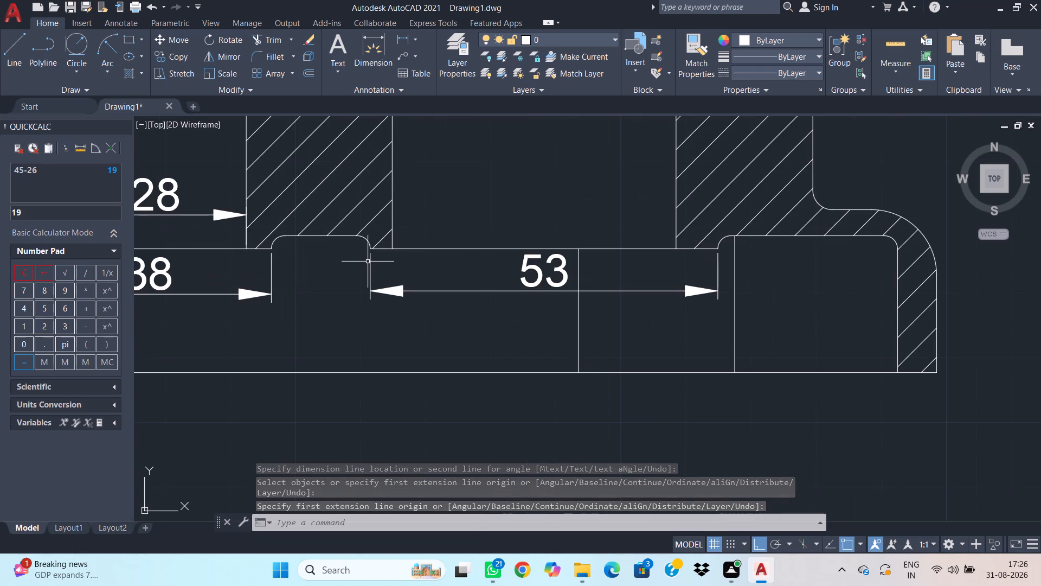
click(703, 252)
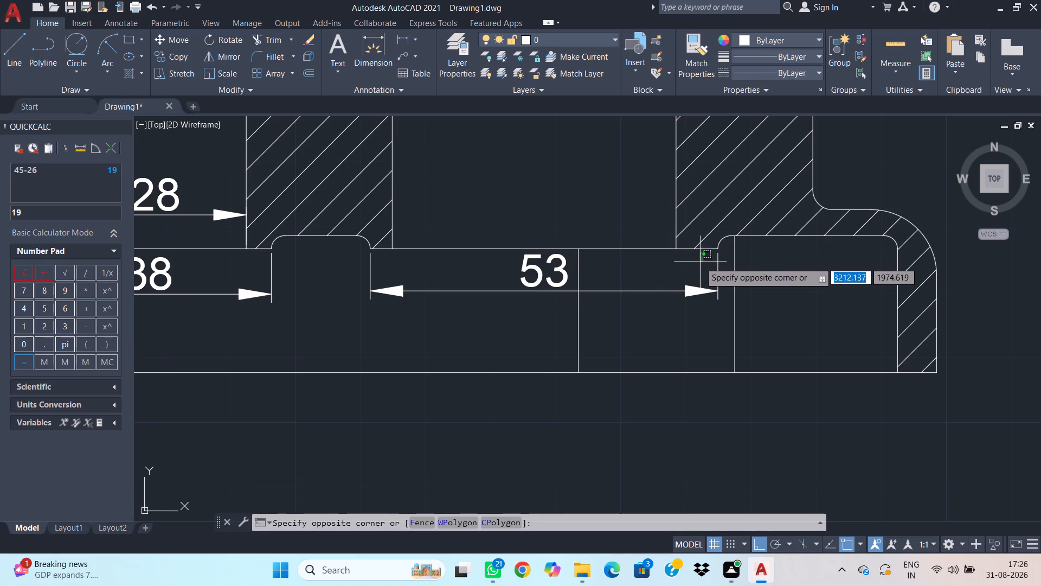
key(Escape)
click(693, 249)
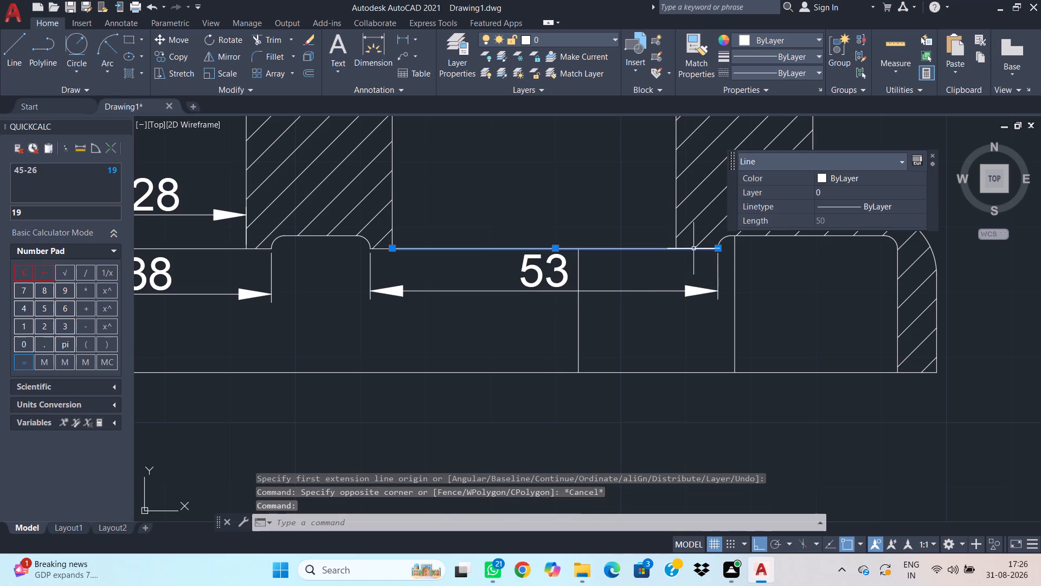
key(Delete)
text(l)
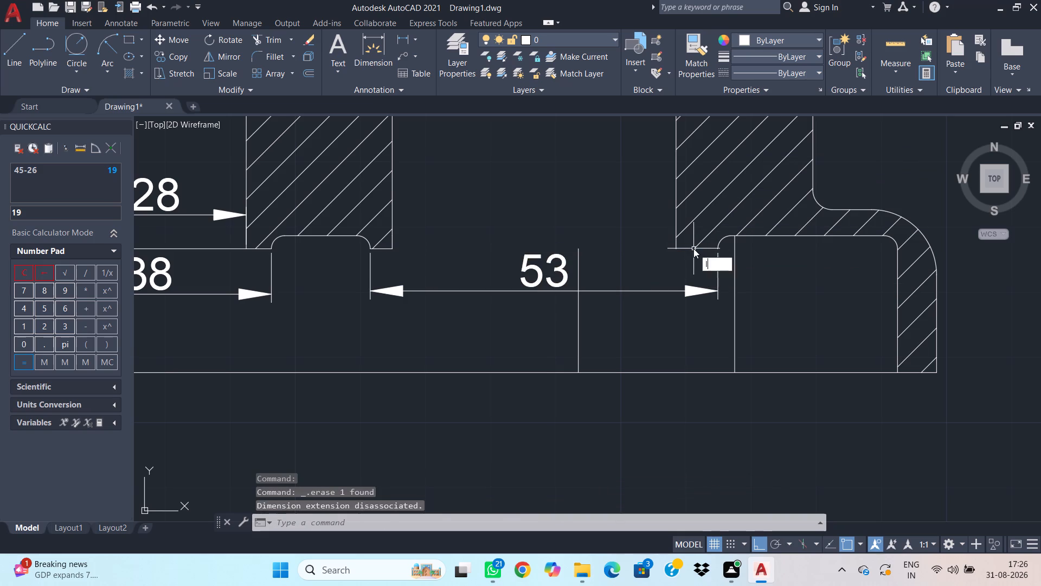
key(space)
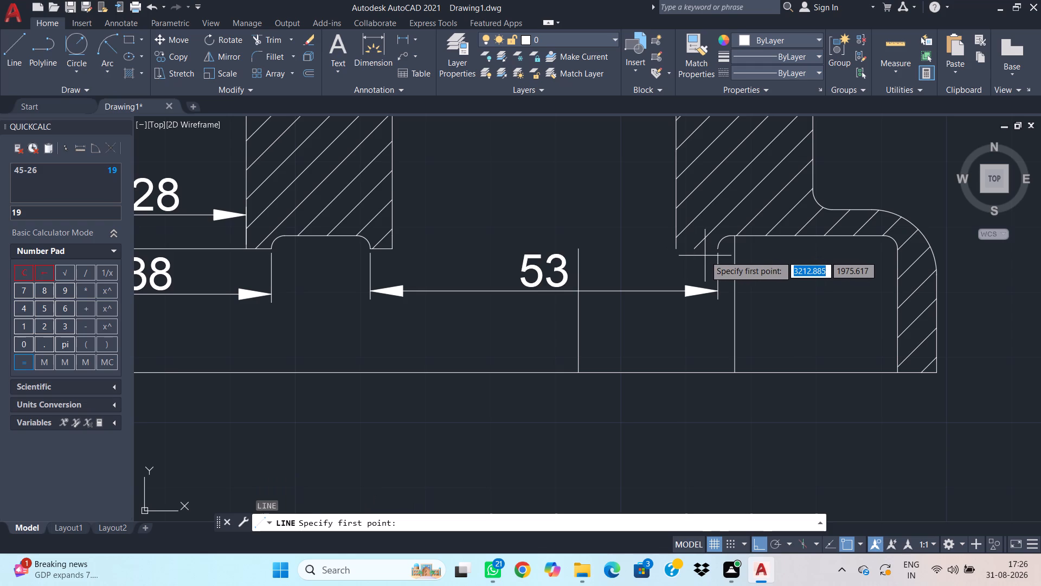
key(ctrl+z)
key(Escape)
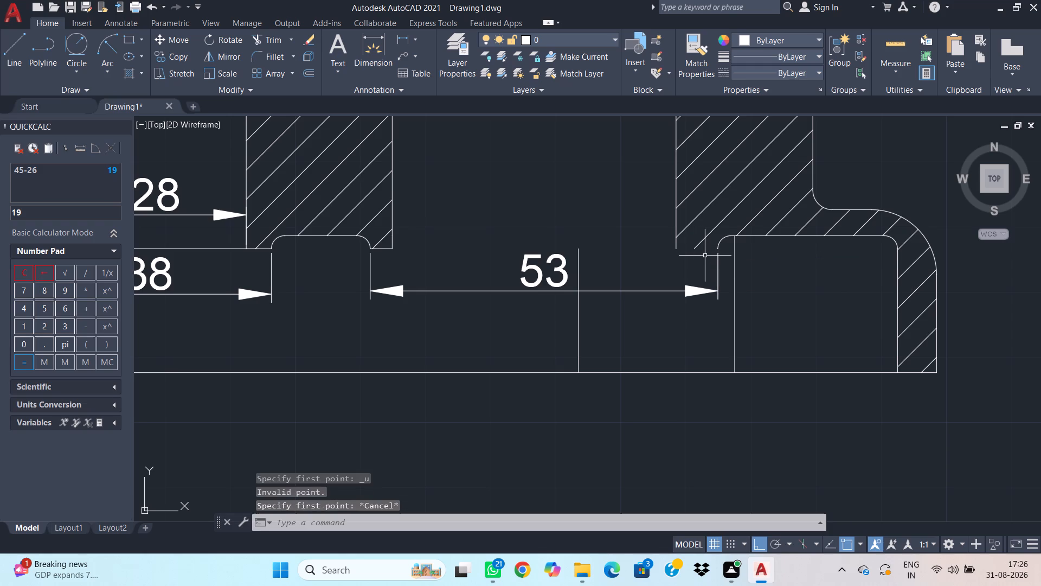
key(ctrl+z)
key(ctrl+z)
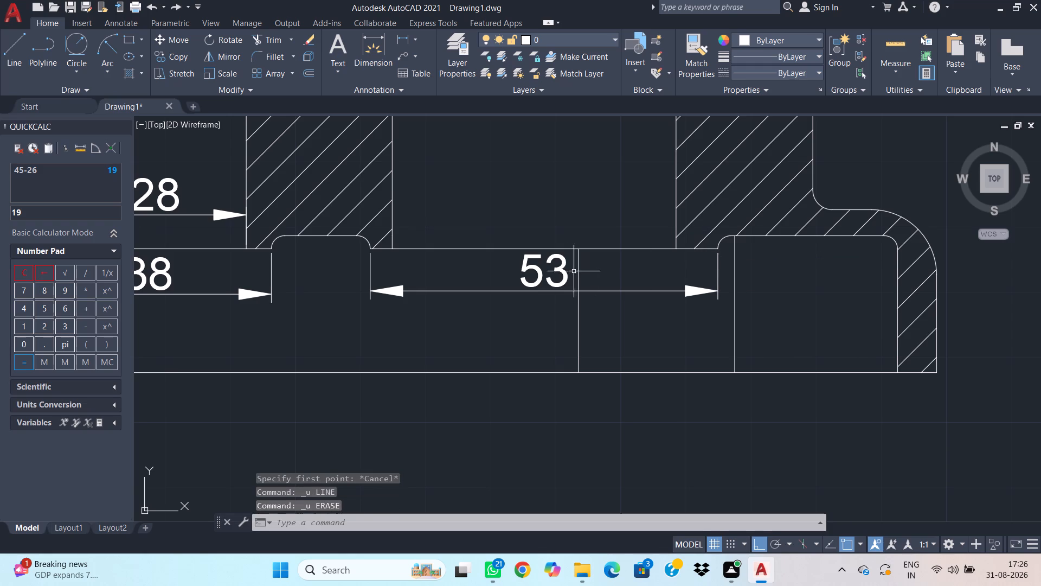
Override the text of the new dimension below the section's larger bore with 50.
double_click(545, 271)
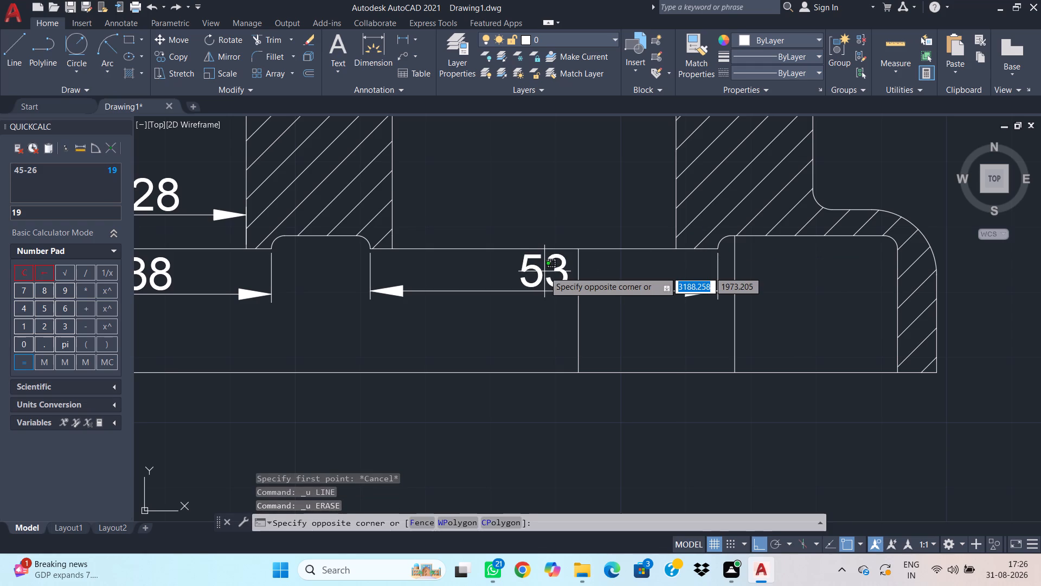
double_click(544, 271)
double_click(544, 271)
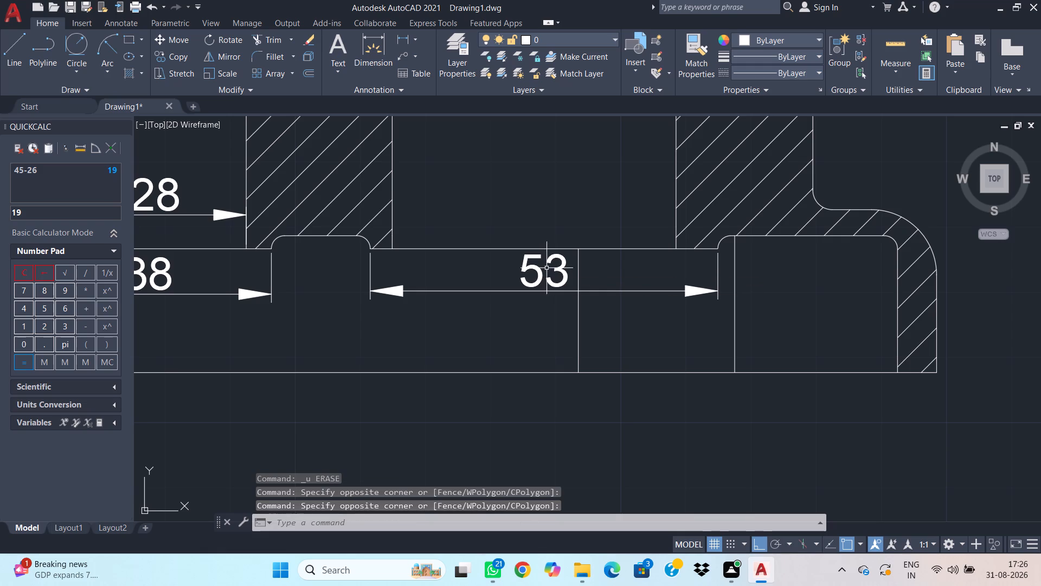
double_click(564, 266)
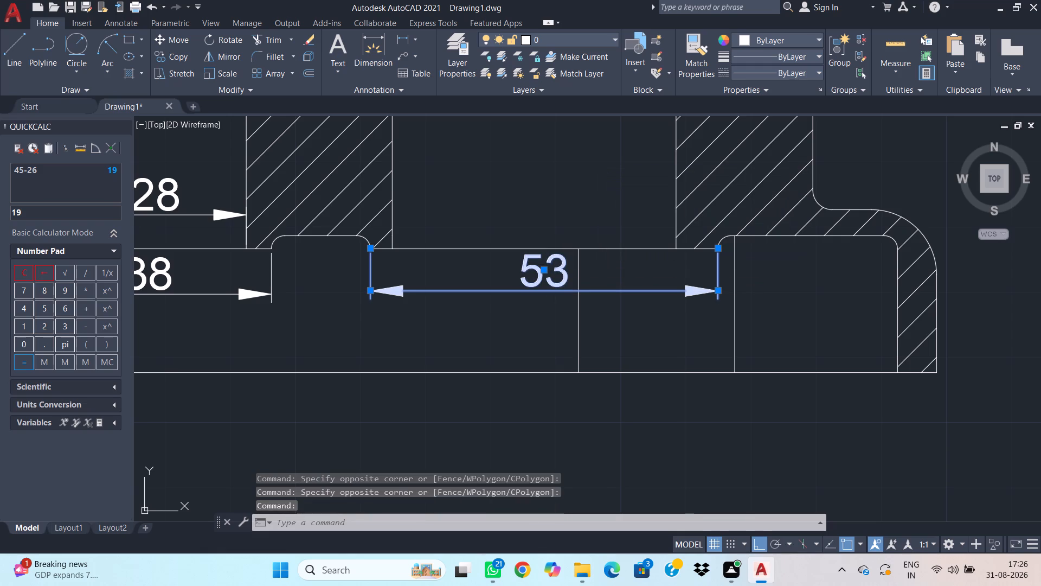
key(Right)
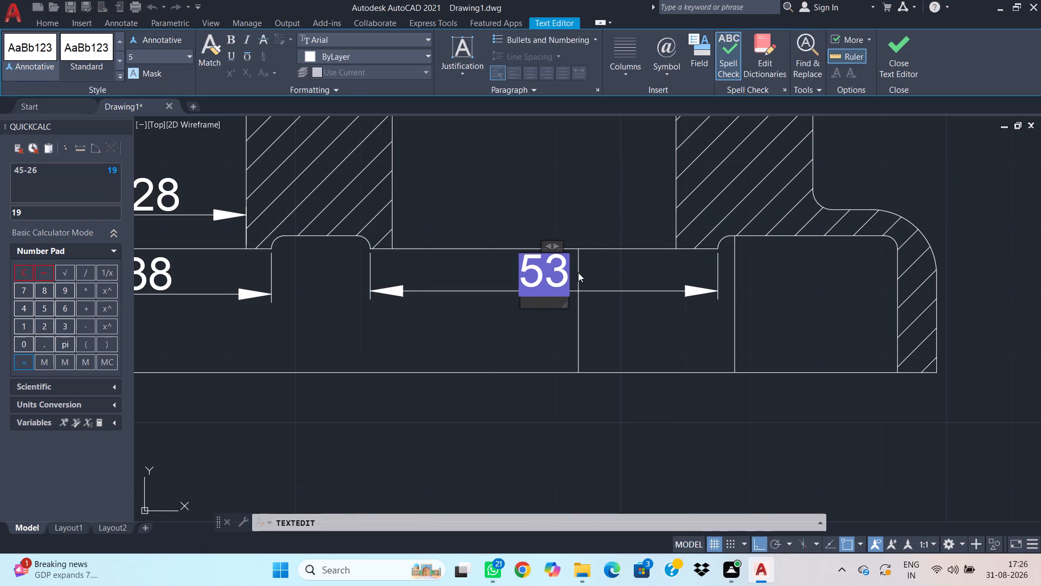
key(BackSpace)
text(50)
click(572, 267)
key(Escape)
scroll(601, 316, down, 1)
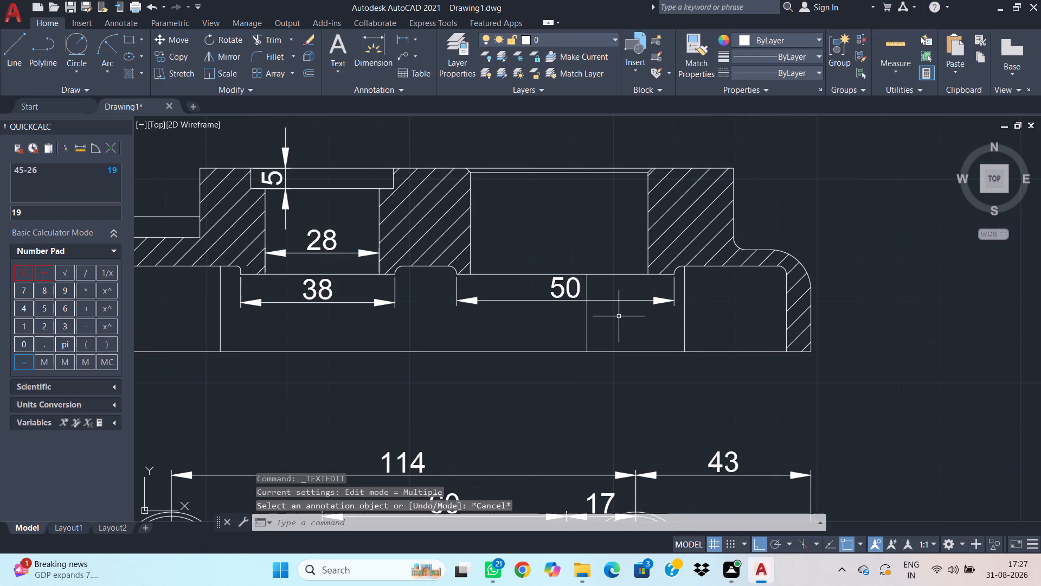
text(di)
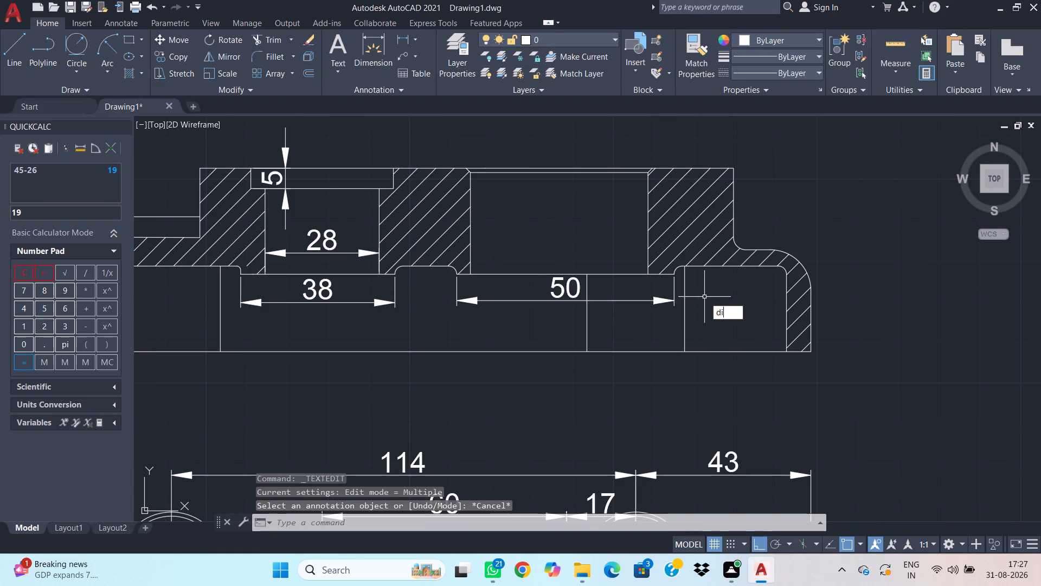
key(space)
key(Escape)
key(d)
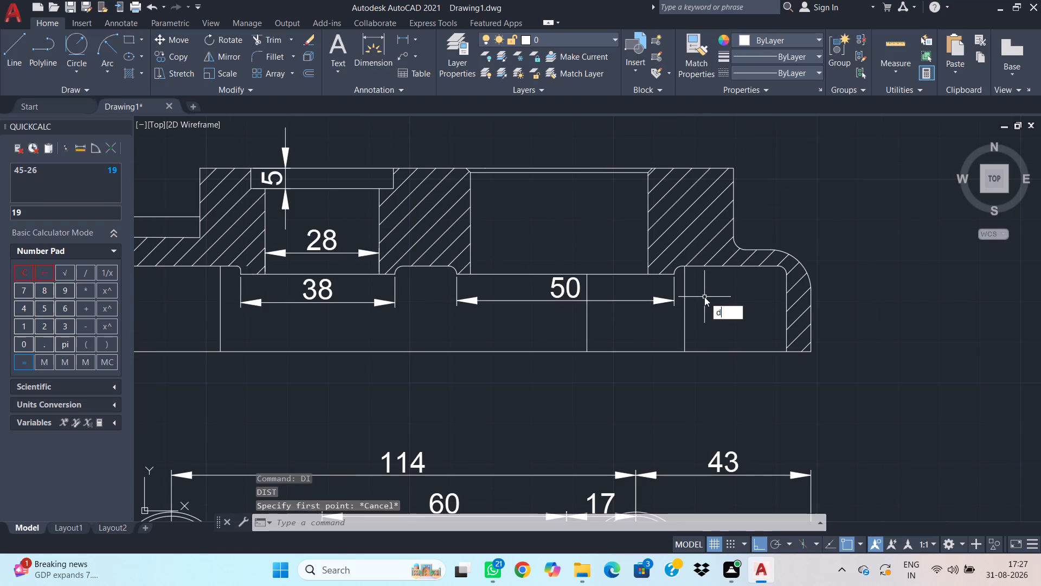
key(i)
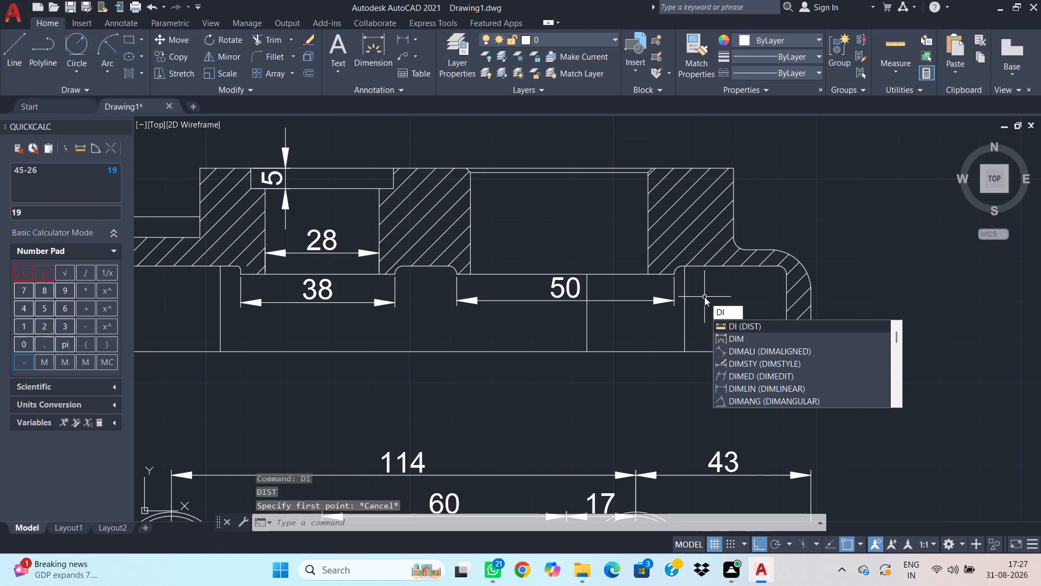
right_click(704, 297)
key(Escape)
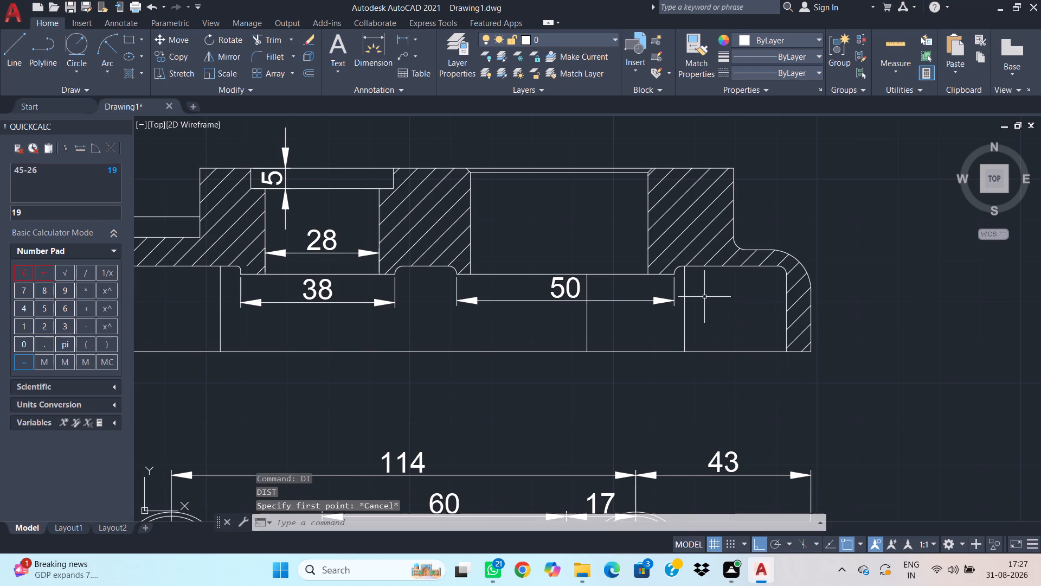
Add a horizontal dimension for the thickness of the hatched outer wall, placed just below the section's bottom edge.
text(dim)
key(space)
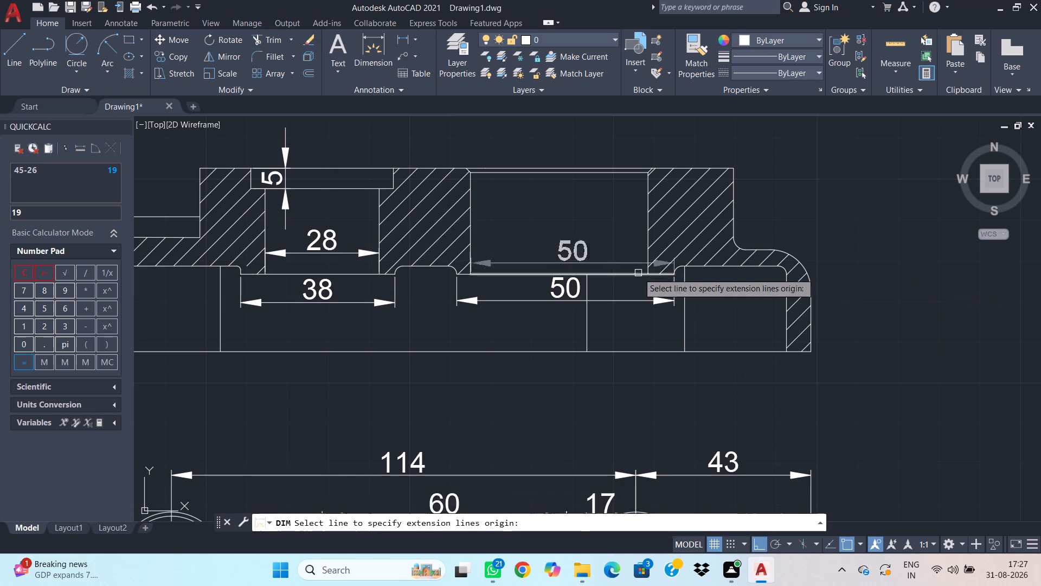
scroll(727, 320, up, 1)
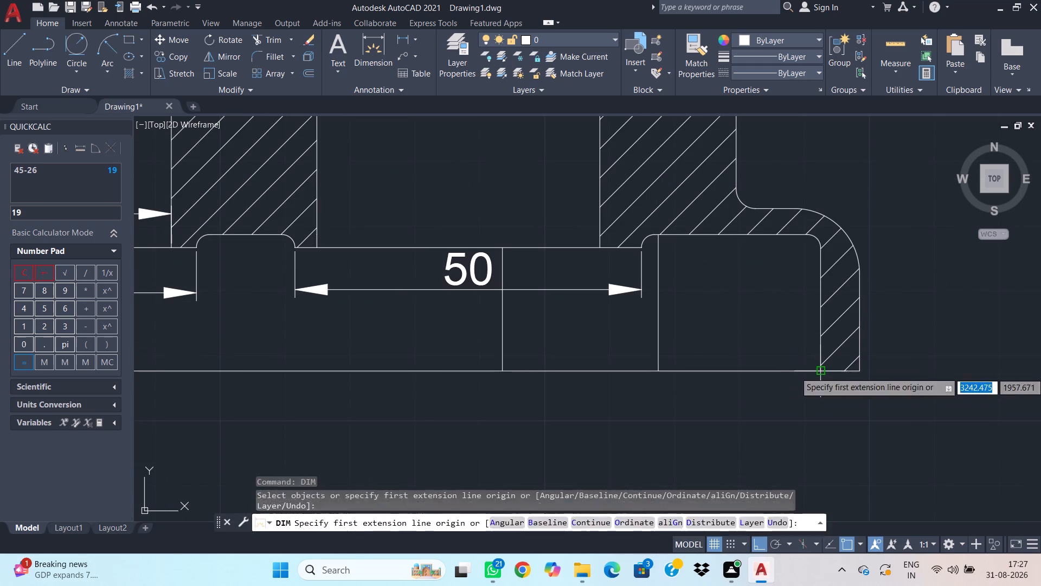
click(819, 372)
click(860, 372)
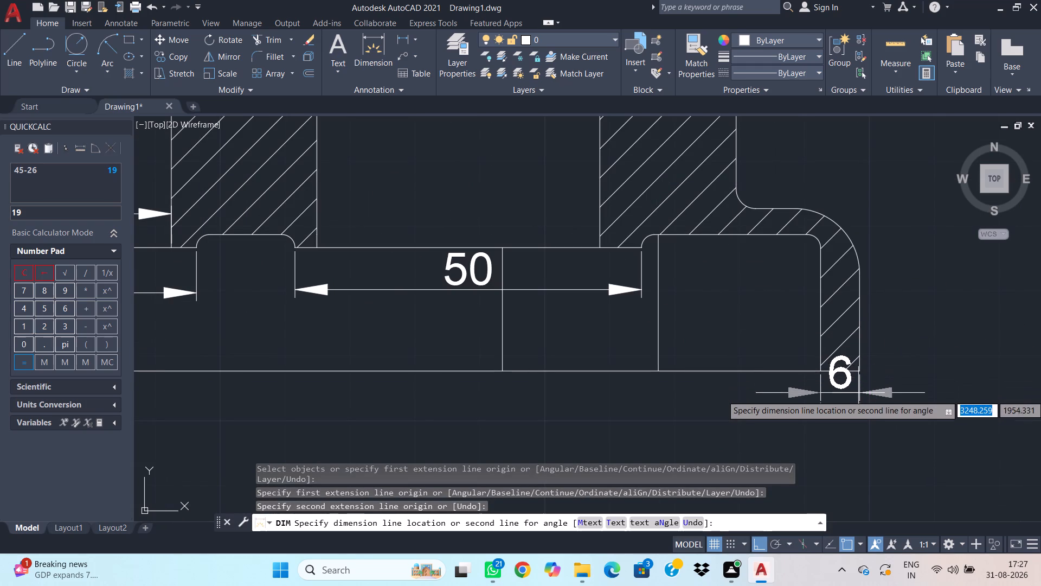
click(859, 413)
Add a vertical overall height dimension from the outer wall's bottom corner to the large boss's top corner, placed outside the wall.
scroll(872, 358, up, 1)
click(851, 379)
scroll(851, 311, down, 2)
middle_drag(850, 298, 869, 347)
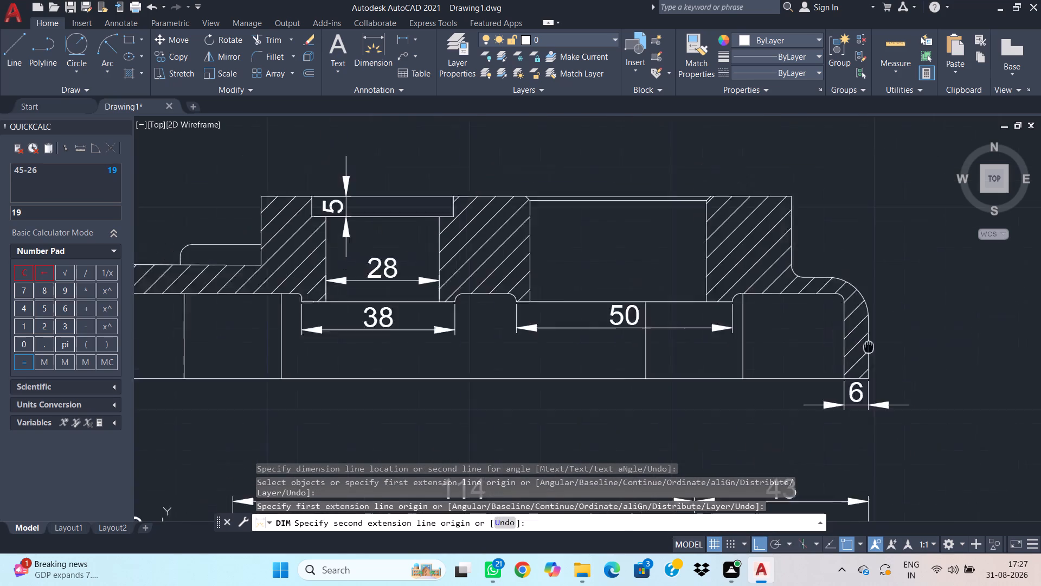
middle_drag(869, 347, 874, 412)
scroll(849, 330, up, 2)
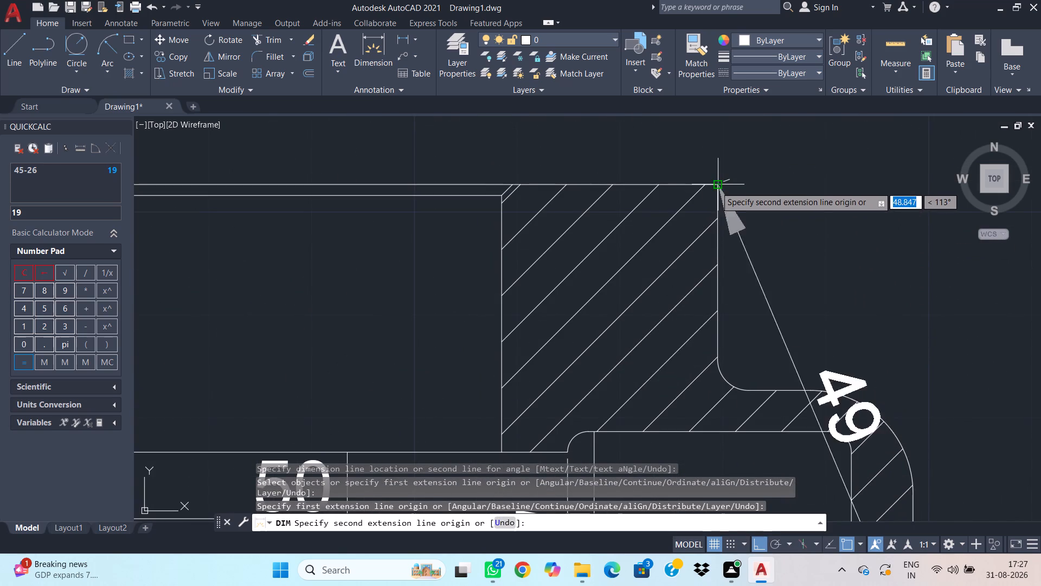
click(716, 187)
scroll(804, 191, down, 1)
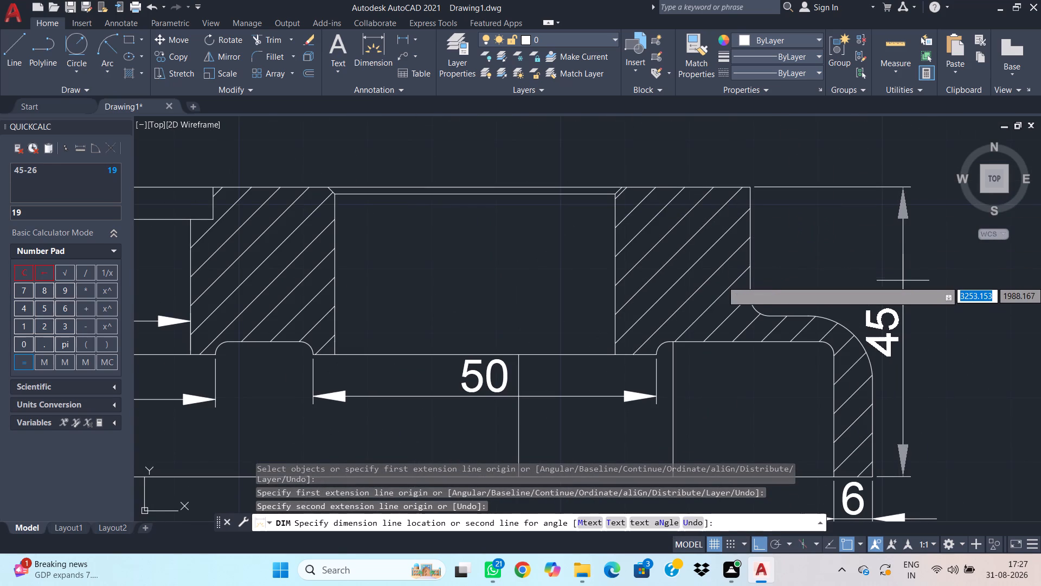
click(903, 282)
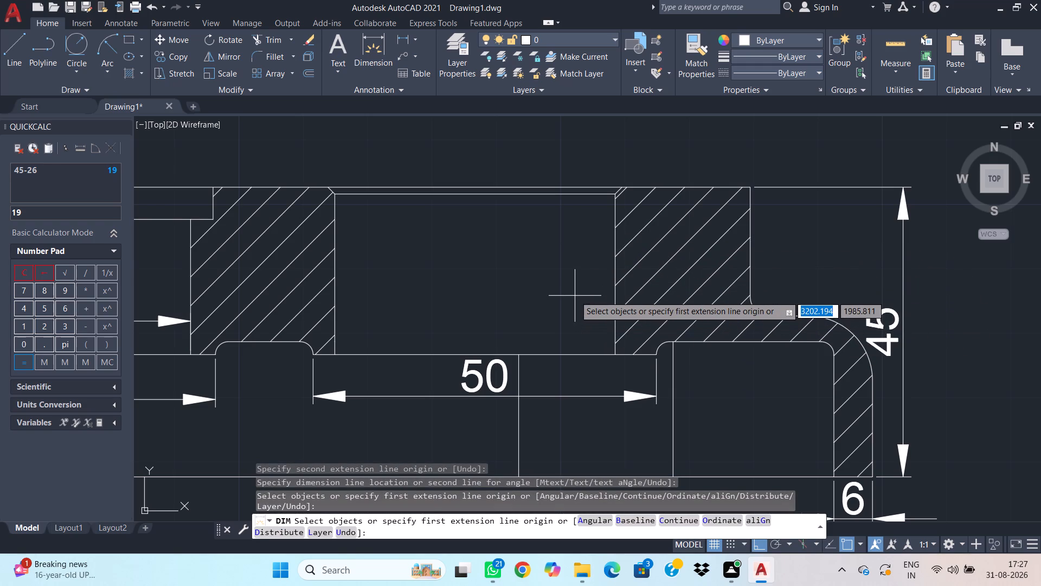
middle_drag(575, 296, 740, 250)
scroll(736, 252, down, 1)
middle_drag(821, 255, 676, 256)
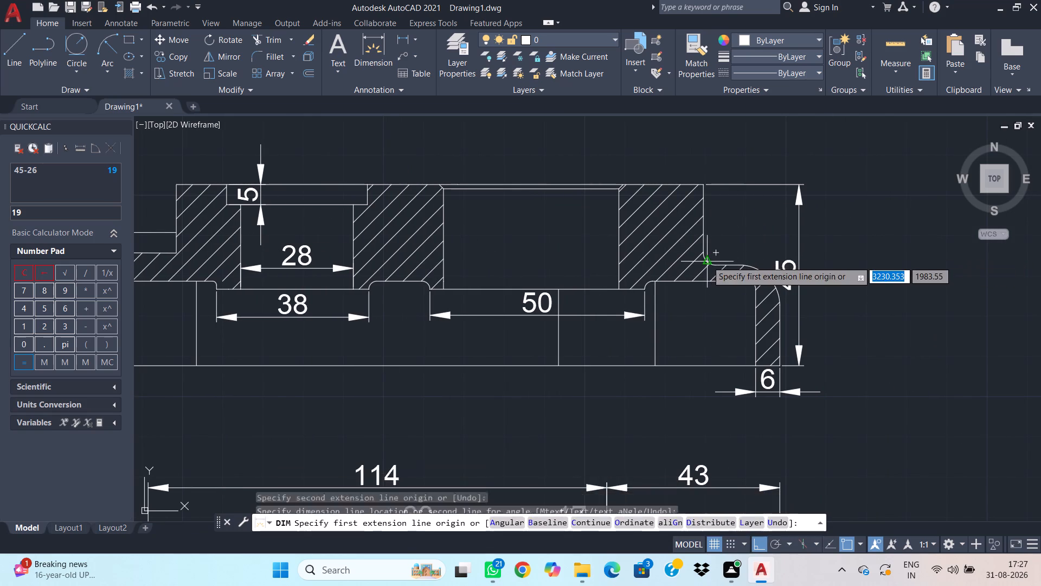
key(Escape)
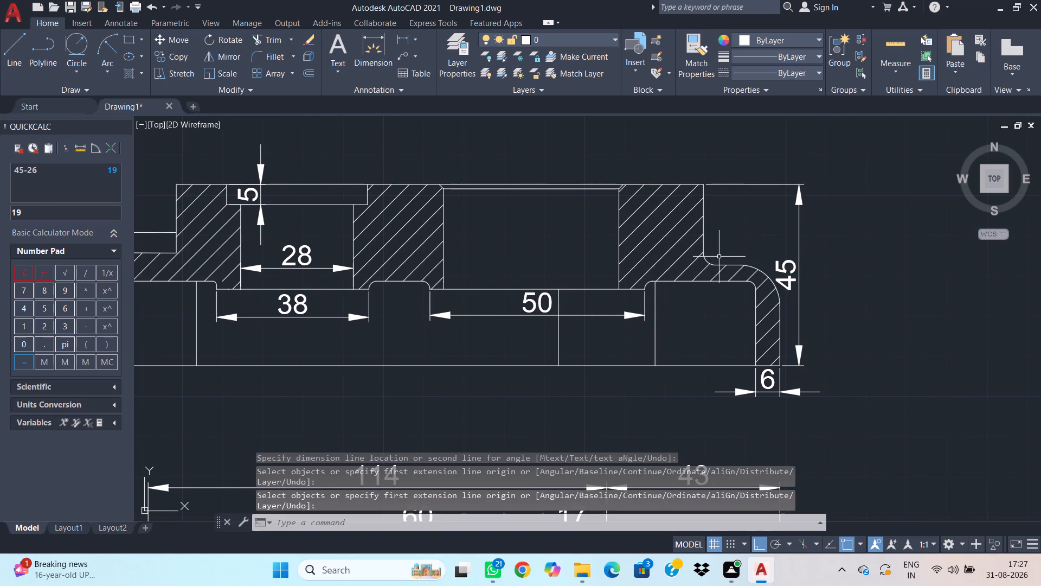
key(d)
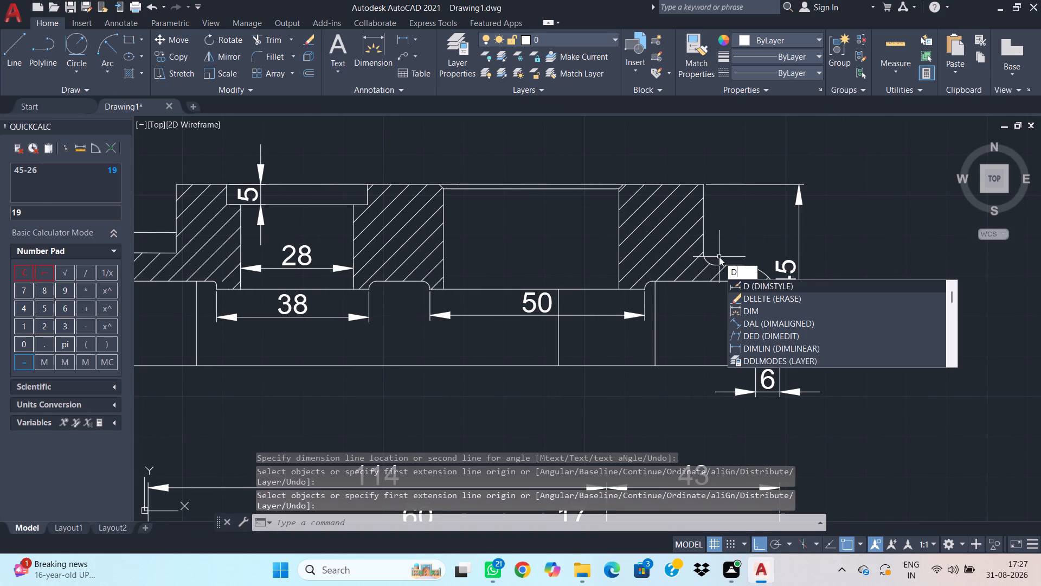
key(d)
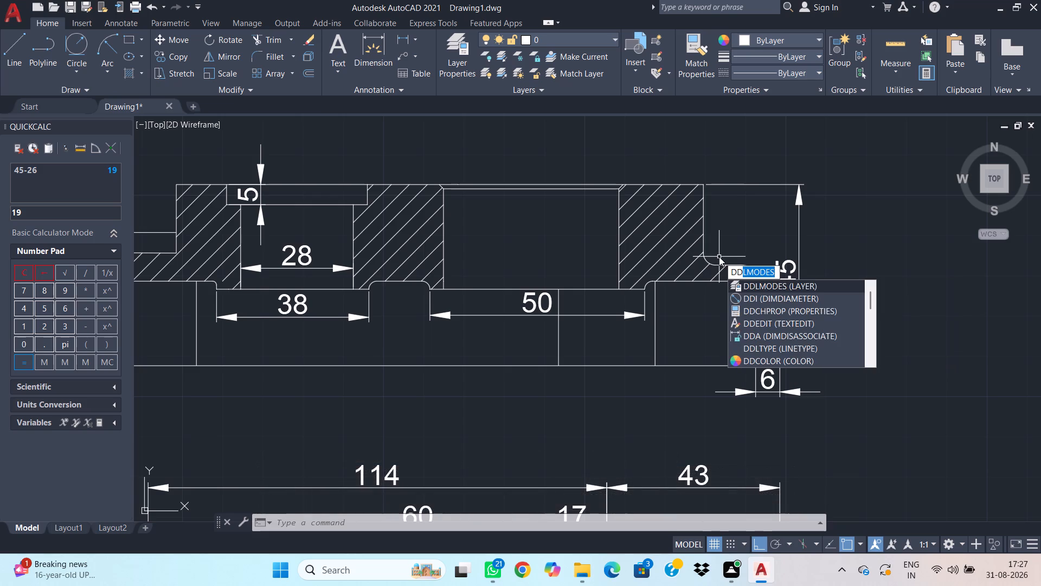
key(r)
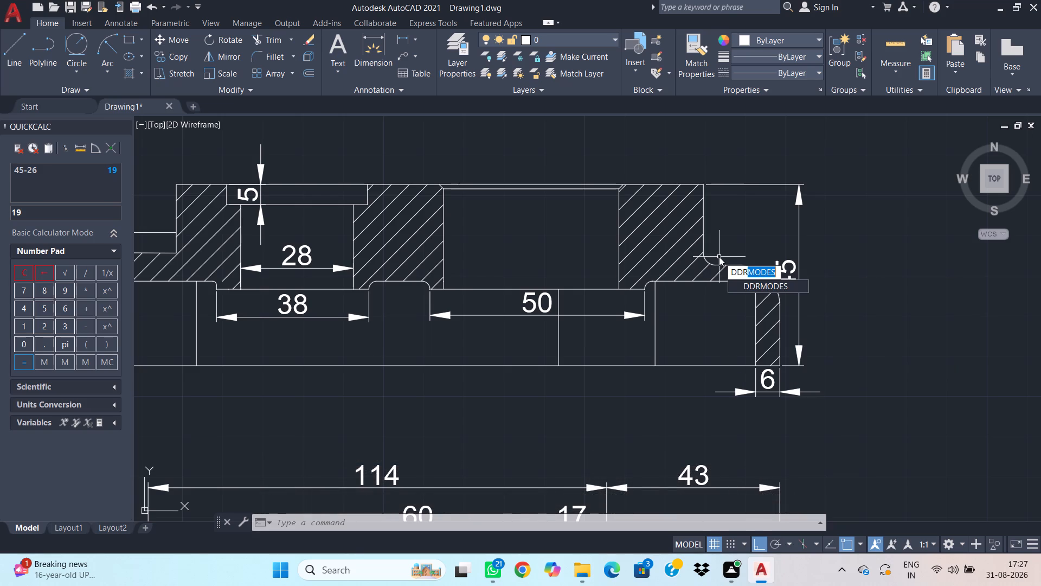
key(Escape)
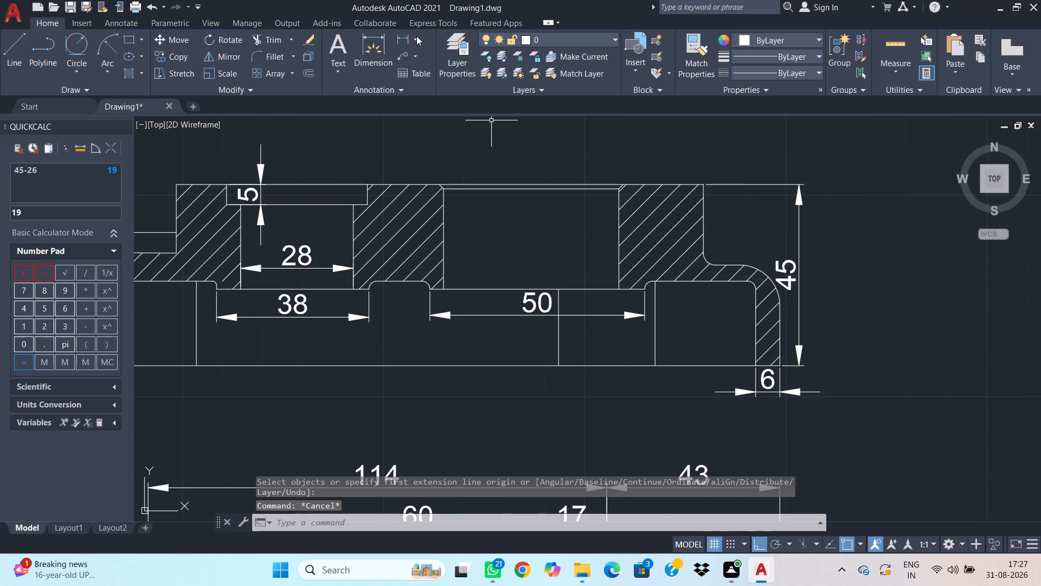
Add a radius dimension to the fillet between the large boss's outer side and the flange, with its text below the flange.
click(416, 36)
click(451, 164)
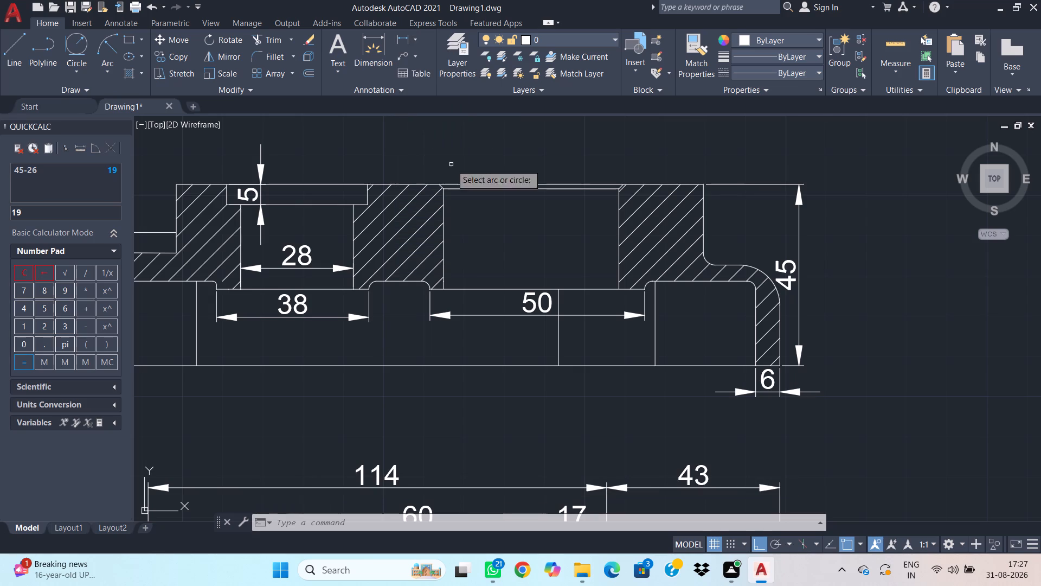
click(705, 260)
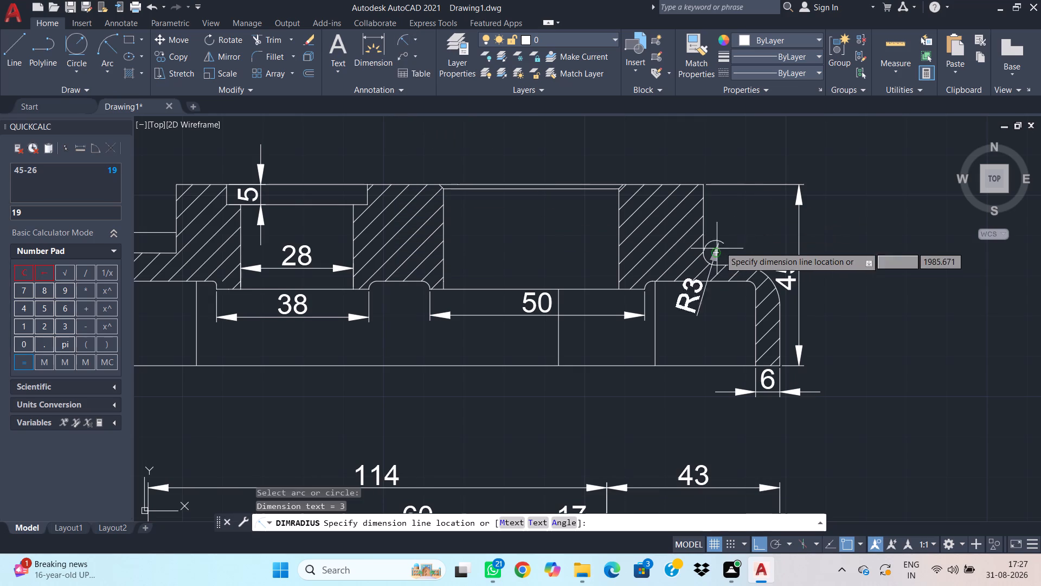
click(680, 302)
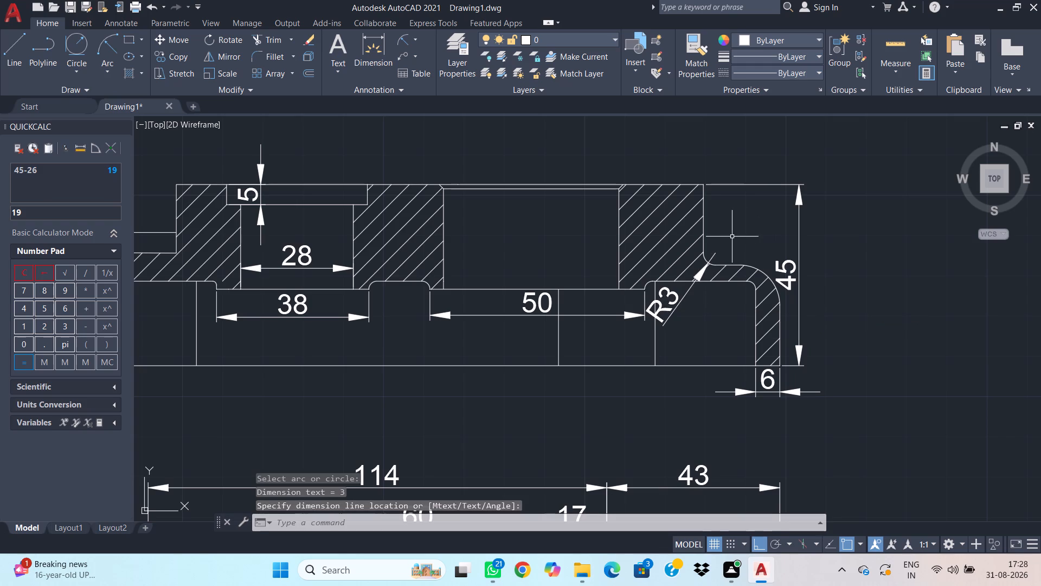
Add a radius dimension to the outer rounded corner of the hatched wall, with its text above the arc.
key(space)
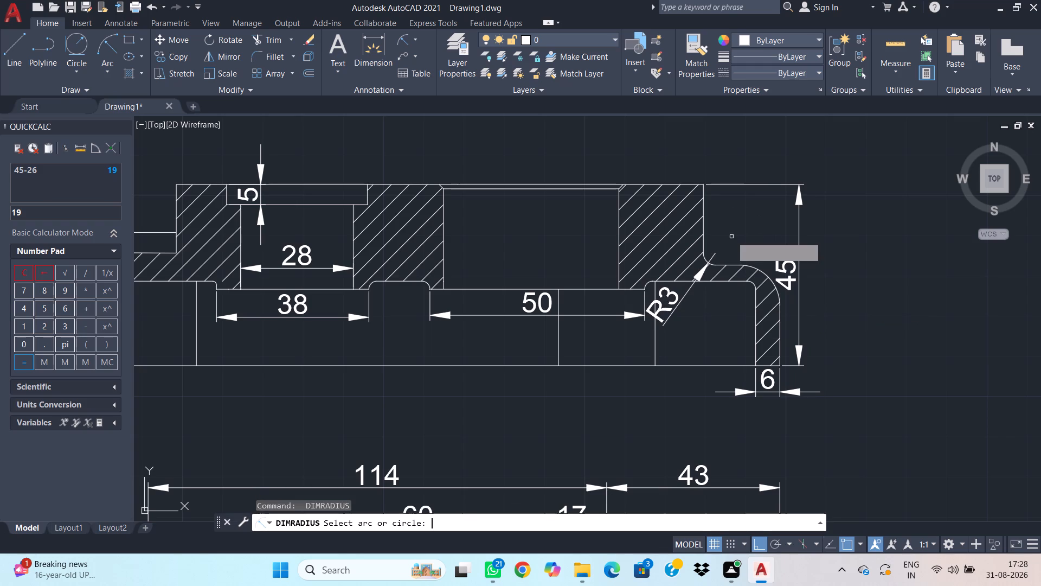
click(764, 273)
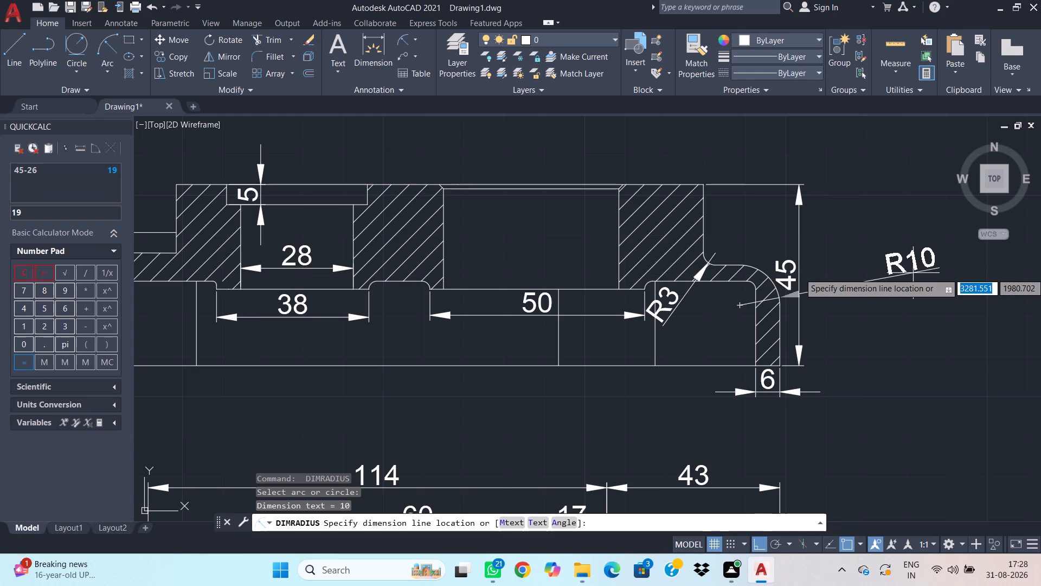
click(770, 240)
key(Escape)
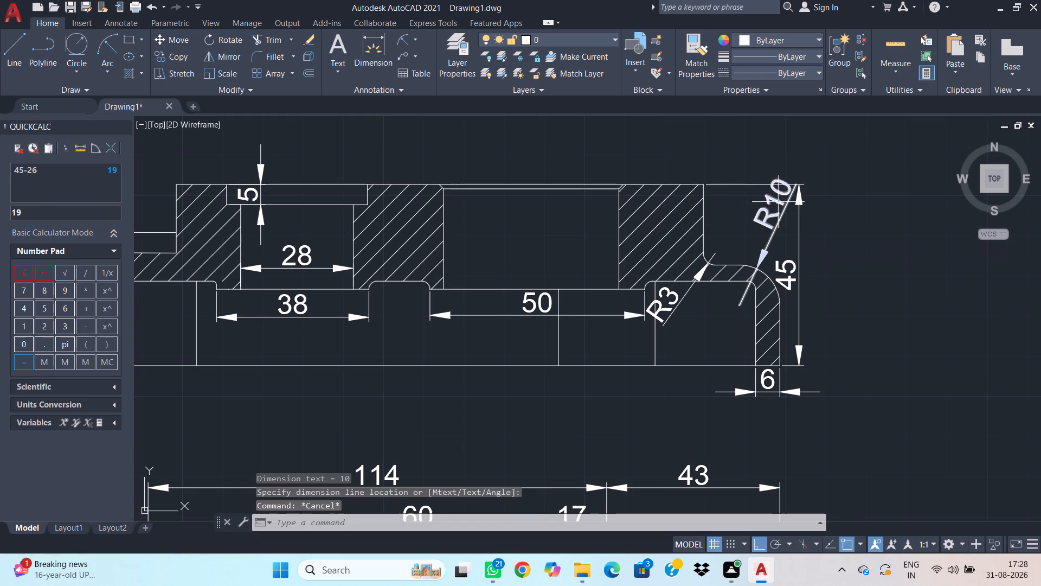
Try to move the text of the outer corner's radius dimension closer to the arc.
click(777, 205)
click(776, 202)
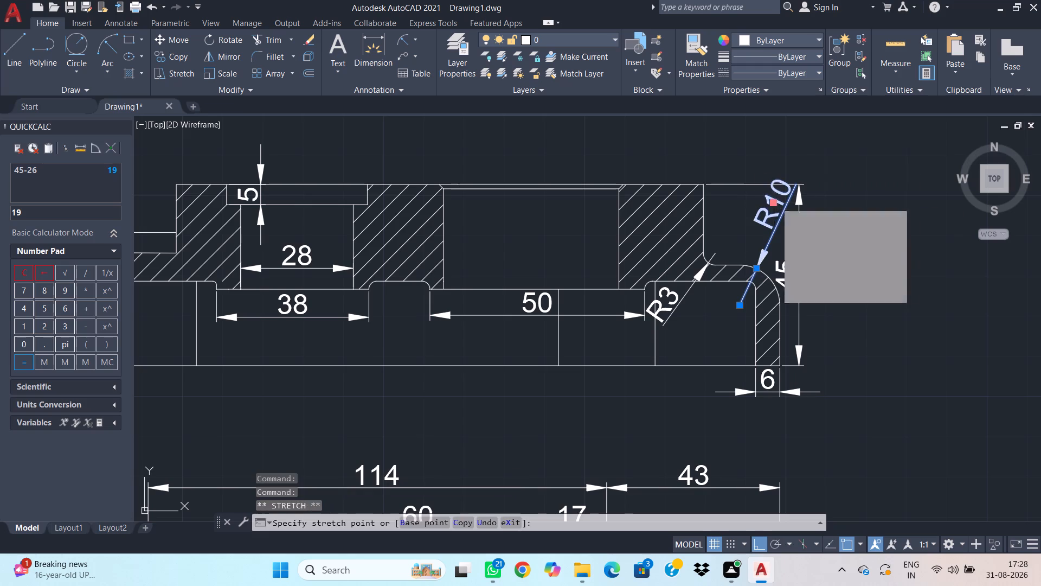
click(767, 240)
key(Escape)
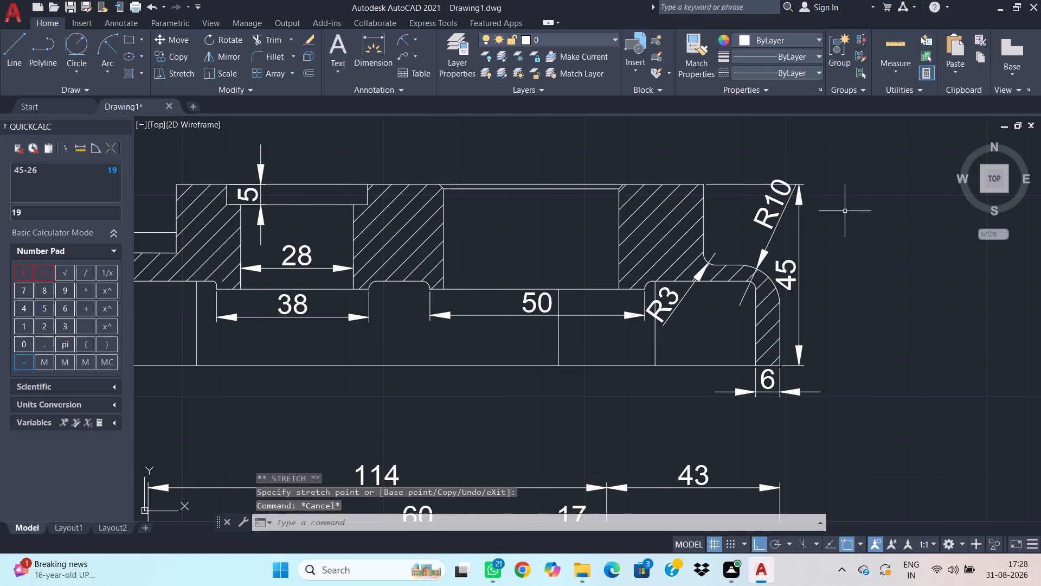
Add a radius dimension to the underside fillet beside the smaller bore, at the end of the 38 dimension nearest the larger bore.
key(space)
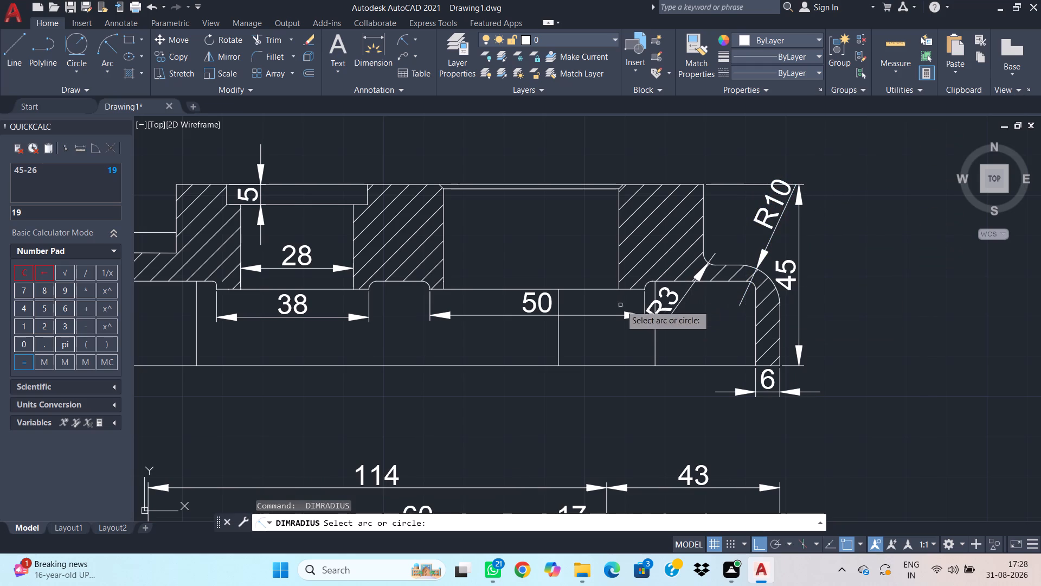
middle_drag(615, 346, 692, 329)
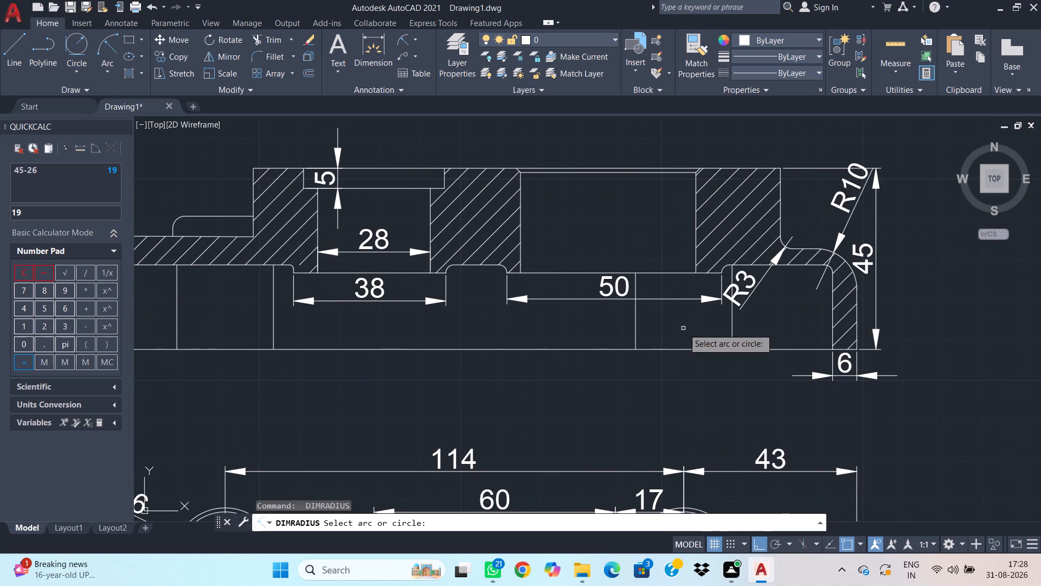
click(449, 269)
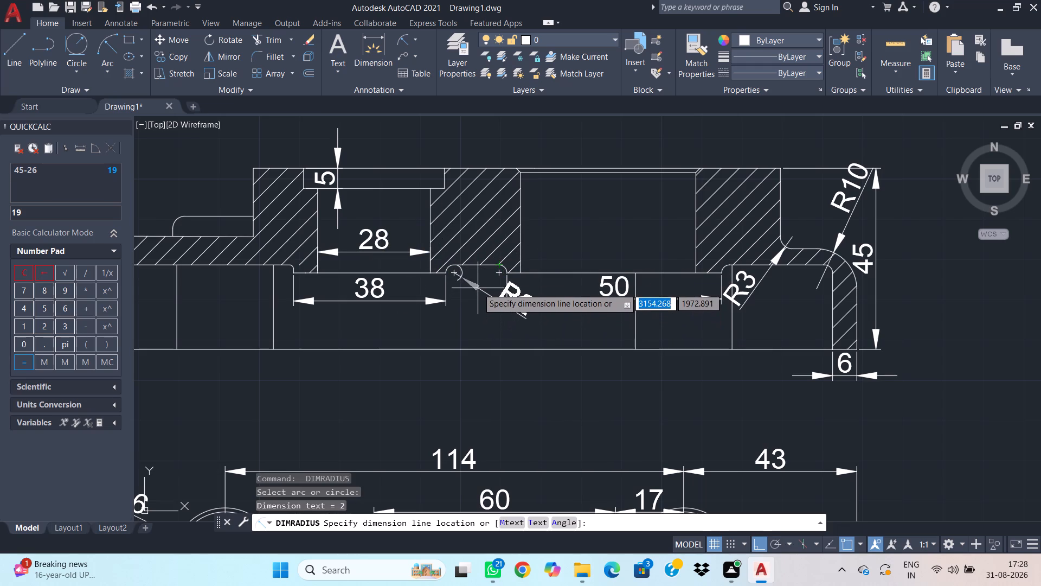
click(433, 251)
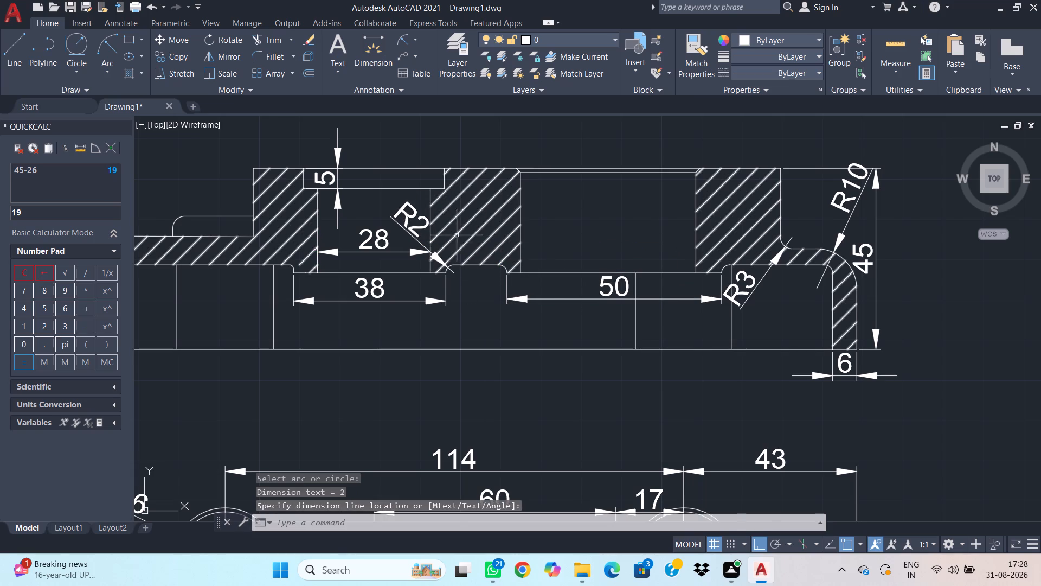
Change the text of the R2 radius dimension beside the smaller bore to R3.
double_click(420, 223)
double_click(420, 226)
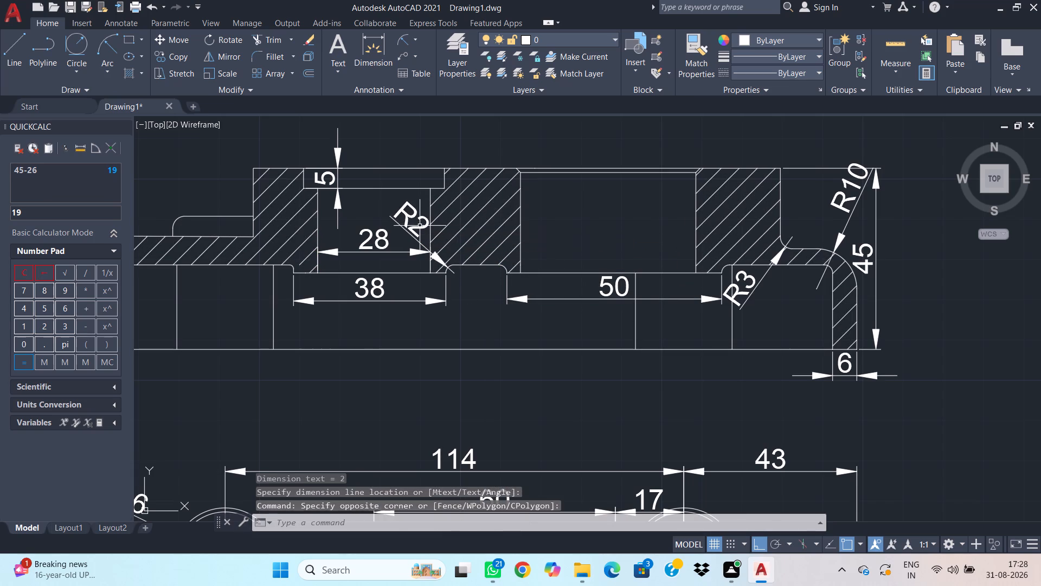
double_click(418, 227)
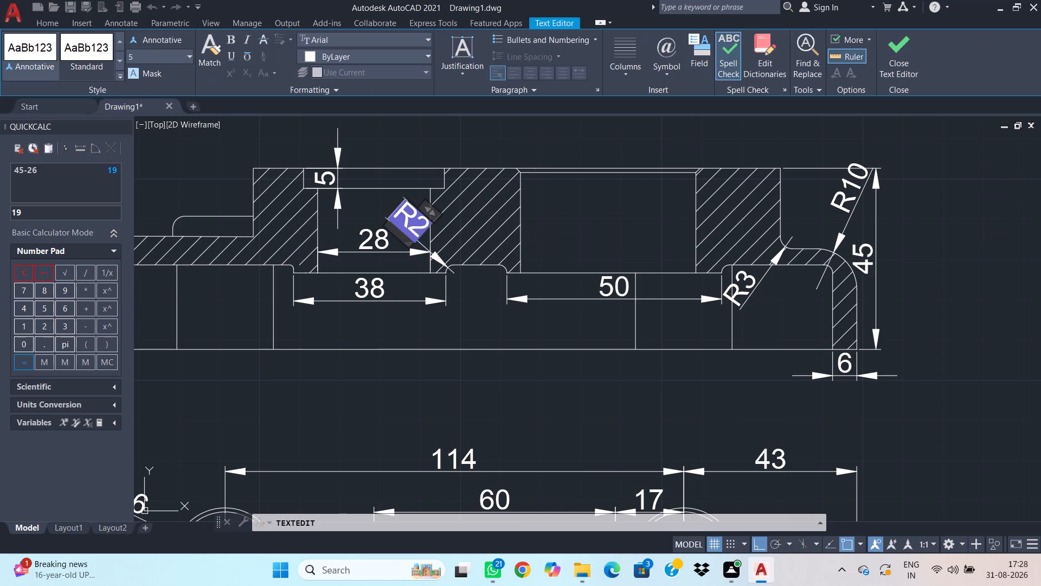
key(Right)
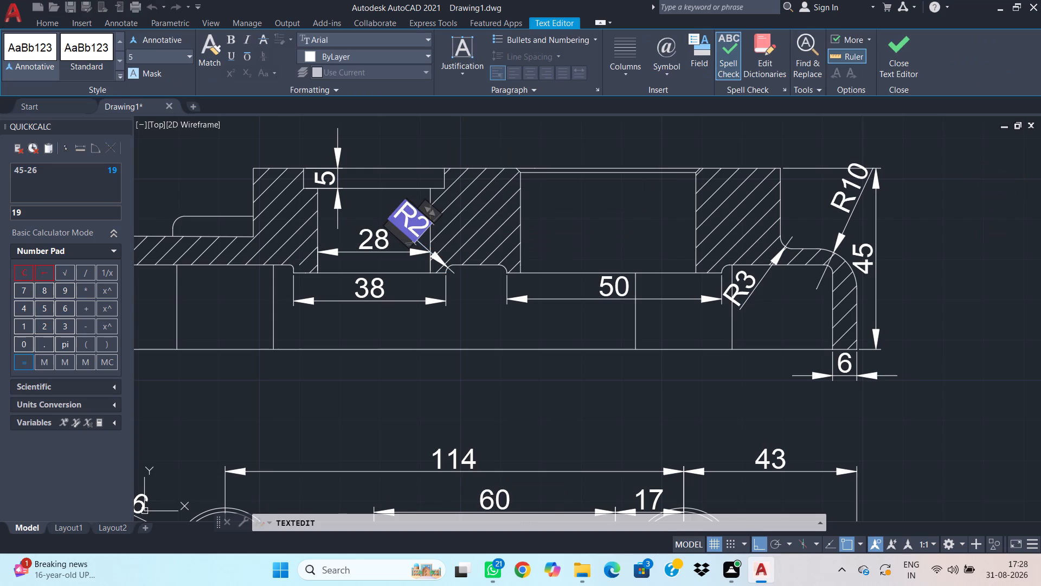
click(418, 227)
click(418, 227)
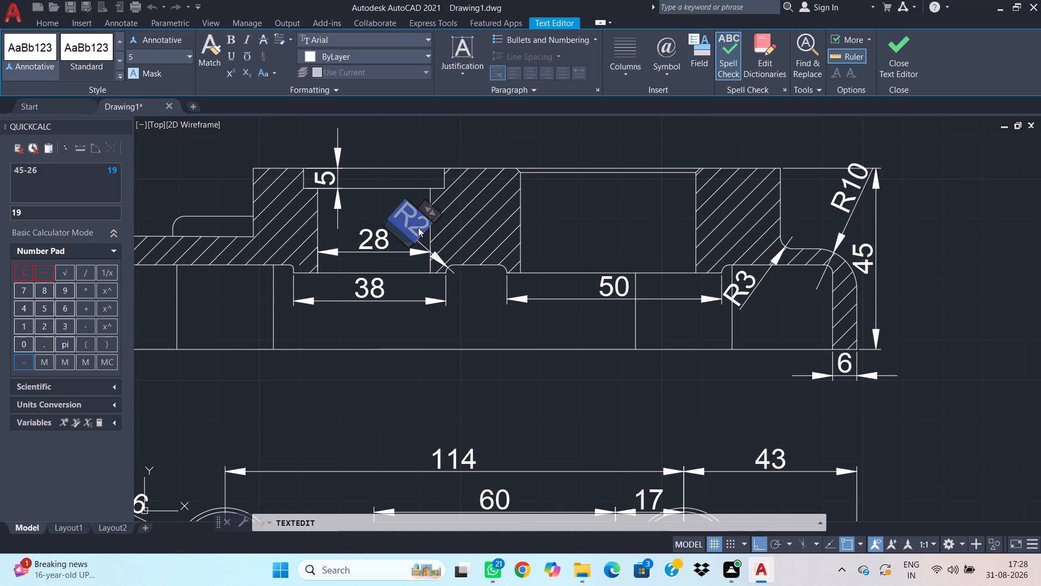
key(BackSpace)
key(shift+r)
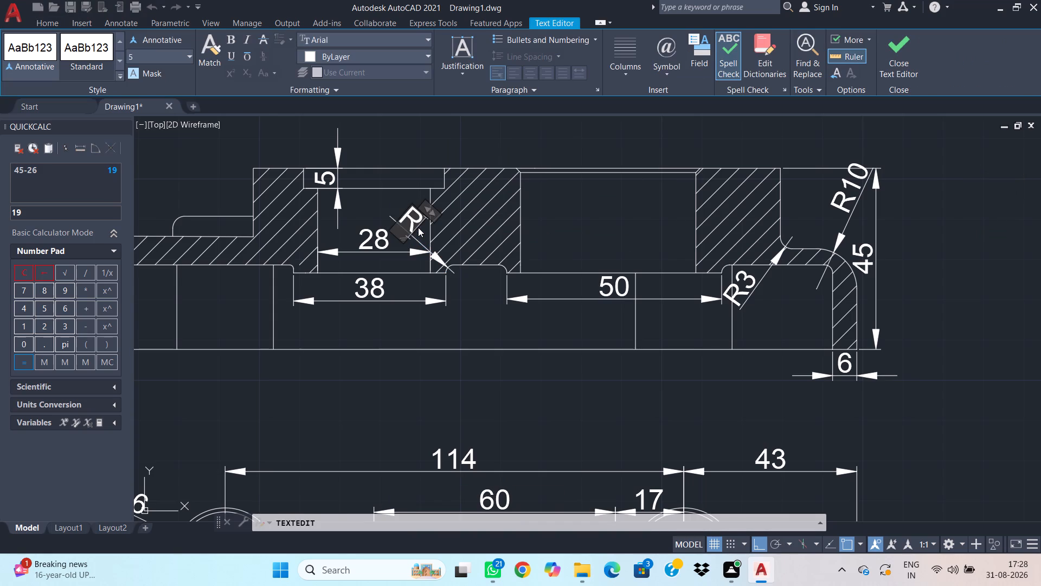
key(3)
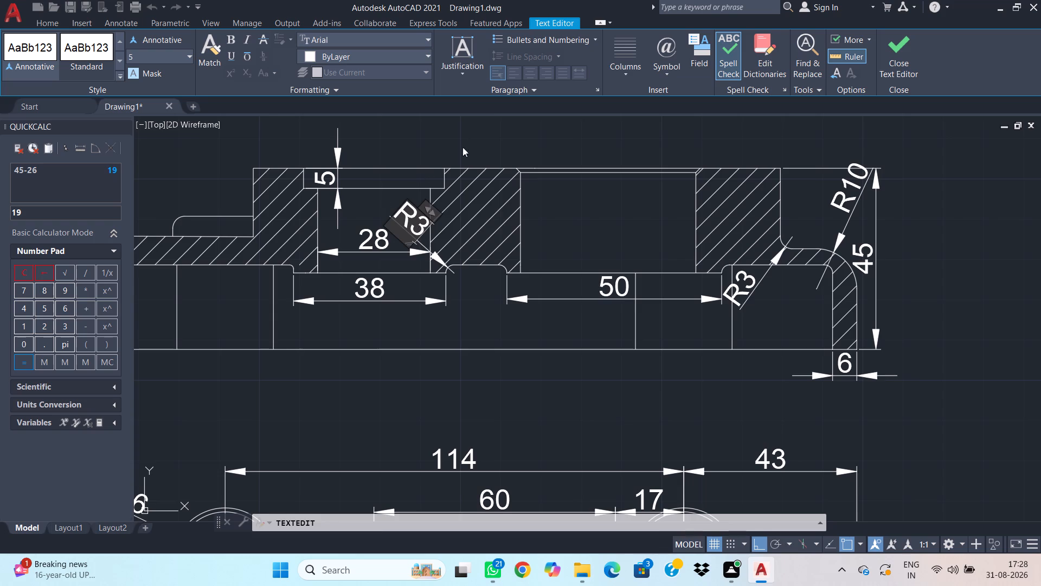
click(484, 128)
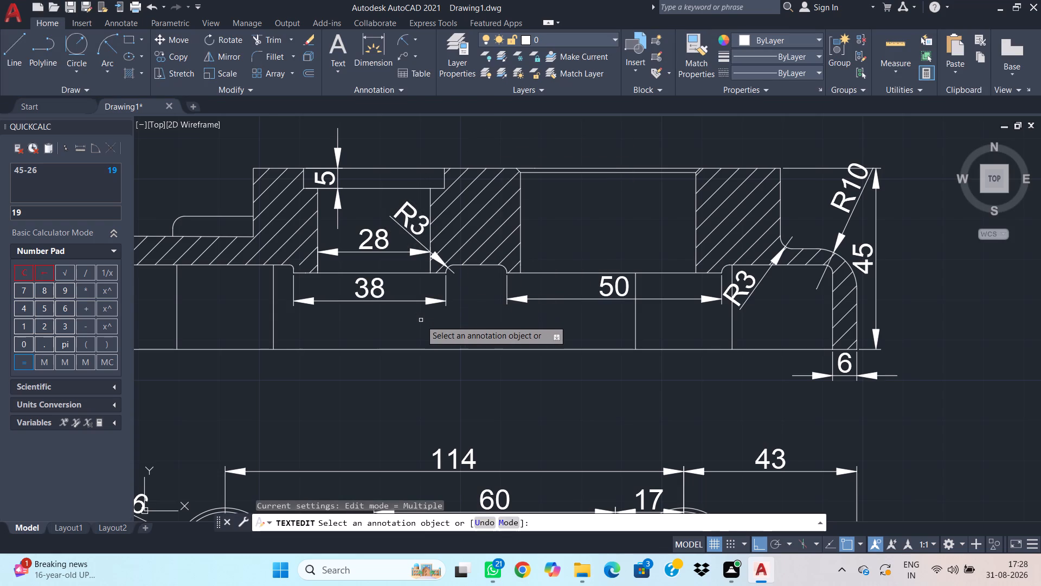
key(Escape)
Add a radius dimension to the inner corner fillet of the hatched end wall opposite the R10 corner, with its text inside the cavity.
middle_drag(320, 347, 502, 325)
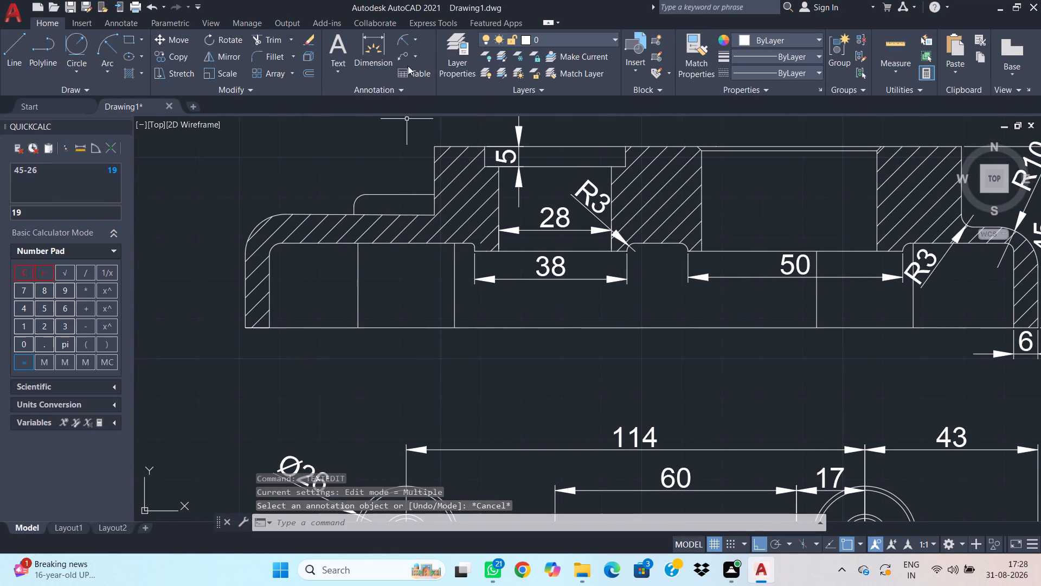
click(399, 40)
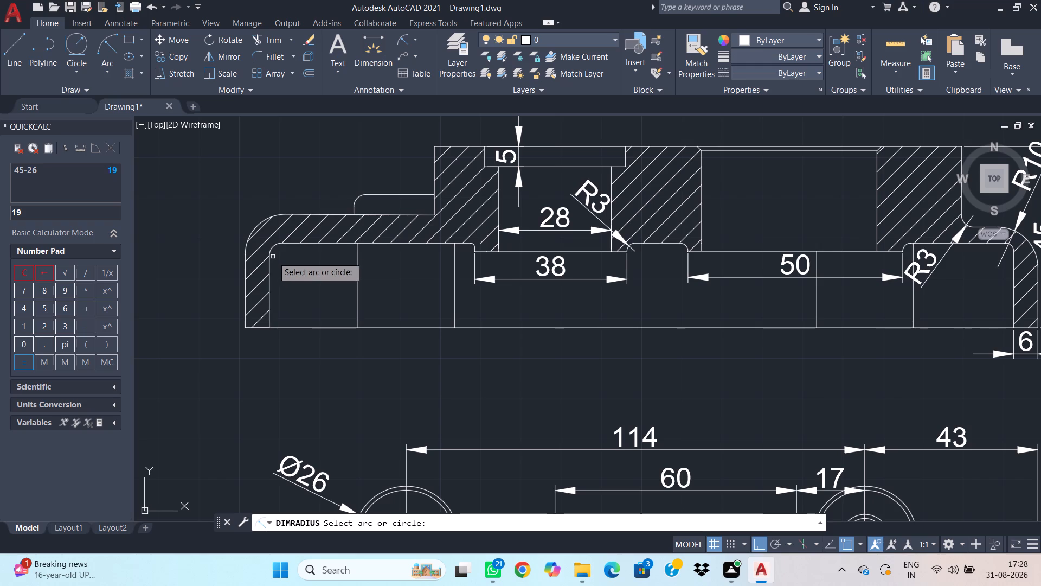
click(274, 245)
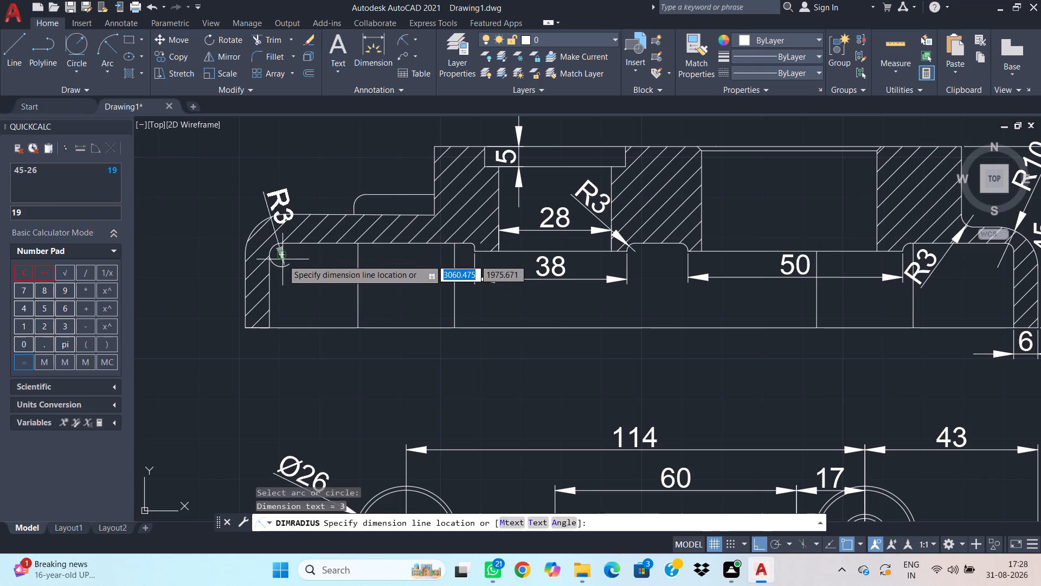
click(323, 304)
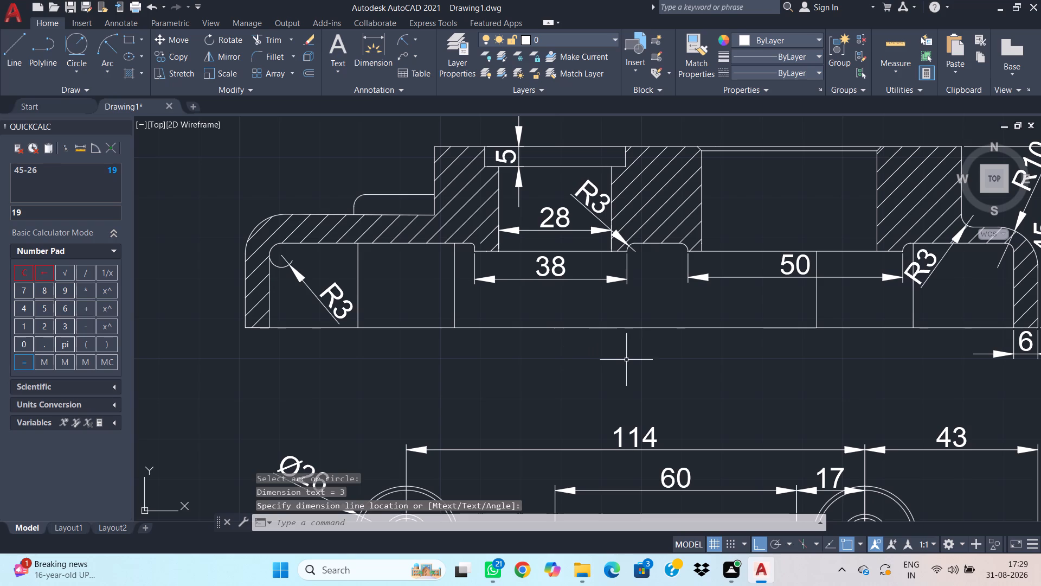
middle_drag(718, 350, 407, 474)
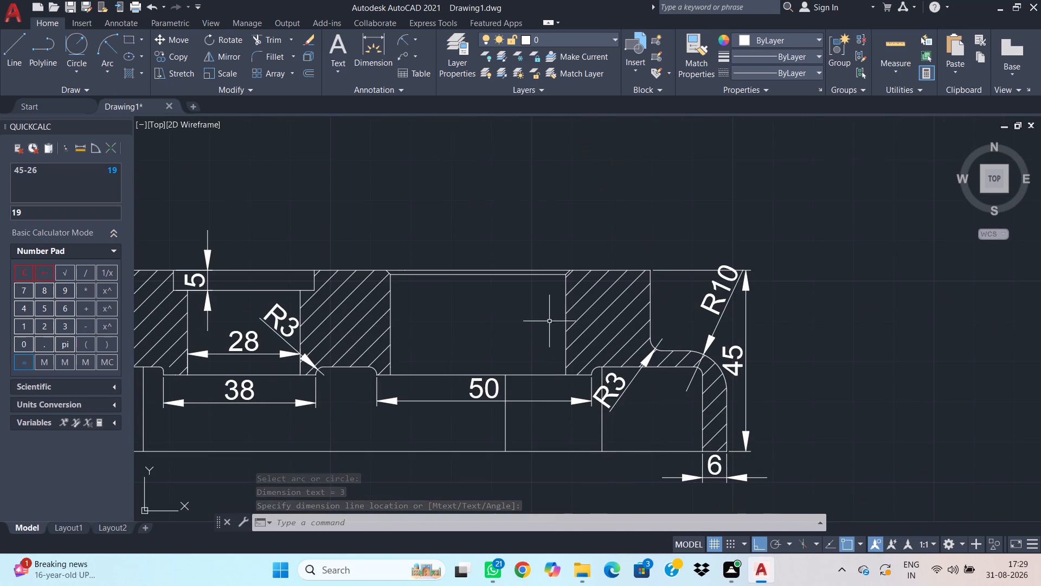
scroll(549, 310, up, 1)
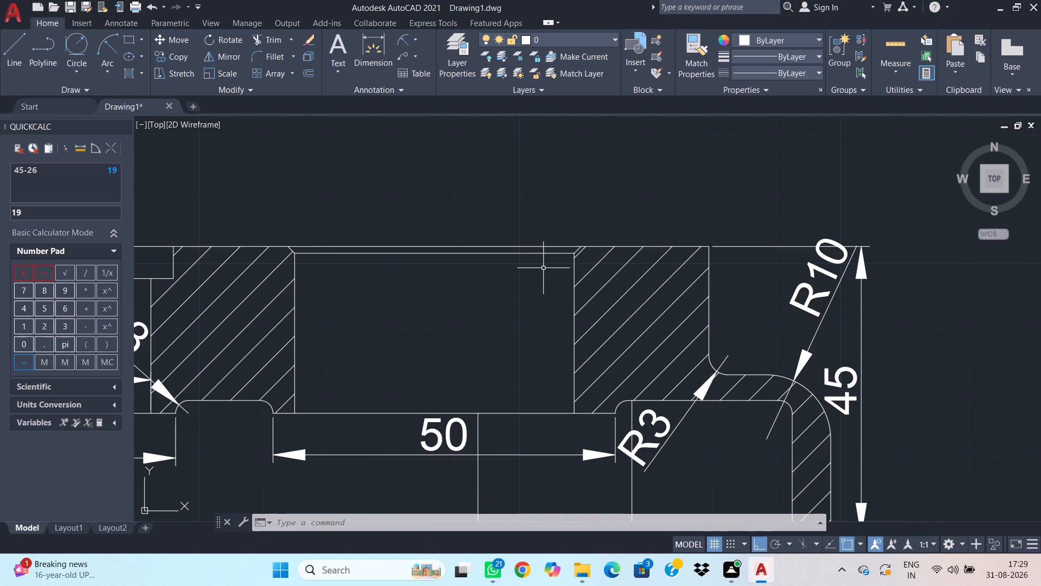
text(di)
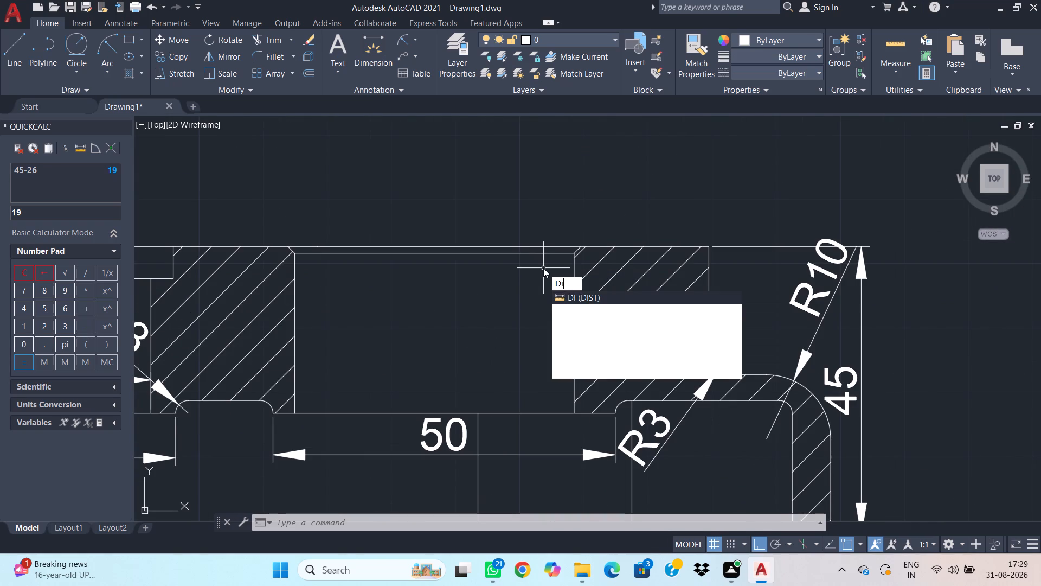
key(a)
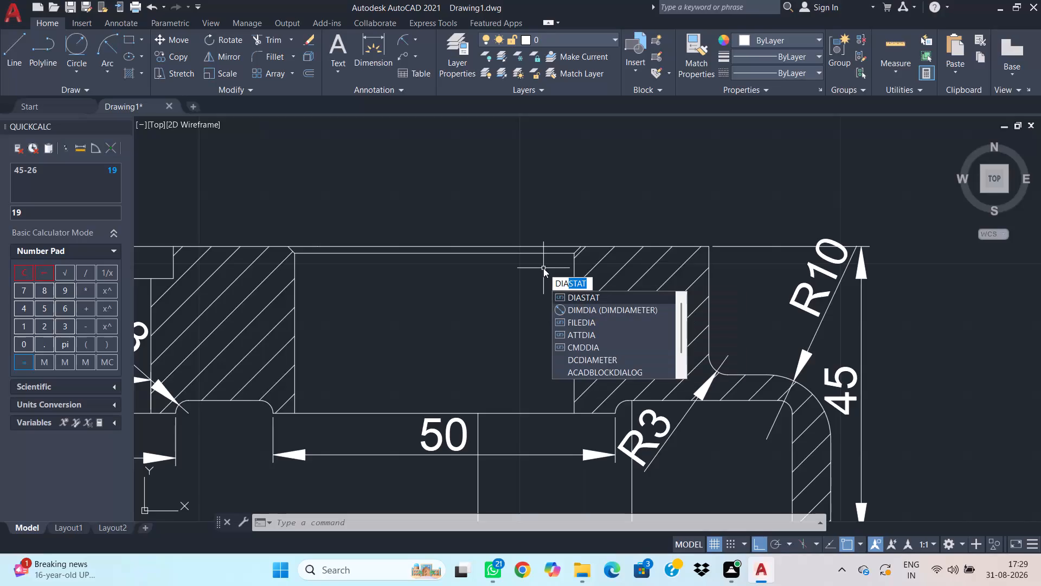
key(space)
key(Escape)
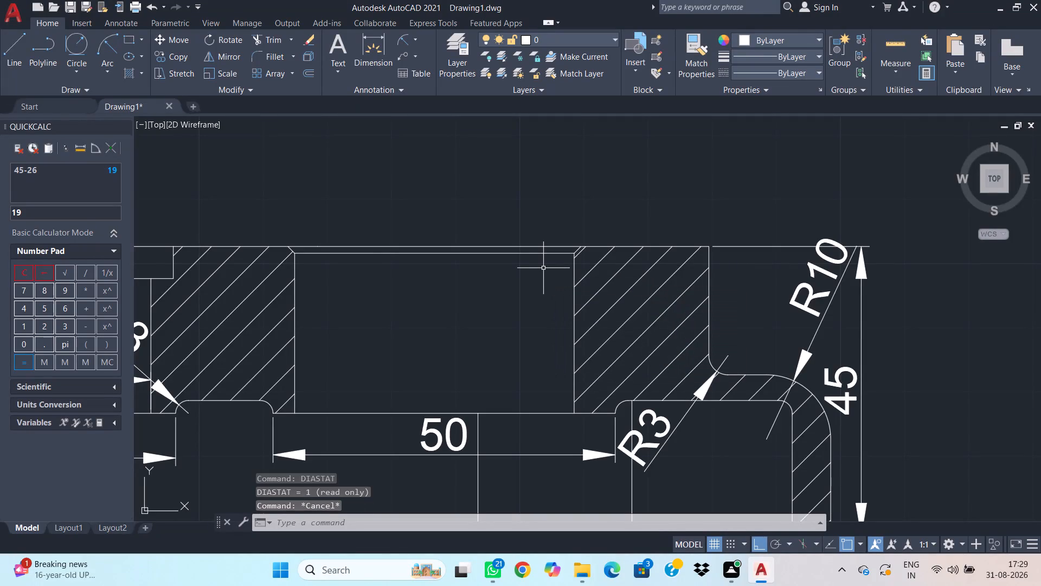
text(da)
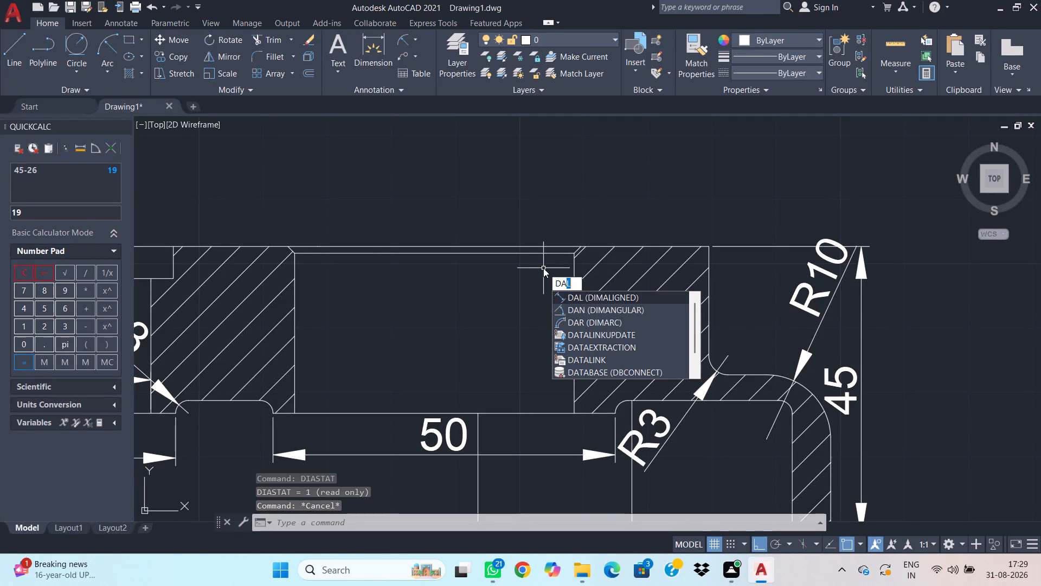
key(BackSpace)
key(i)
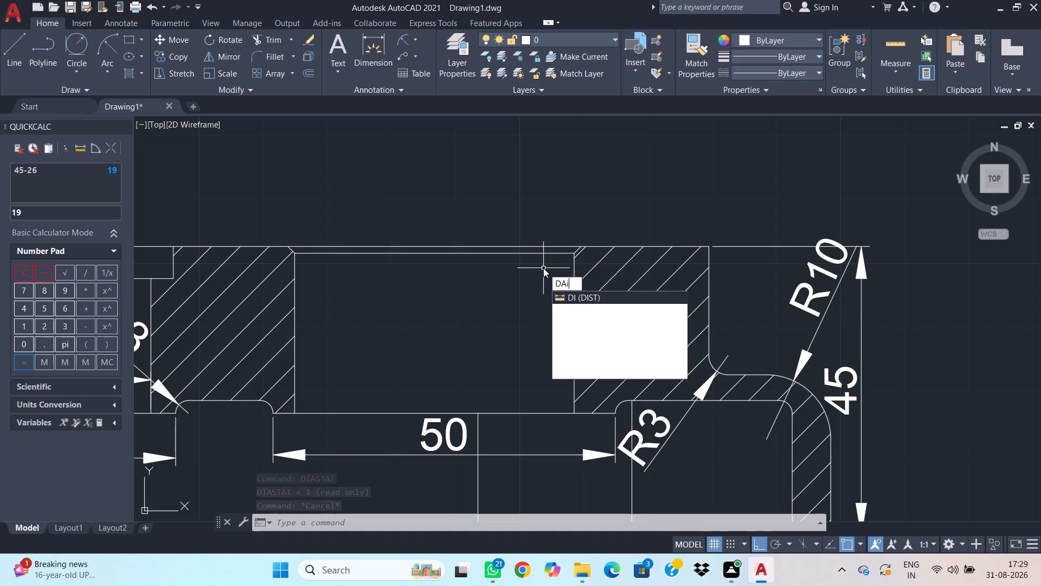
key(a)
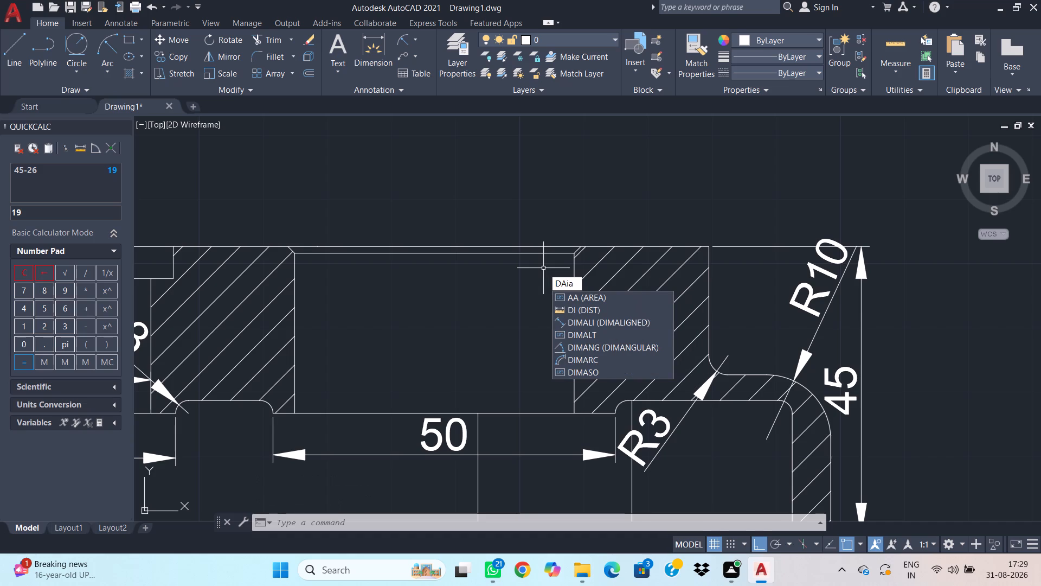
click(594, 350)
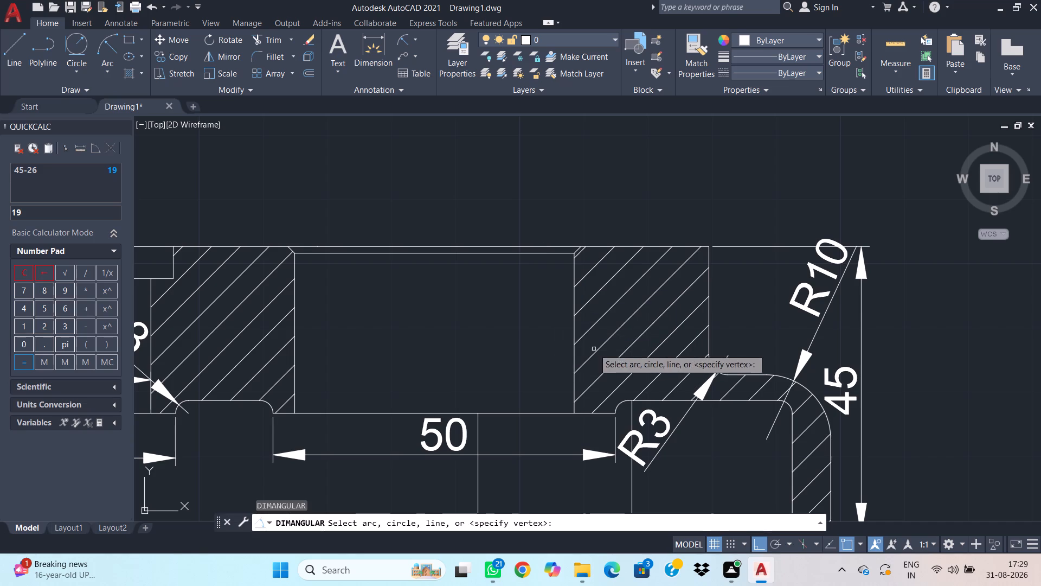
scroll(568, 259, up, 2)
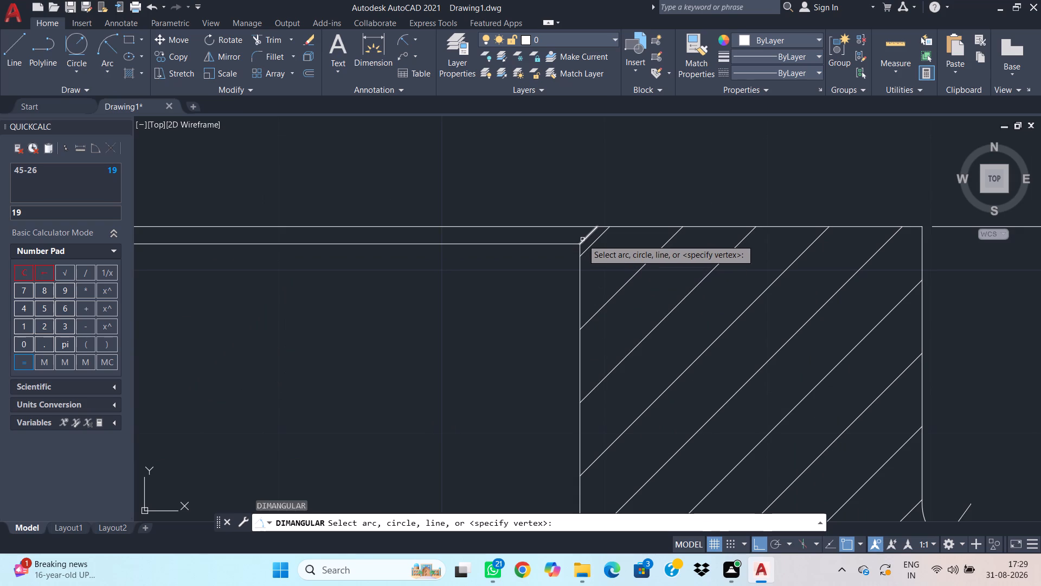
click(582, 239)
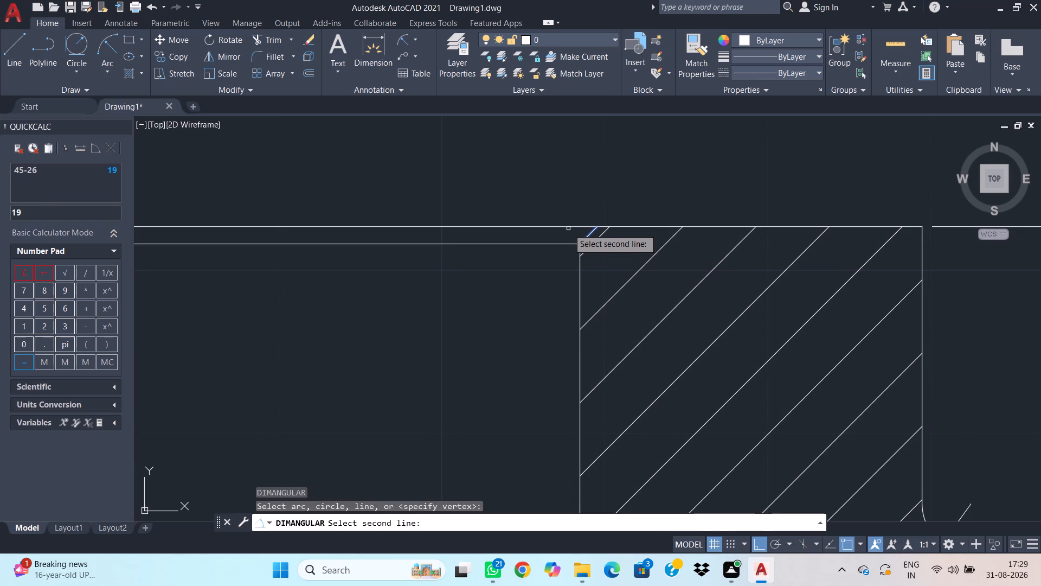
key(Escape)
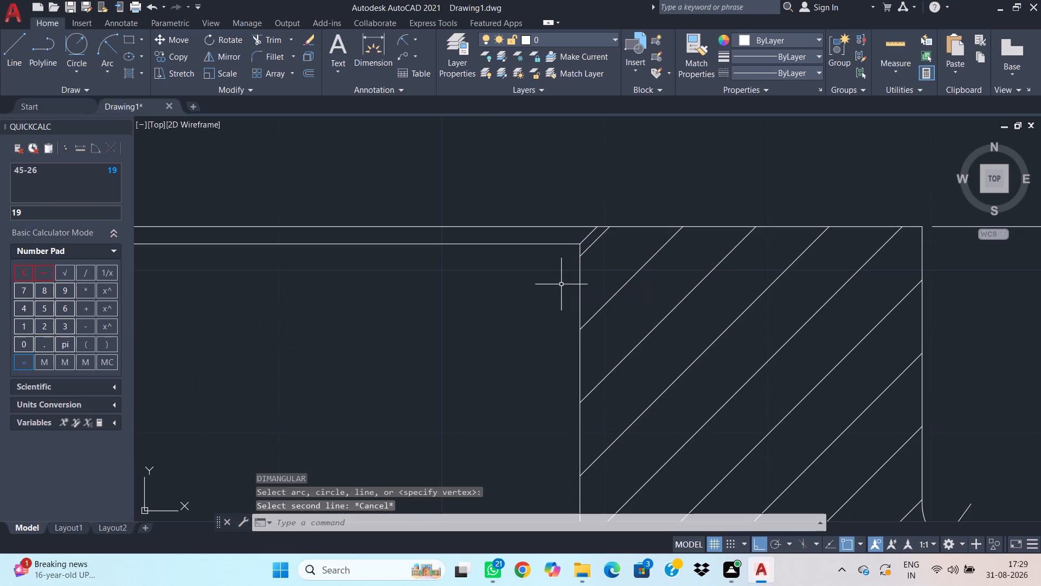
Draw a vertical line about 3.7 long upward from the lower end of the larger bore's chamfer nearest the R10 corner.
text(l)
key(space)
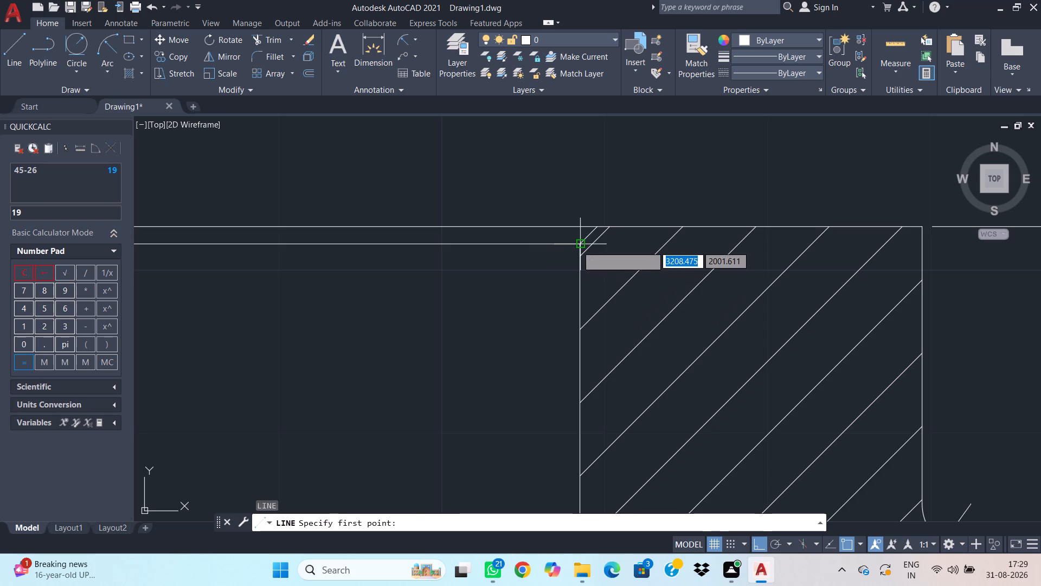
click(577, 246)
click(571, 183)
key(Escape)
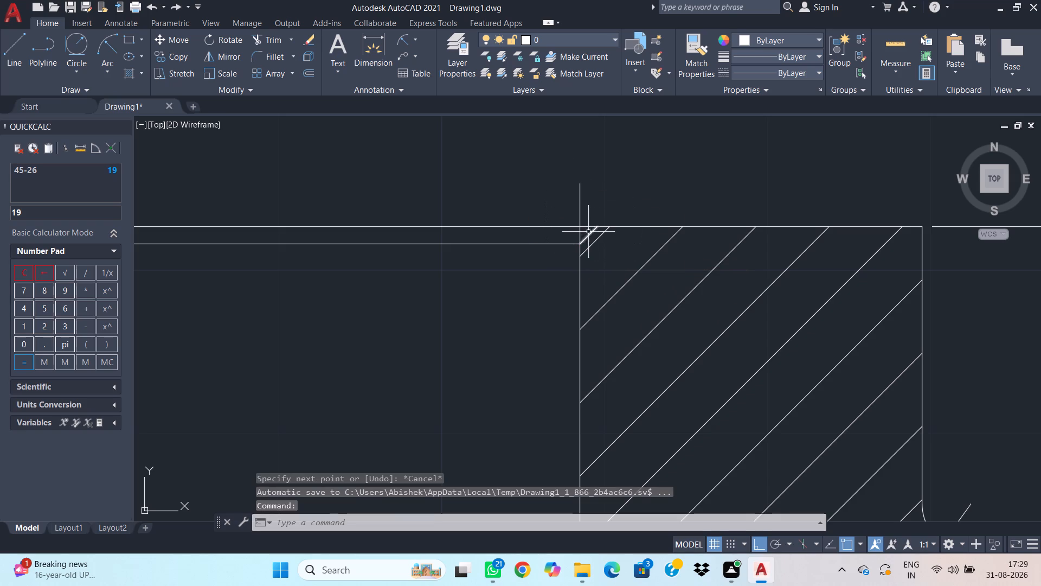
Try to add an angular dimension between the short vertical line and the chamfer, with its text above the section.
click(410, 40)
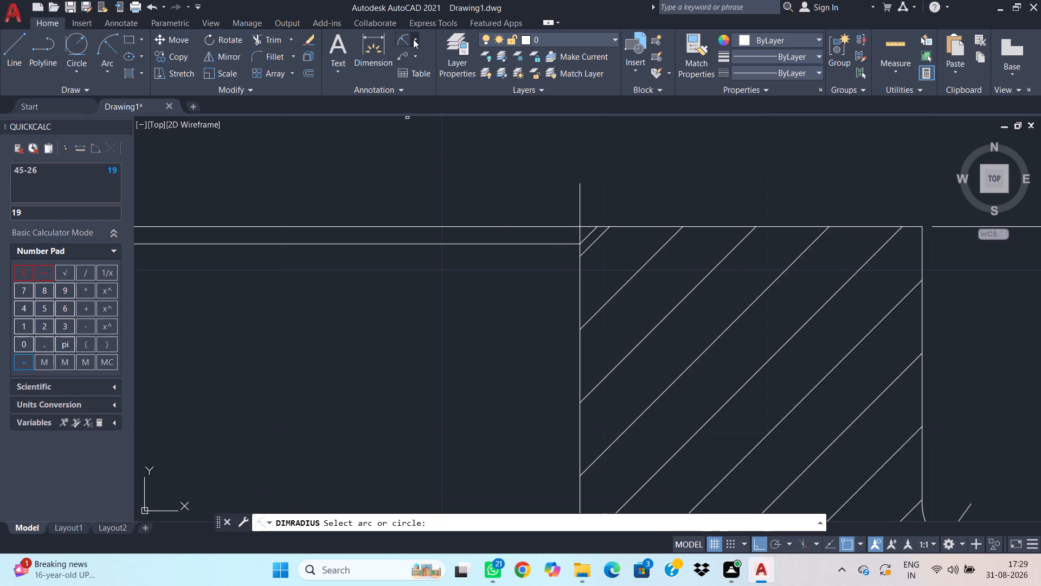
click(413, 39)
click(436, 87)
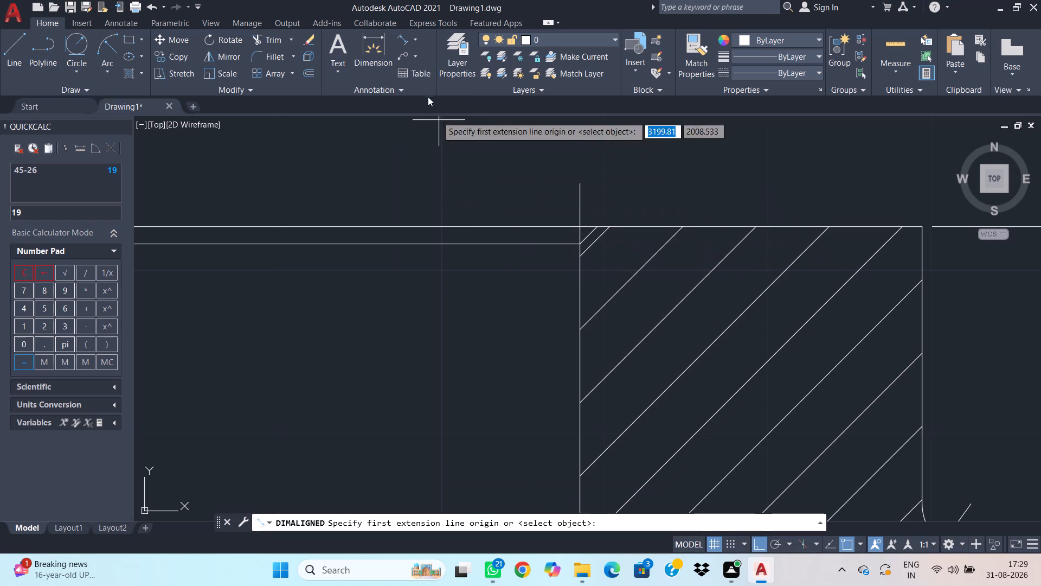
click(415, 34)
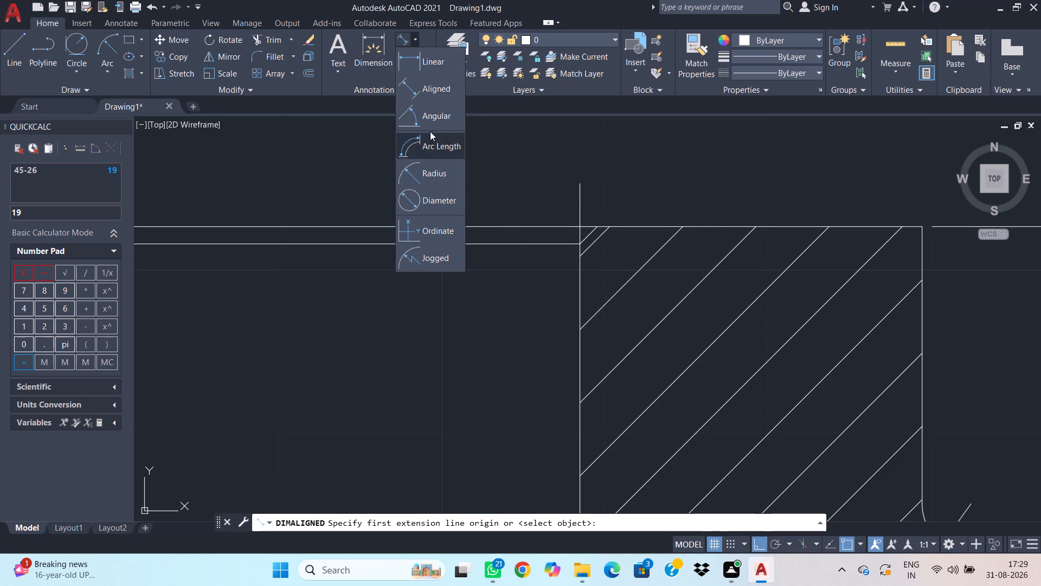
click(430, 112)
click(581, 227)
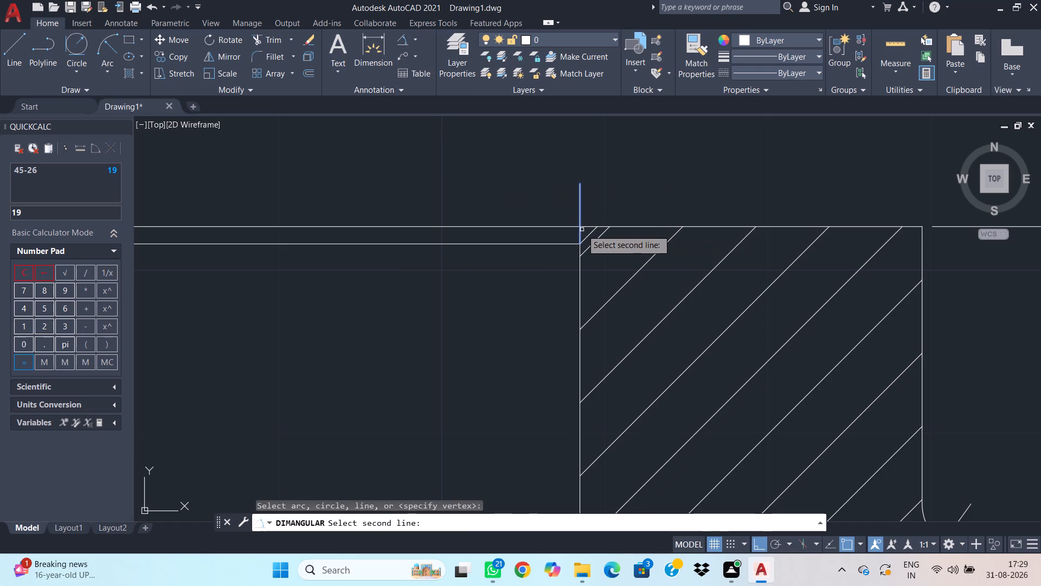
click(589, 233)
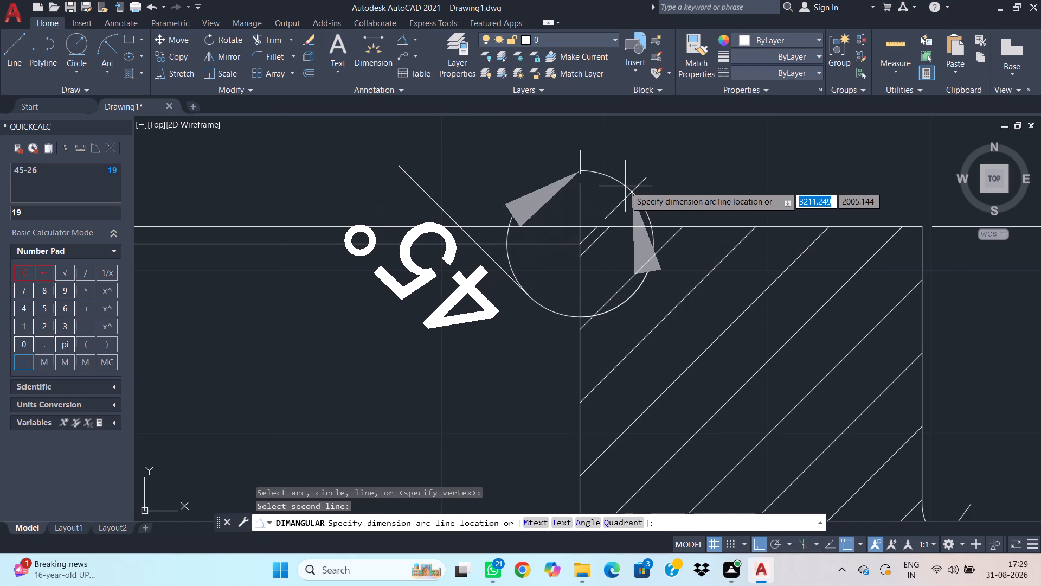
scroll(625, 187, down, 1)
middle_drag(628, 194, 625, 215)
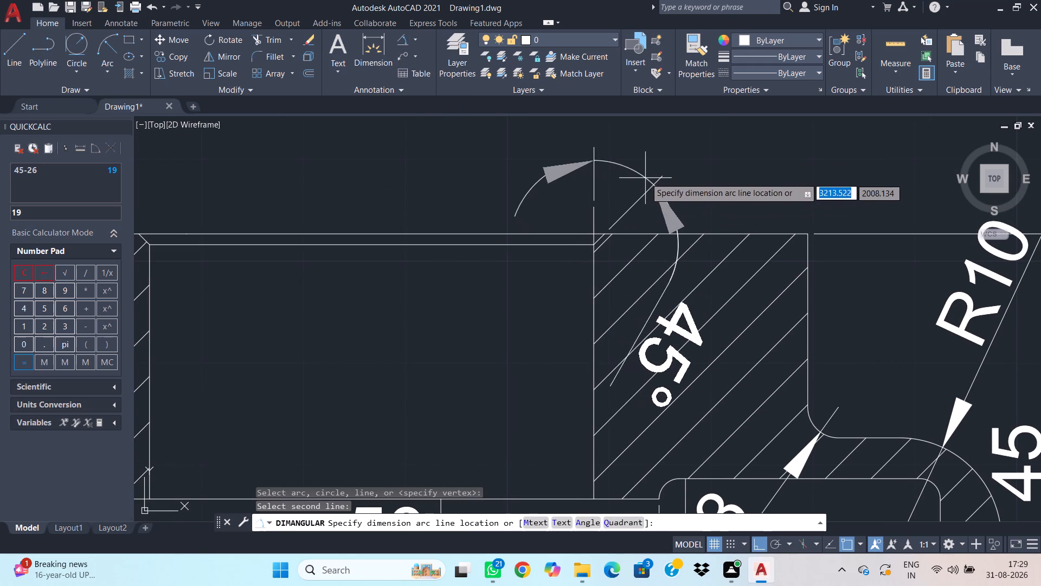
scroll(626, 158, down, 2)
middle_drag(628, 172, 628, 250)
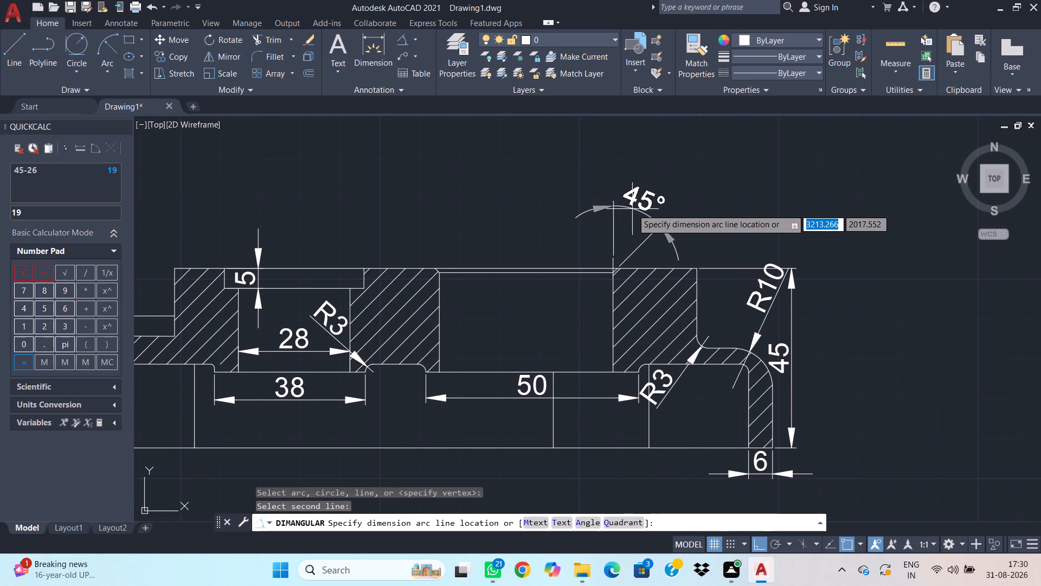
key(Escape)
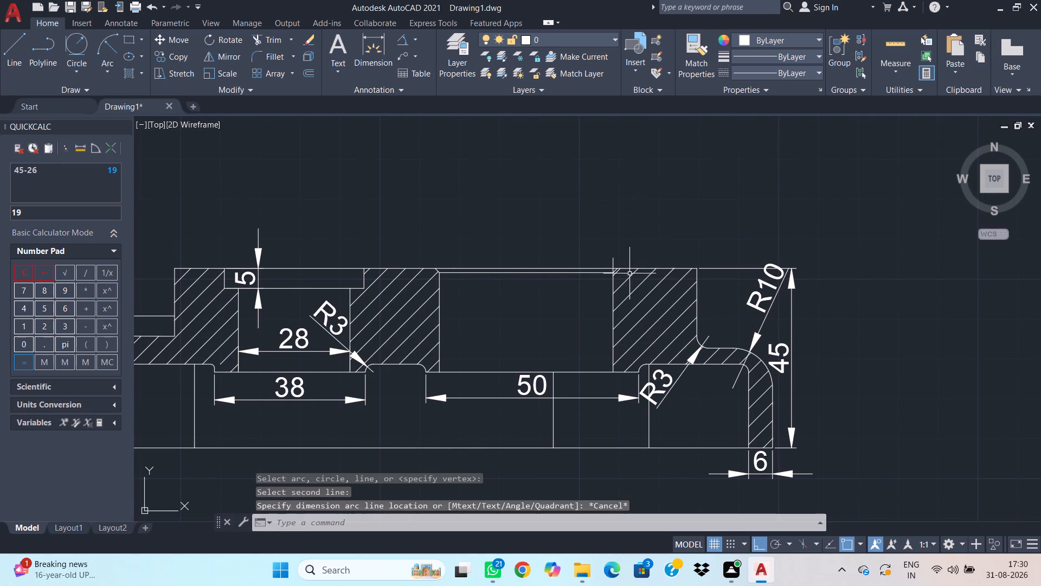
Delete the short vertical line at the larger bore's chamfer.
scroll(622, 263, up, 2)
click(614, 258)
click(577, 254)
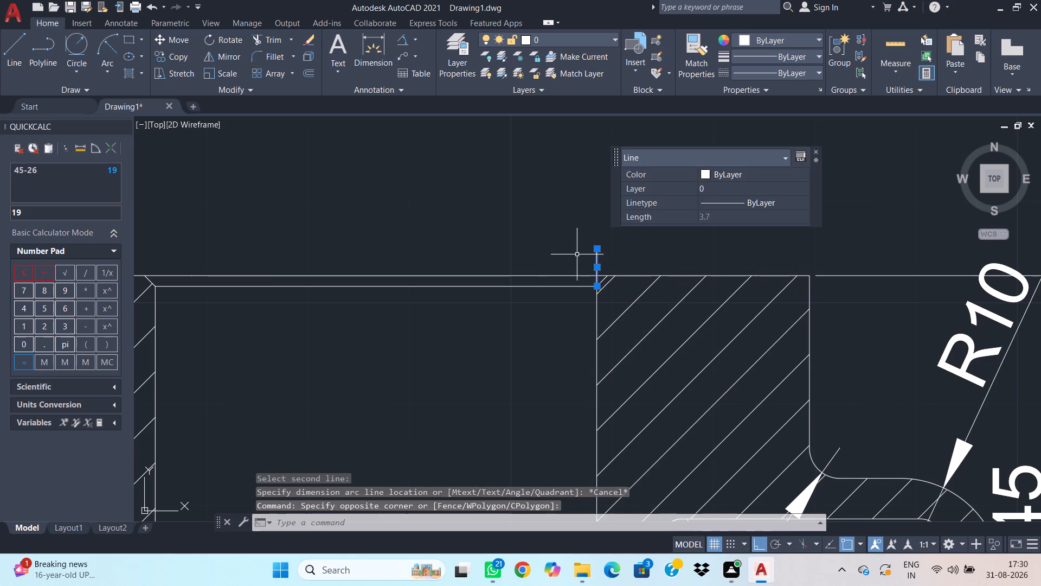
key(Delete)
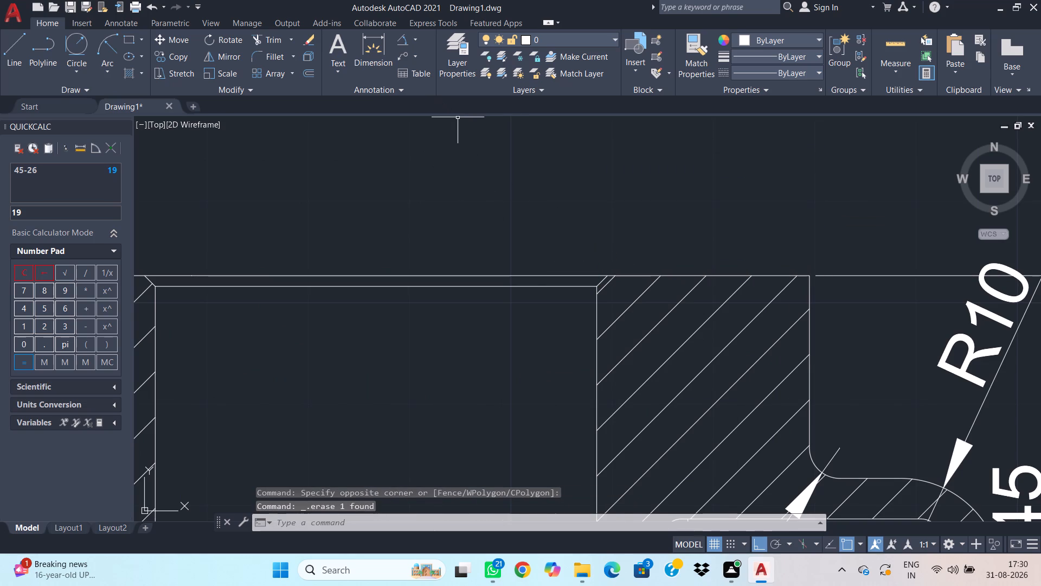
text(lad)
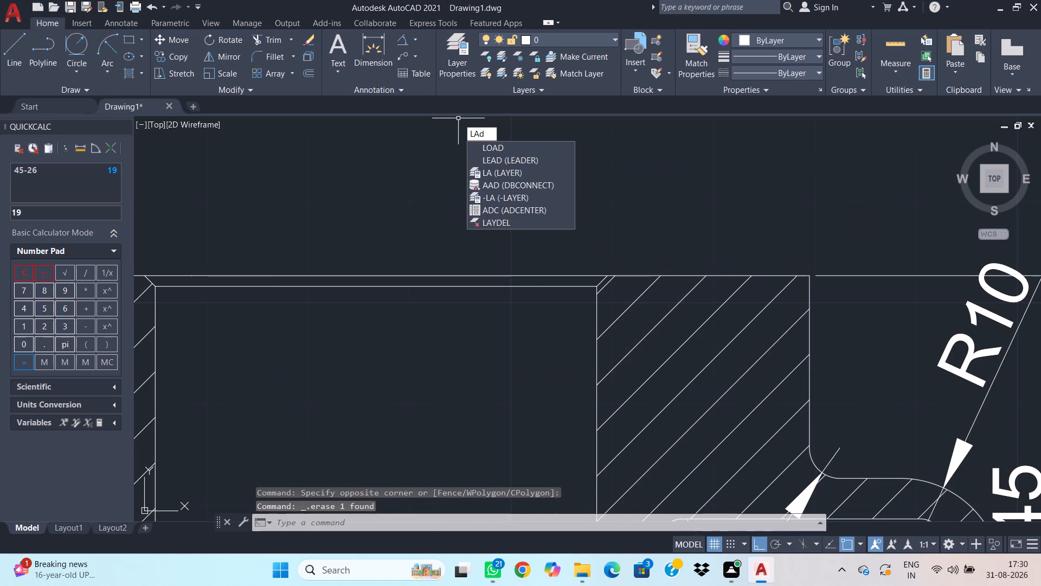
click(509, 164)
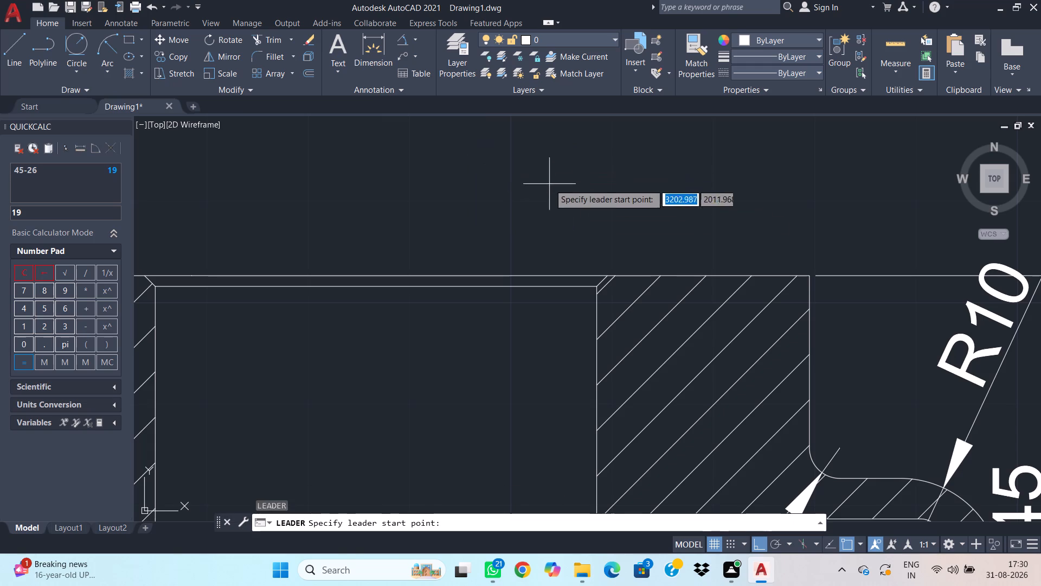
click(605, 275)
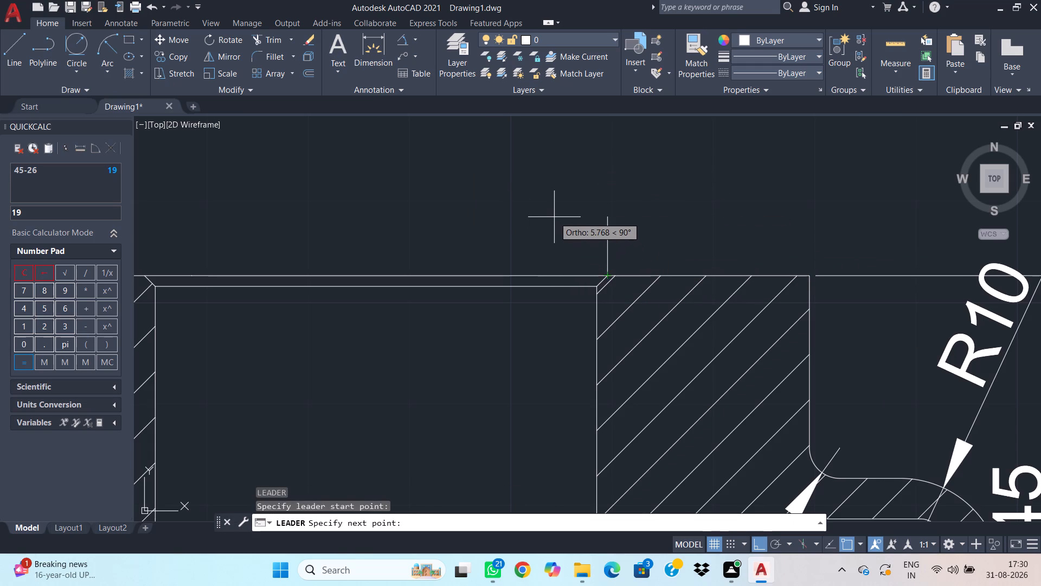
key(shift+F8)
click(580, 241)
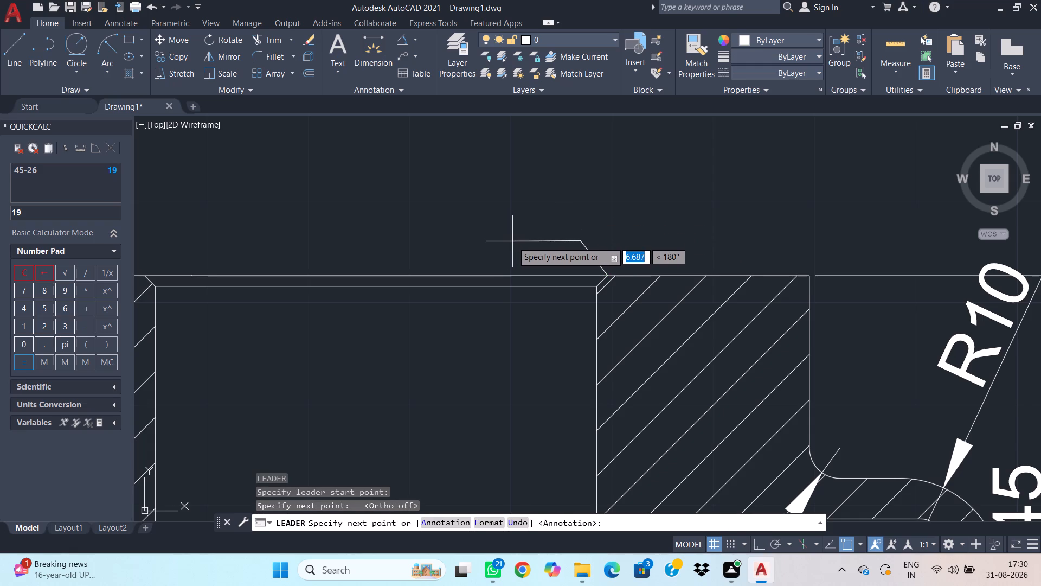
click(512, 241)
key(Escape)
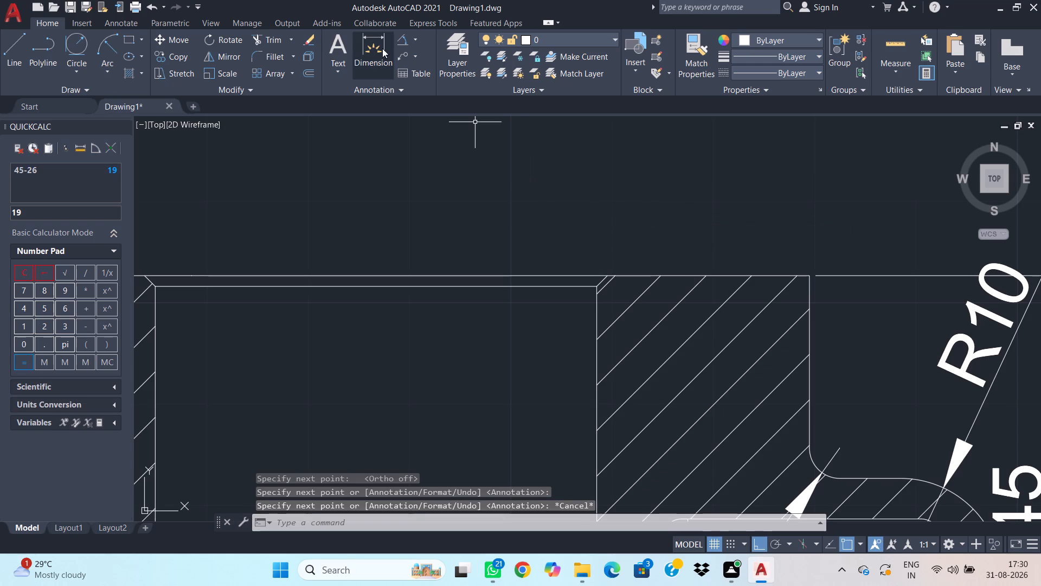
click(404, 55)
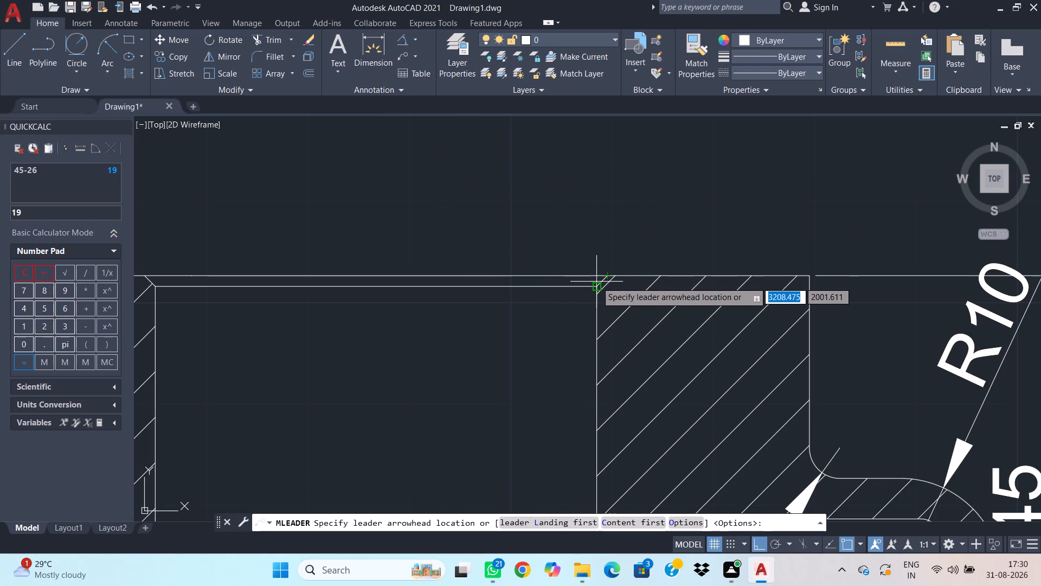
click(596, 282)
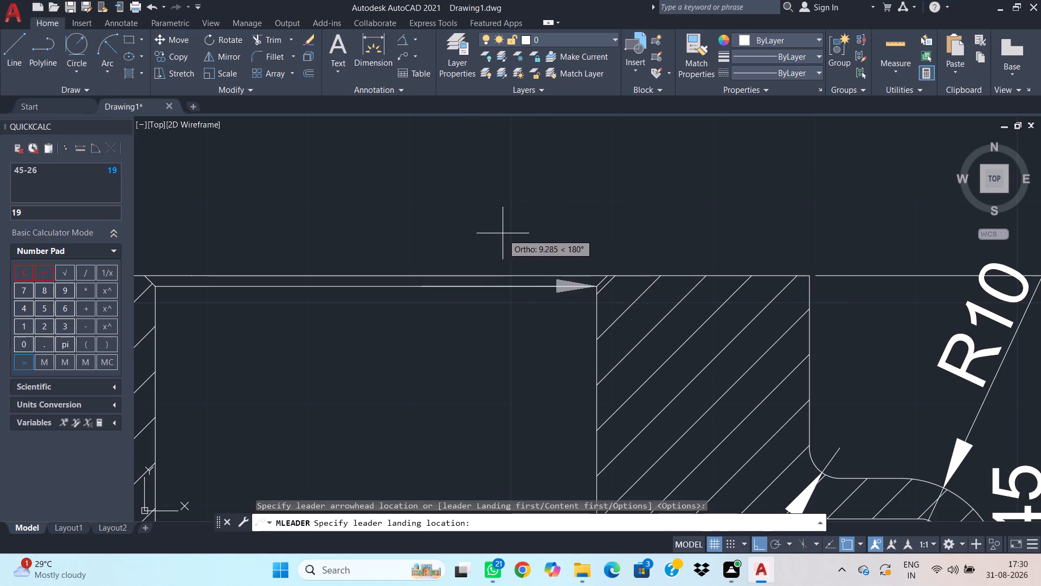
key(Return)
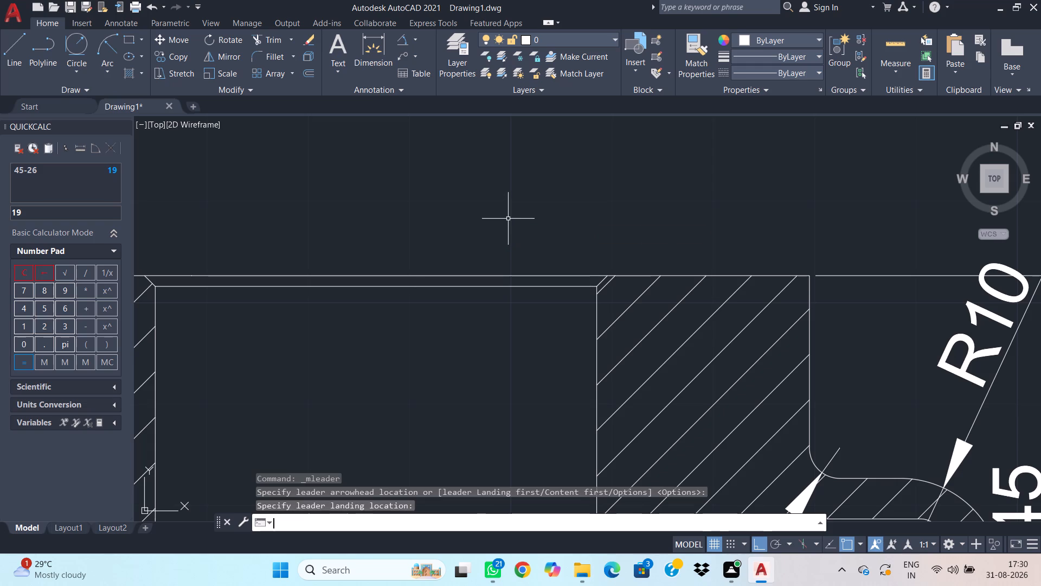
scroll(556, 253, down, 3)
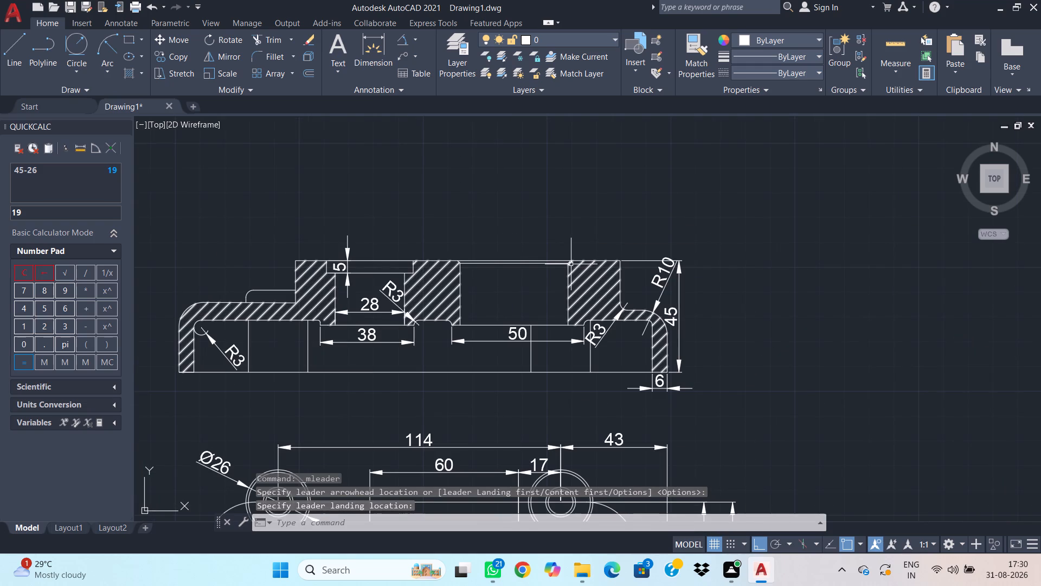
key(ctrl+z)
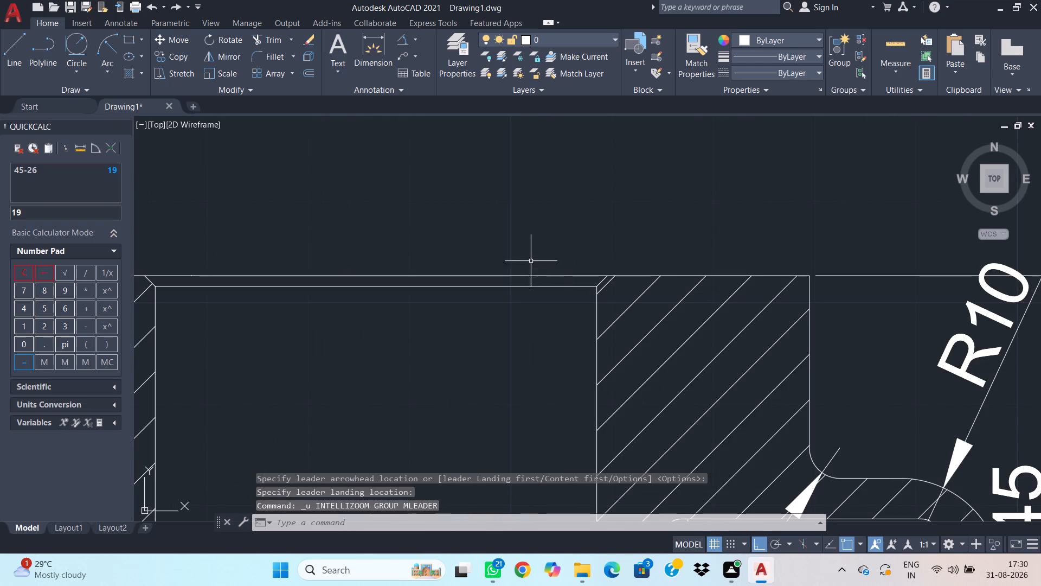
Add a multileader reading 1.5x45 to the larger bore's chamfer nearest the R10 corner, with its landing above the section.
click(401, 54)
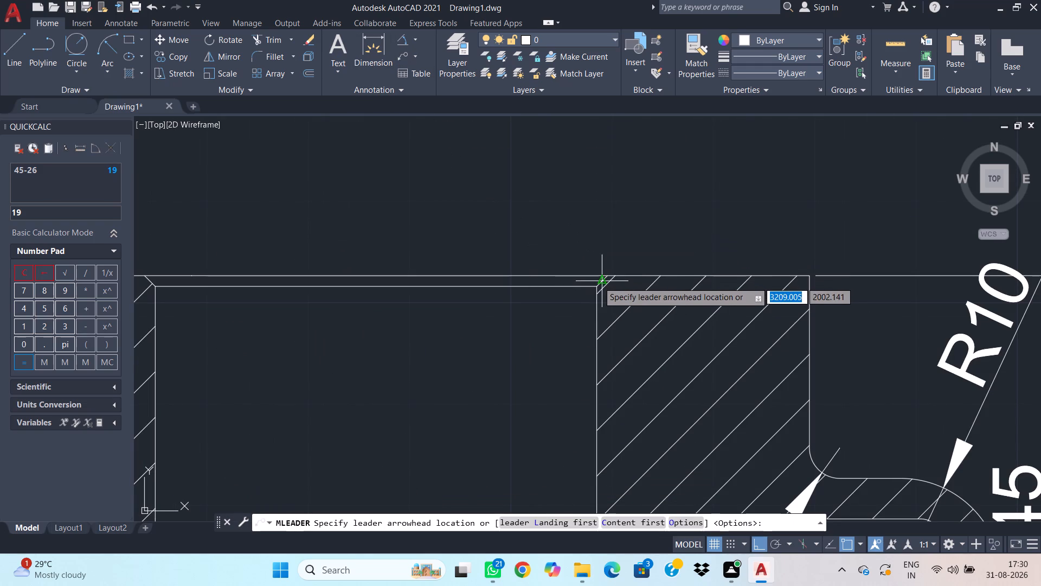
click(598, 282)
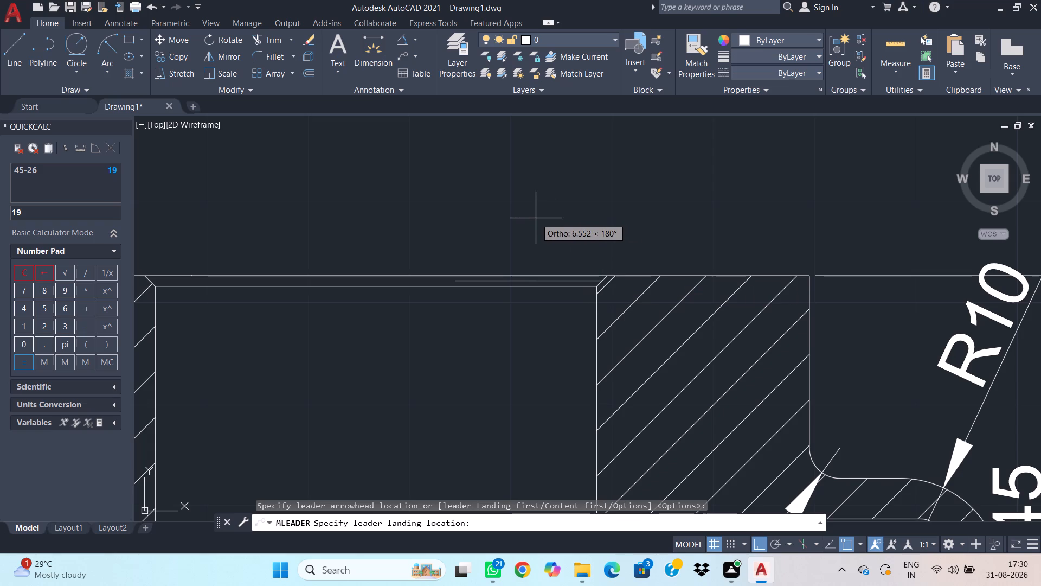
key(shift+F8)
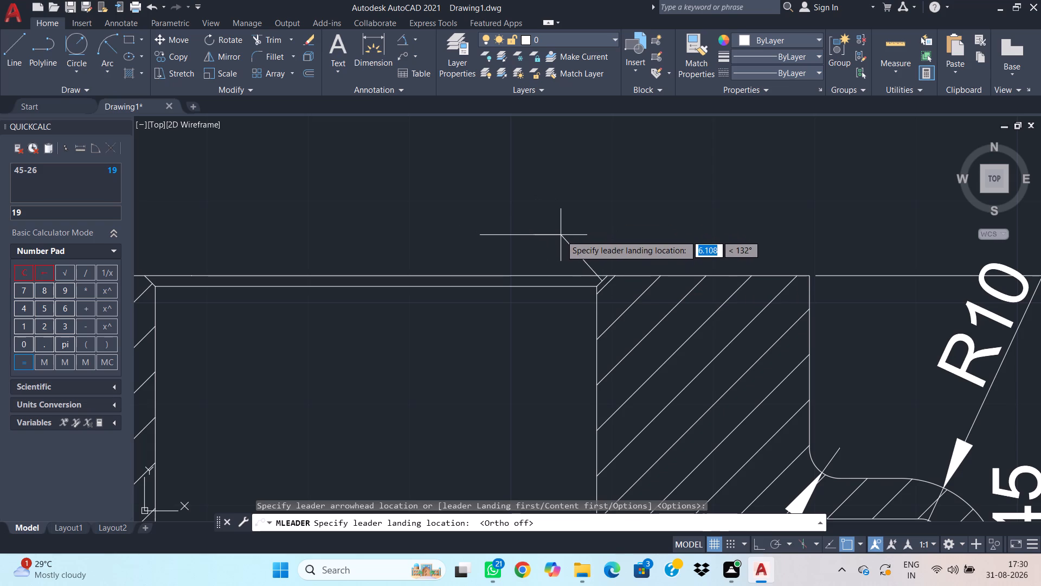
click(573, 246)
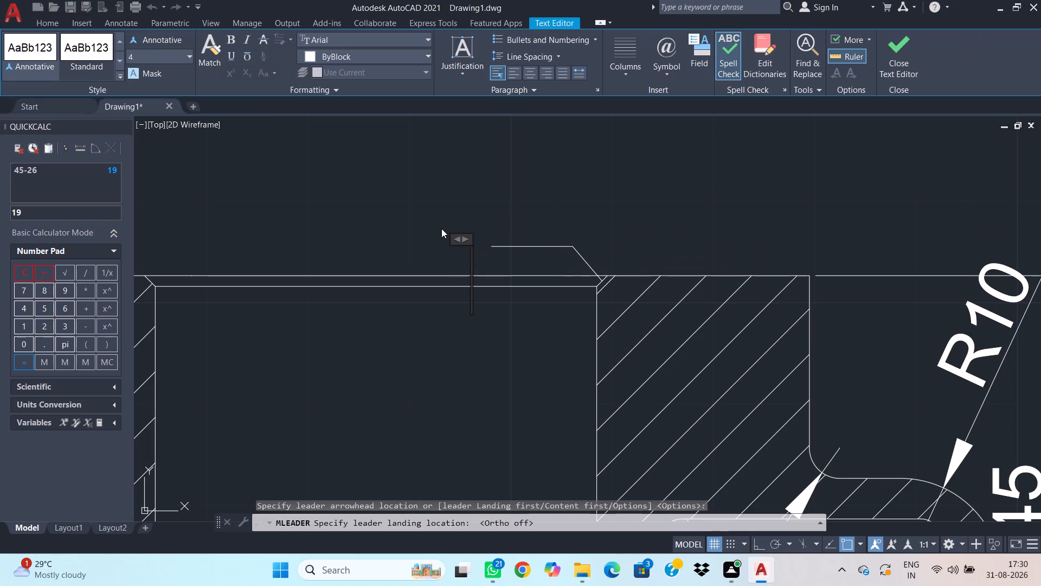
text(1.)
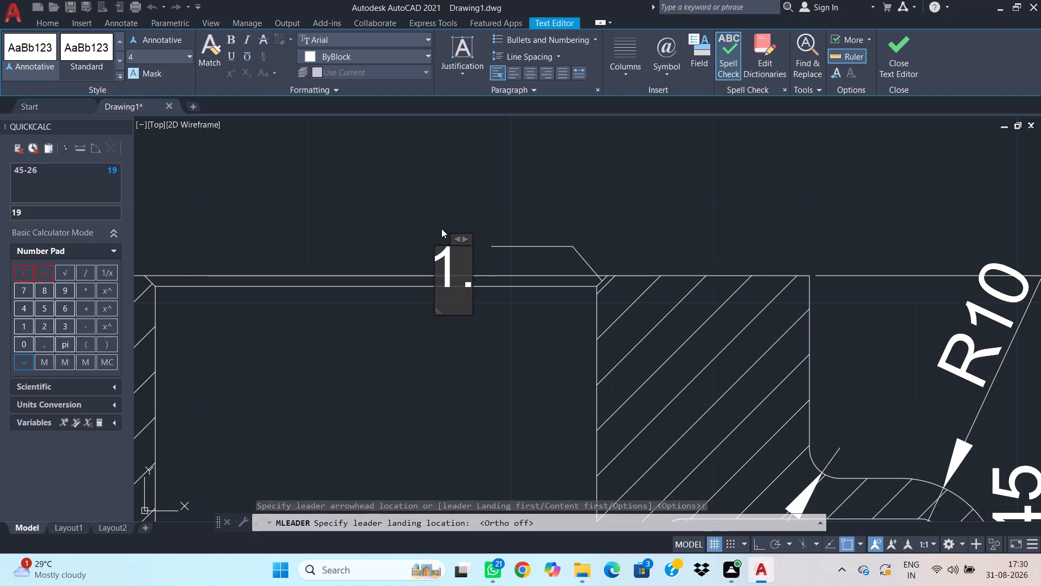
key(5)
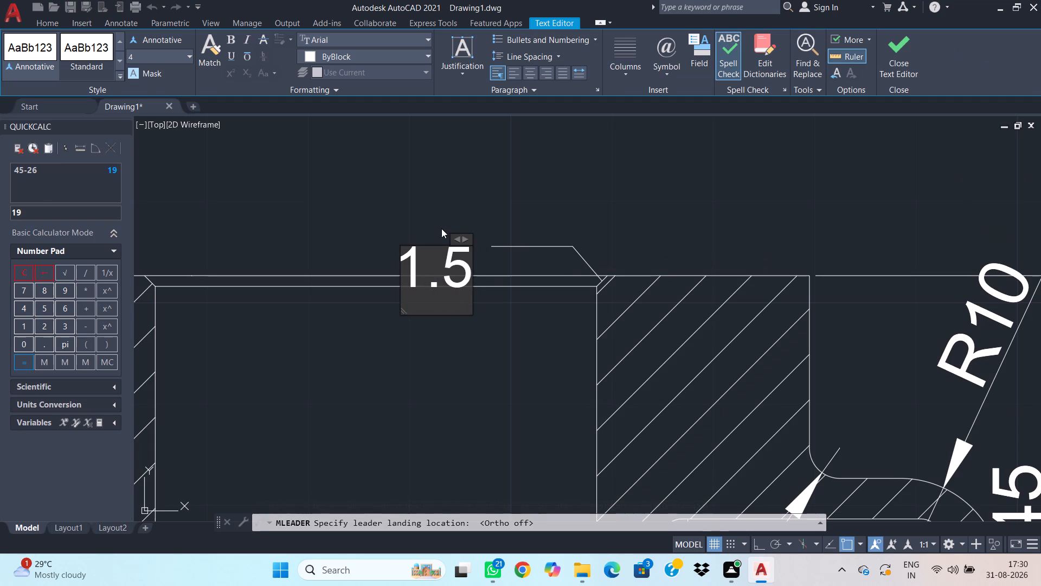
key(x)
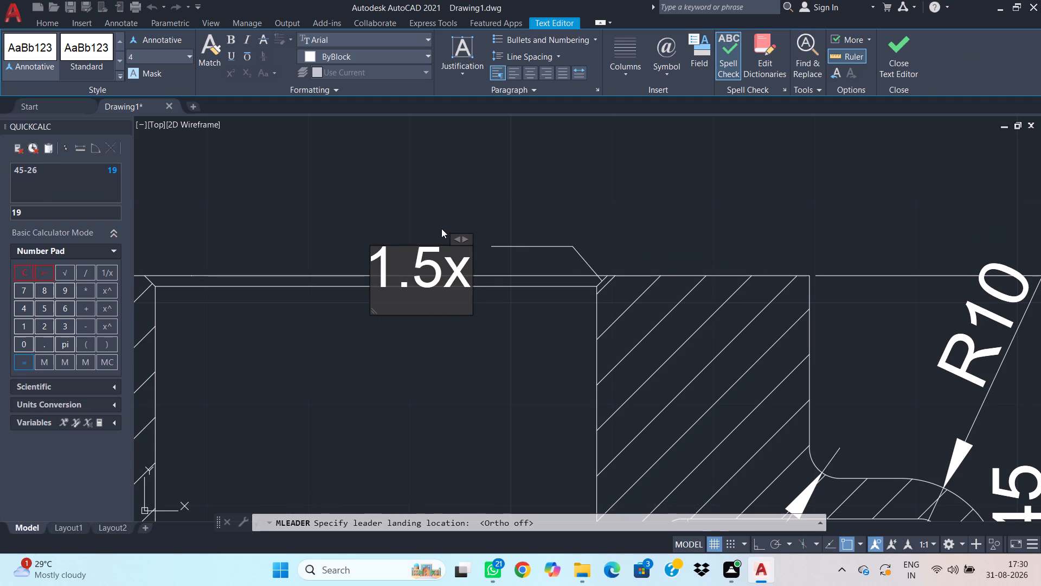
text(45)
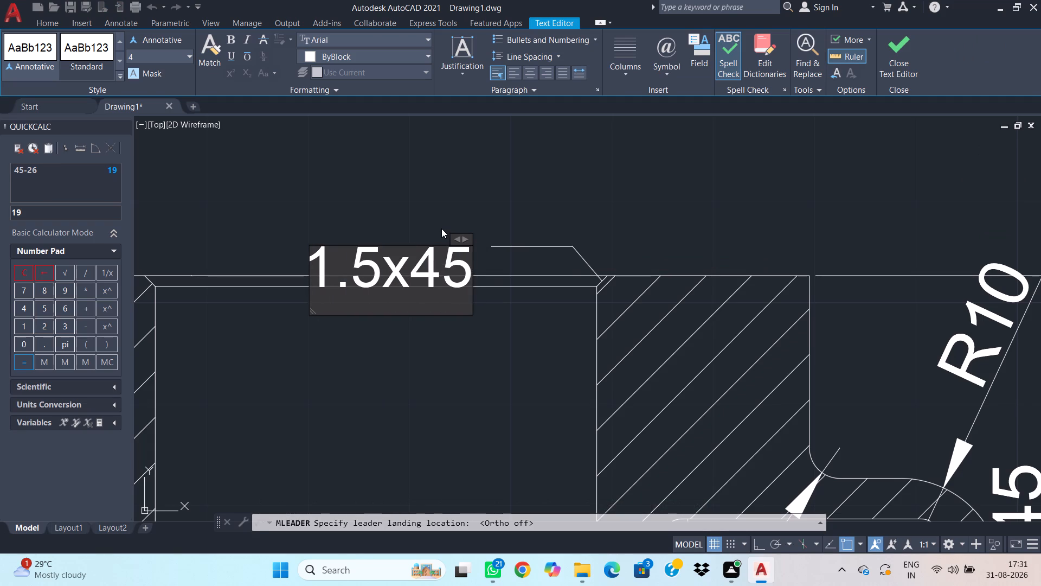
click(456, 191)
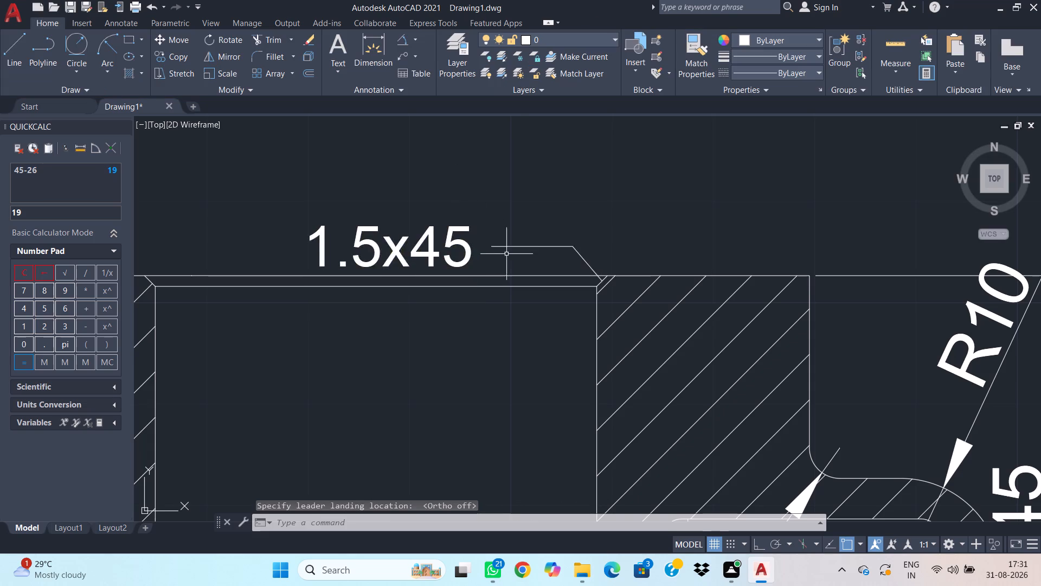
Draw a vertical line 146 long in the empty space beside the plan view, past the 120 dimension.
scroll(517, 247, down, 2)
scroll(577, 293, down, 1)
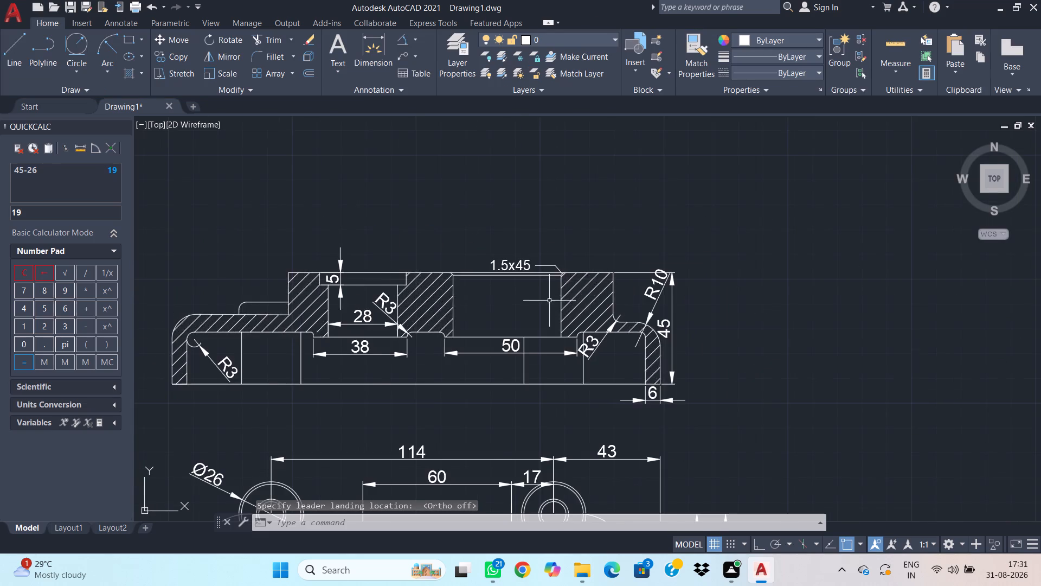
scroll(547, 303, down, 1)
middle_drag(584, 385, 405, 253)
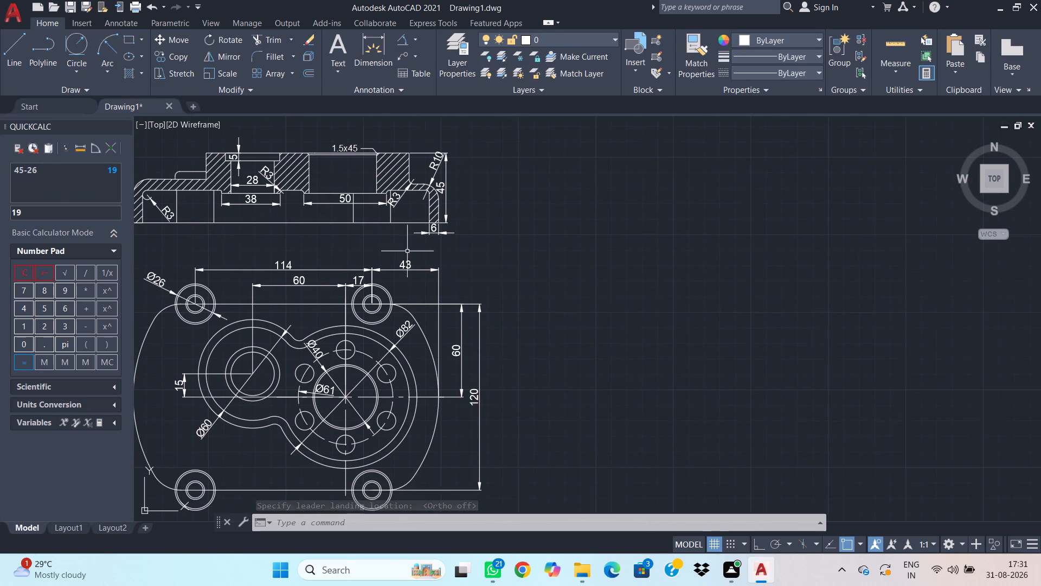
scroll(455, 255, down, 1)
scroll(532, 325, down, 1)
scroll(521, 333, up, 2)
scroll(520, 333, down, 1)
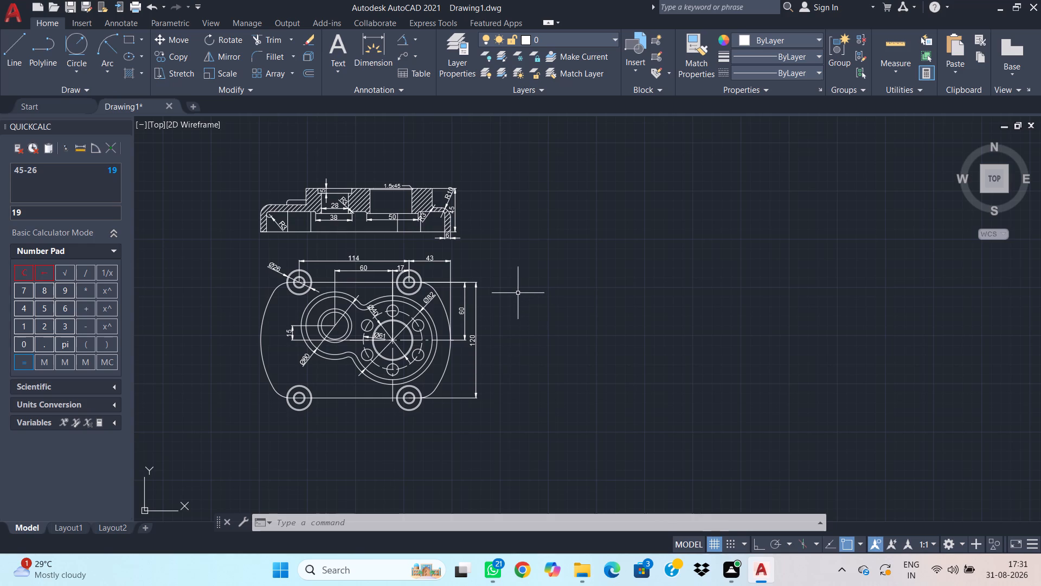
text(l)
key(space)
click(576, 403)
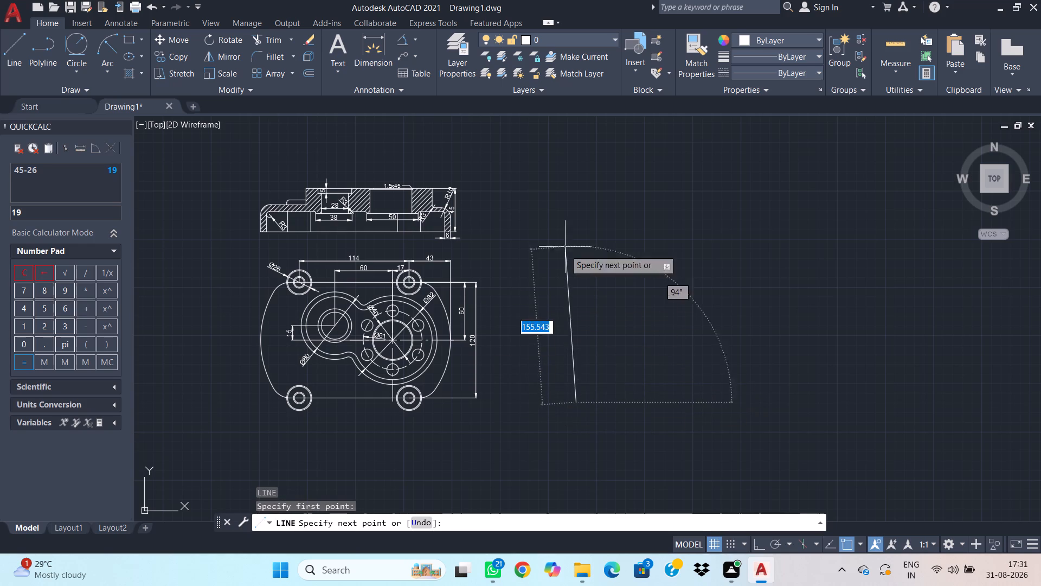
key(shift+F8)
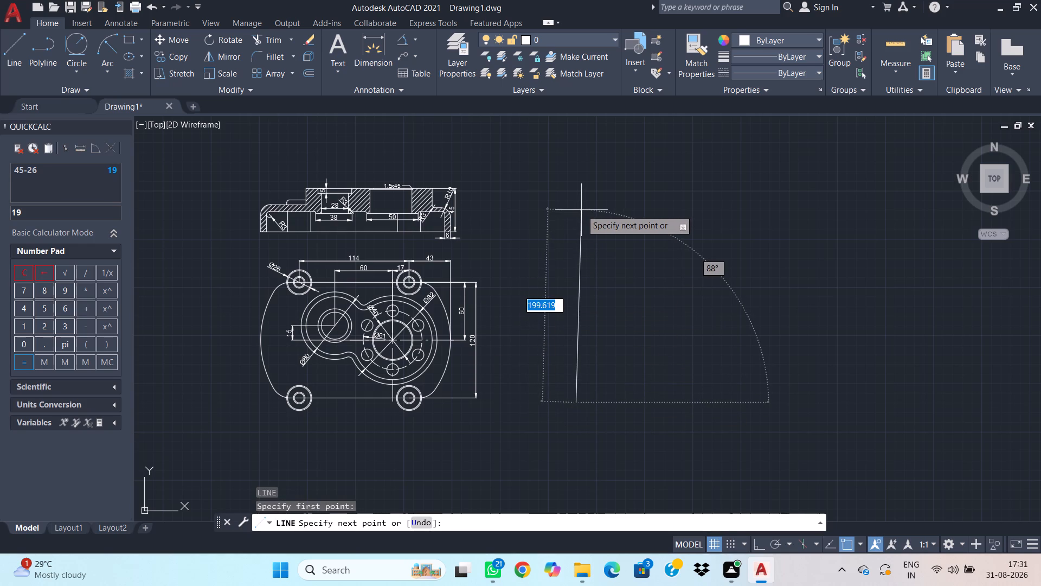
key(shift+F8)
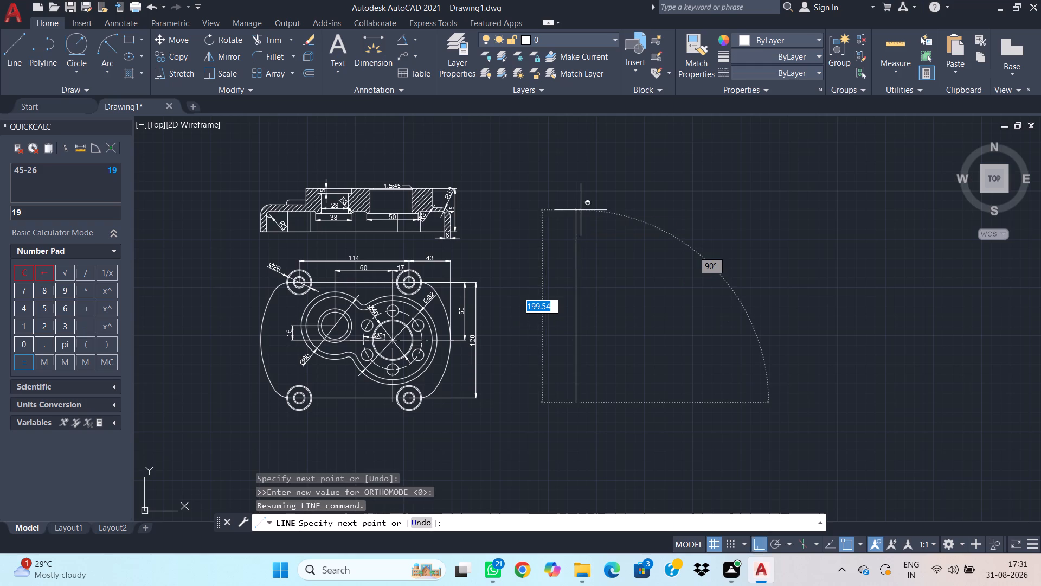
key(shift+F8)
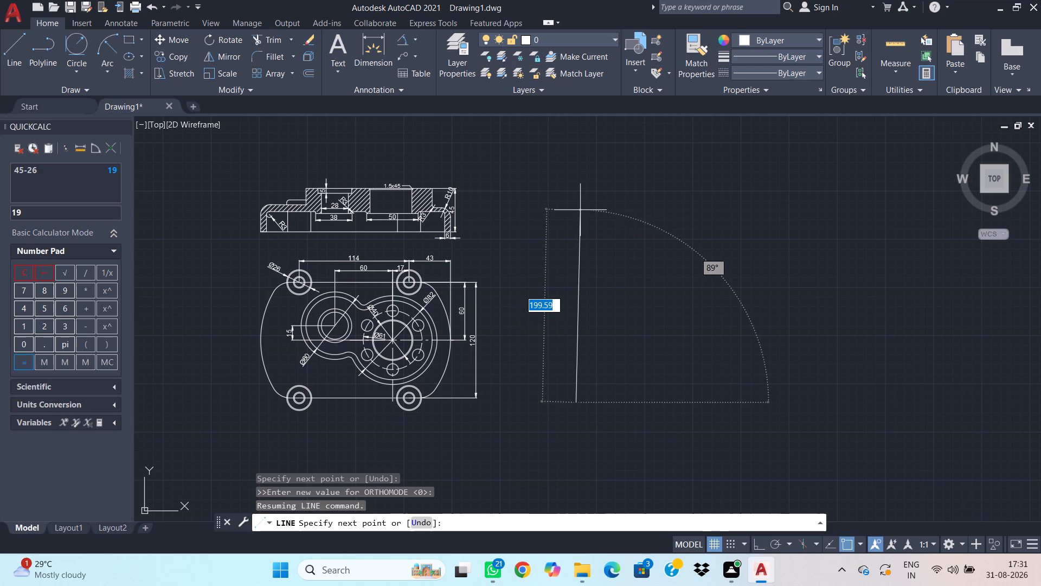
text(146)
key(Return)
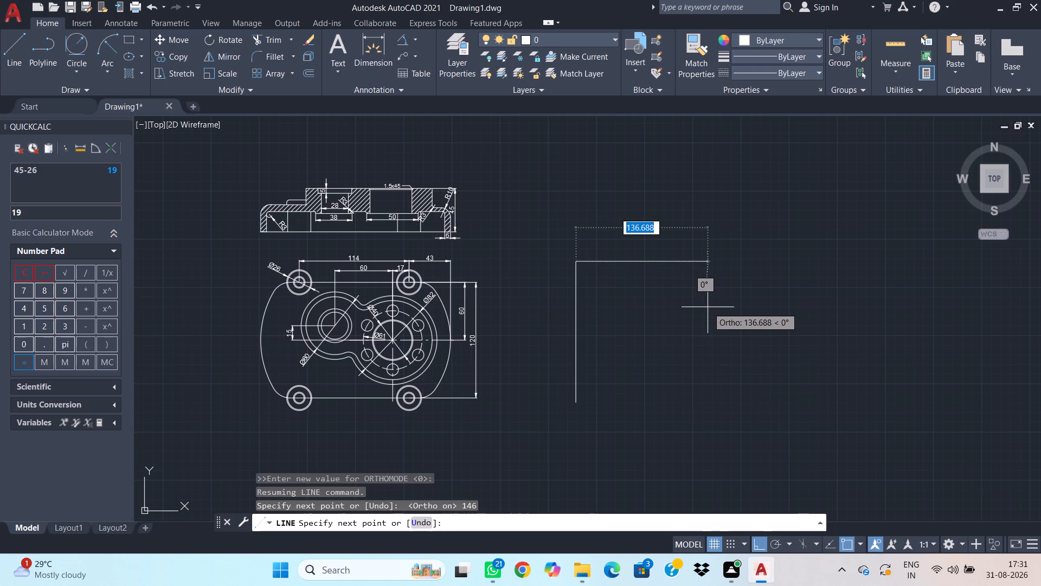
key(Escape)
Draw a horizontal line 35 long from the upper end of the 146 line, heading away from the plan view.
scroll(578, 288, up, 1)
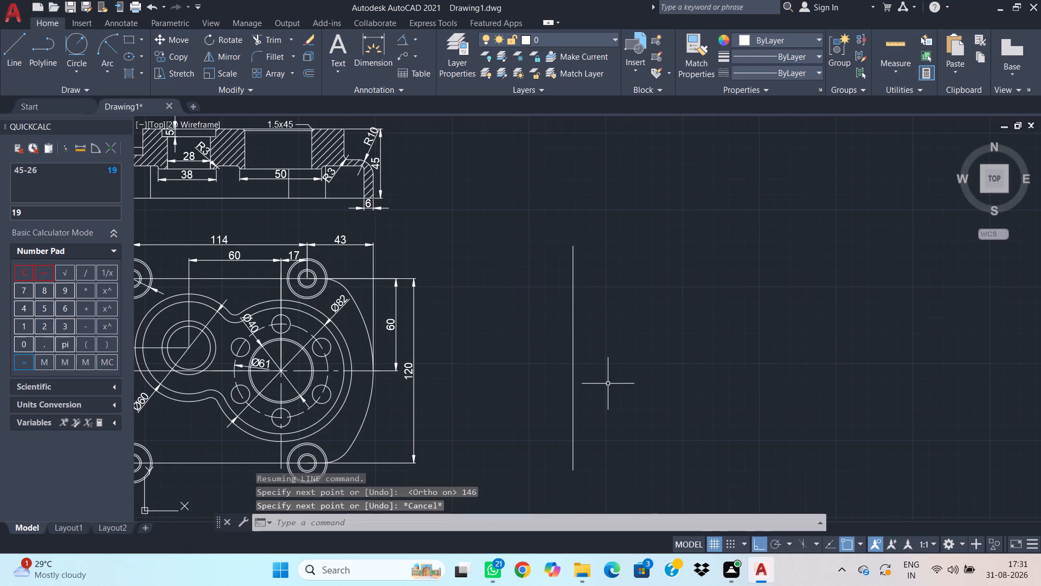
middle_drag(600, 352, 587, 326)
scroll(622, 287, up, 1)
scroll(623, 286, down, 1)
middle_drag(622, 283, 624, 324)
text(l)
key(space)
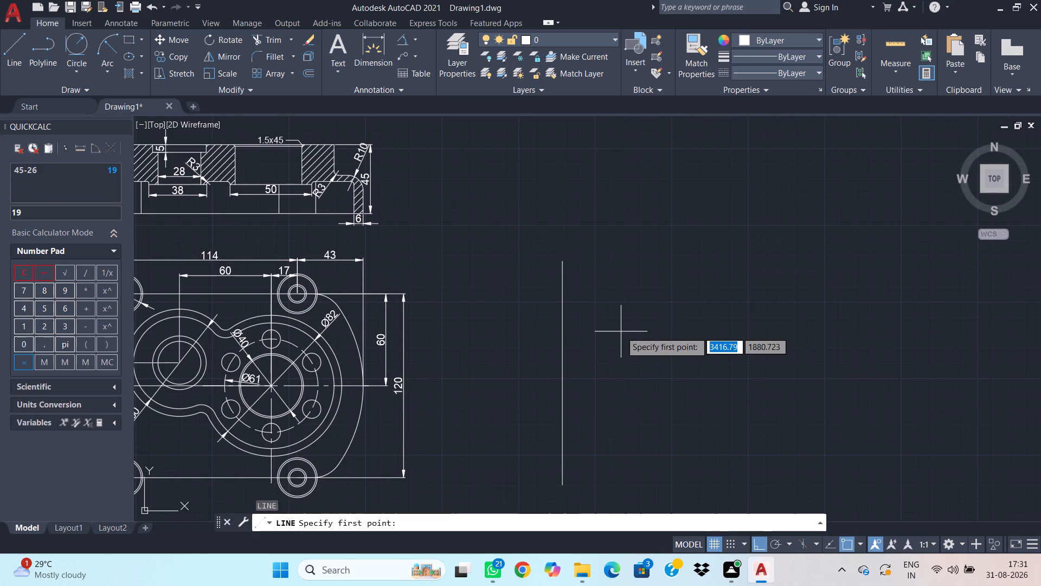
click(564, 261)
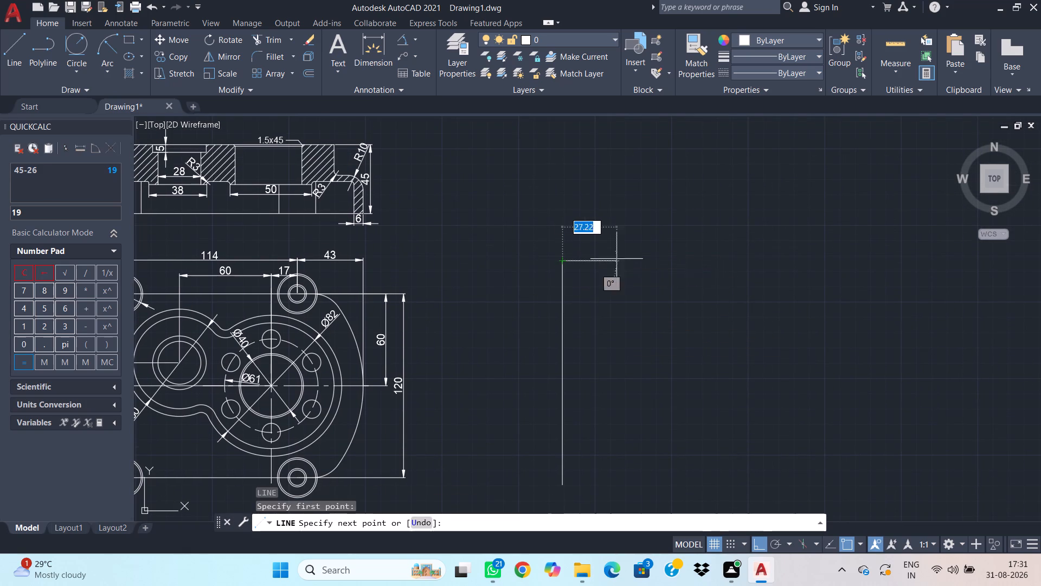
text(35)
key(Return)
key(Escape)
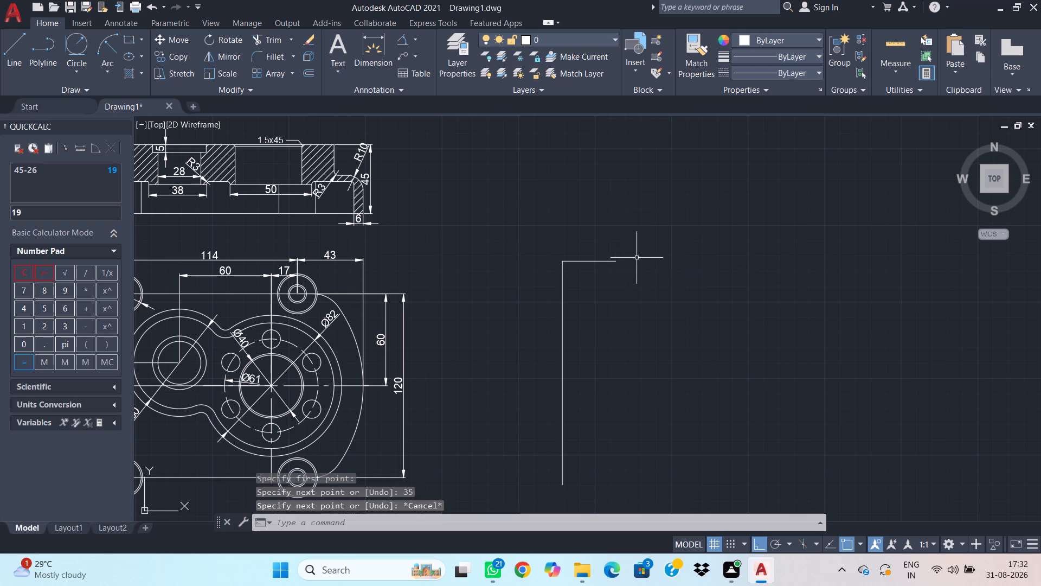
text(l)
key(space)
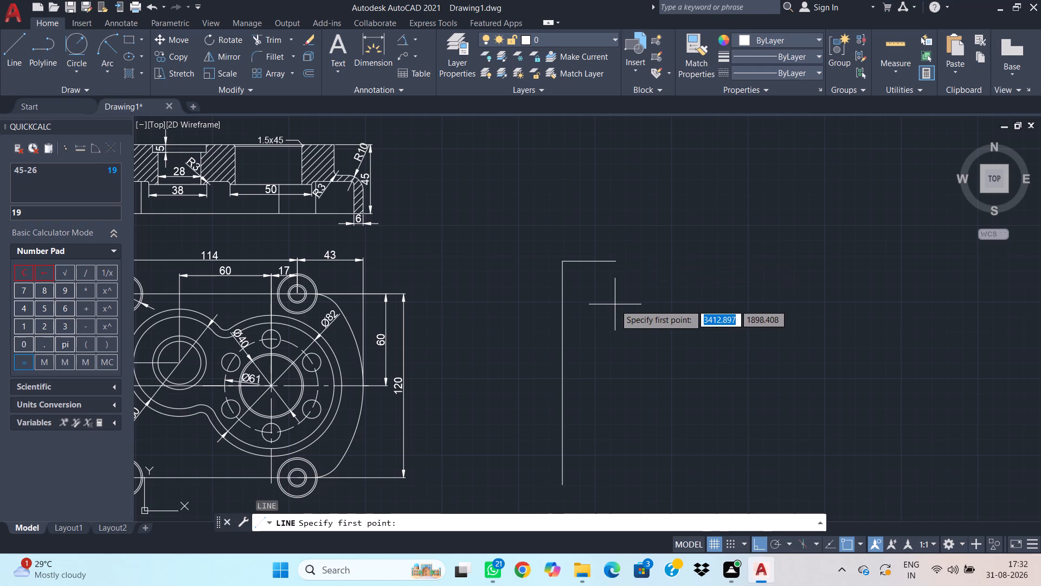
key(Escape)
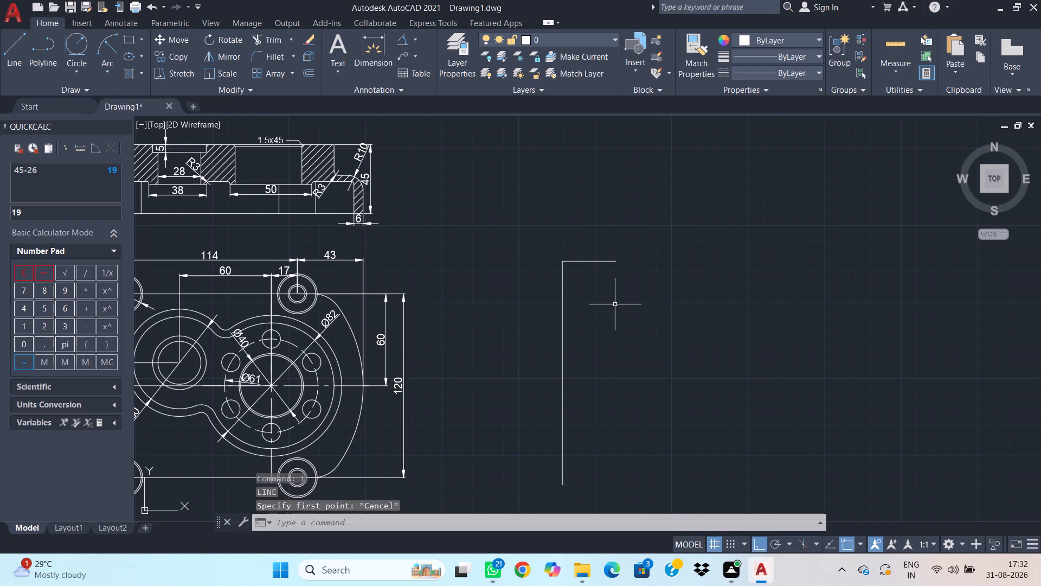
Draw a horizontal construction line through the upper quadrant of the larger hole circle in the plan's upper boss nearest the 43 dimension.
text(xl)
key(space)
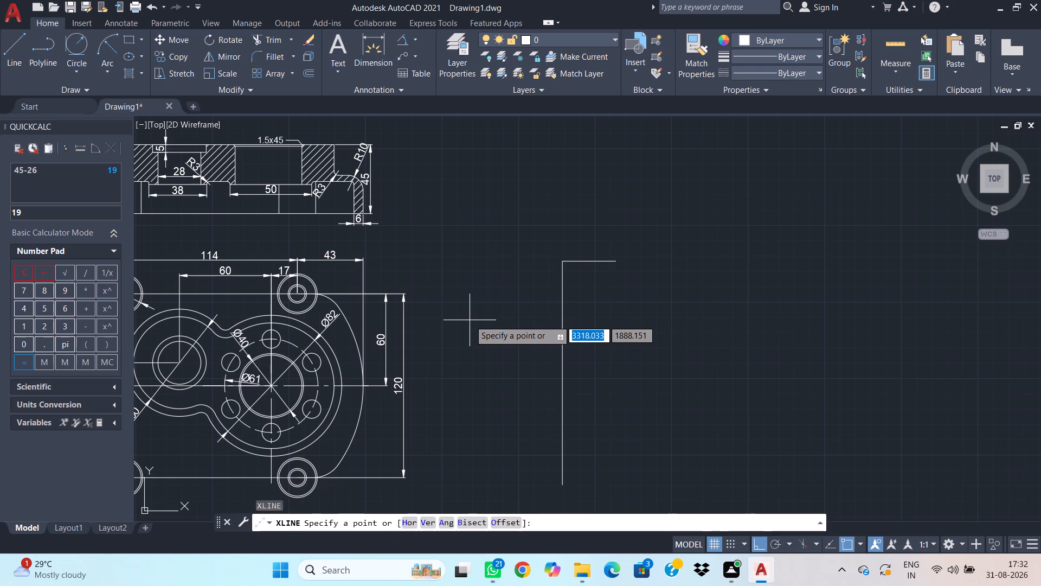
scroll(294, 291, up, 1)
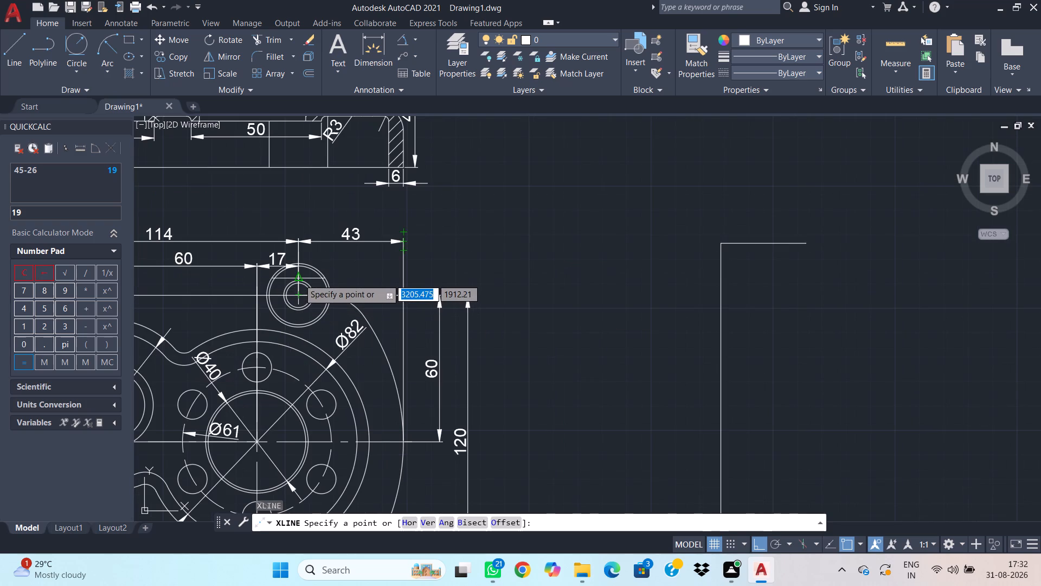
scroll(299, 283, up, 2)
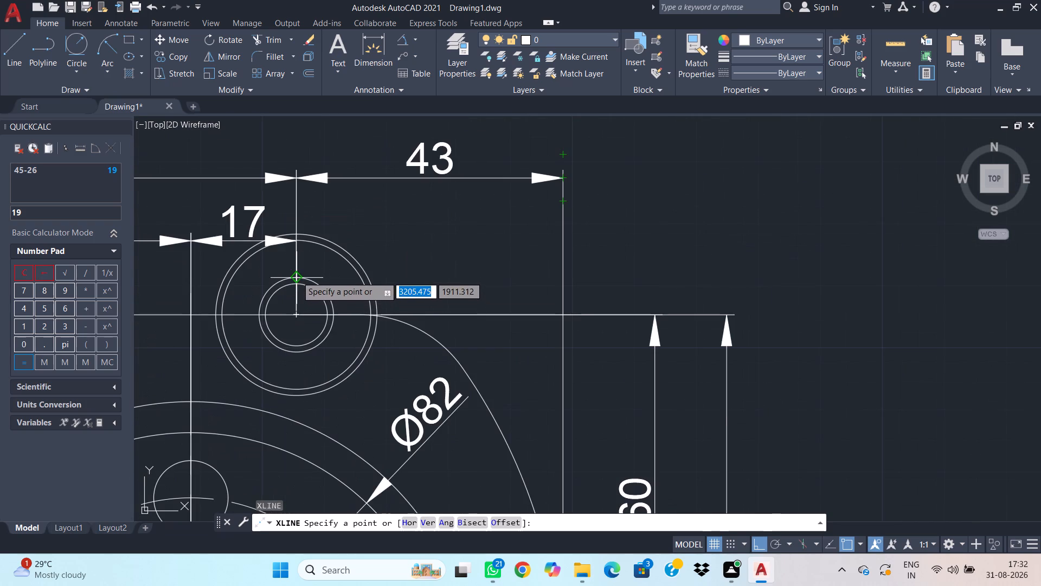
click(297, 276)
click(935, 308)
key(Escape)
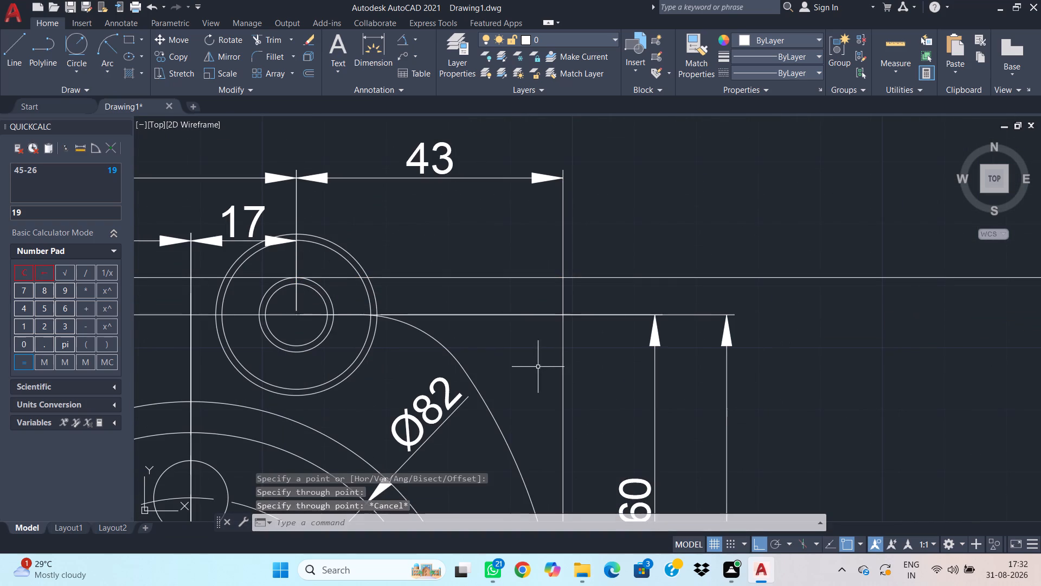
Draw a second horizontal construction line through the lower quadrant of the same hole circle.
scroll(484, 366, down, 1)
key(space)
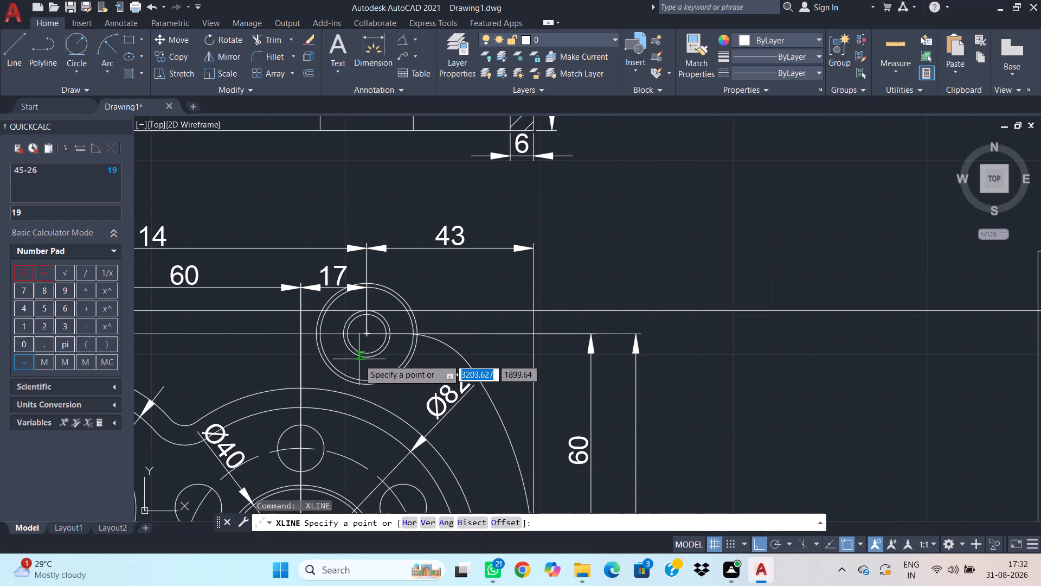
scroll(365, 367, up, 1)
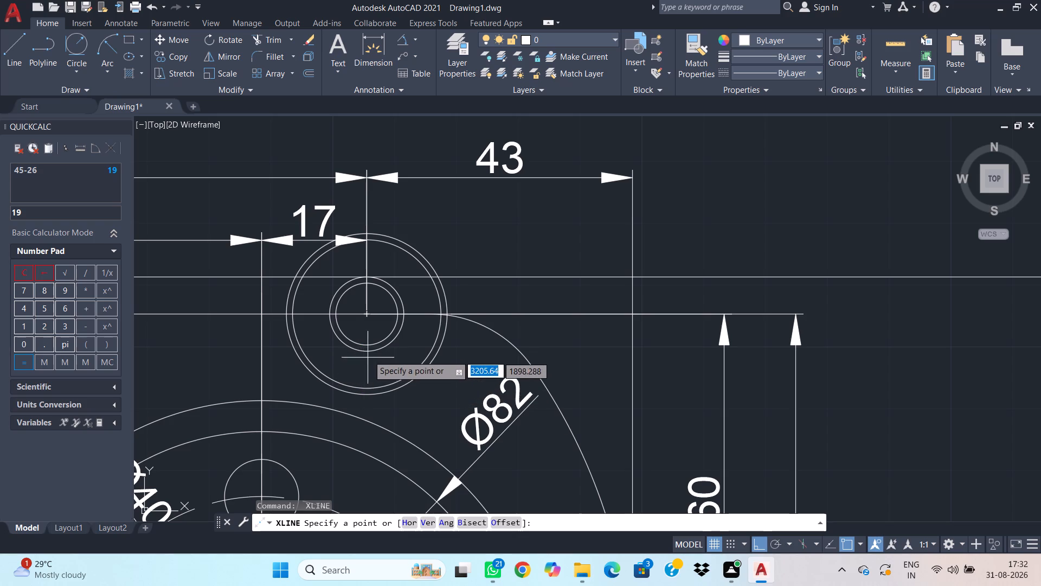
click(367, 355)
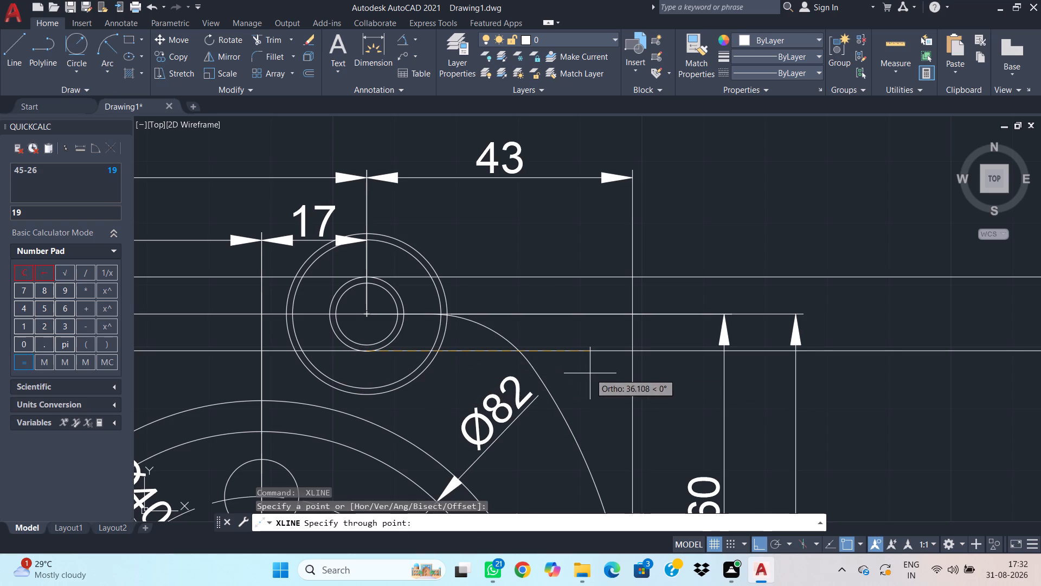
click(590, 373)
key(Escape)
scroll(709, 346, down, 2)
middle_drag(852, 387, 545, 379)
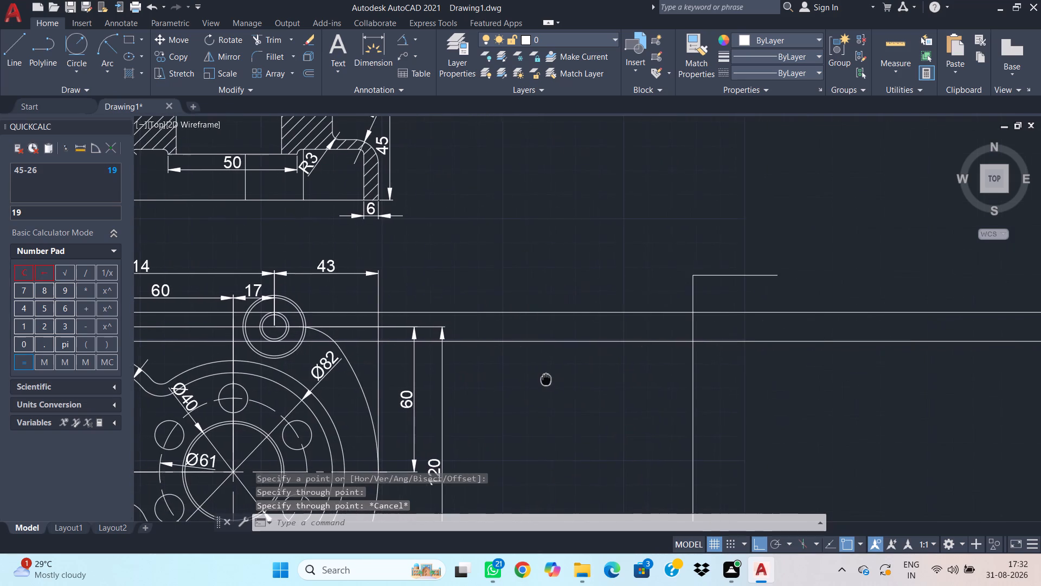
middle_drag(545, 379, 545, 379)
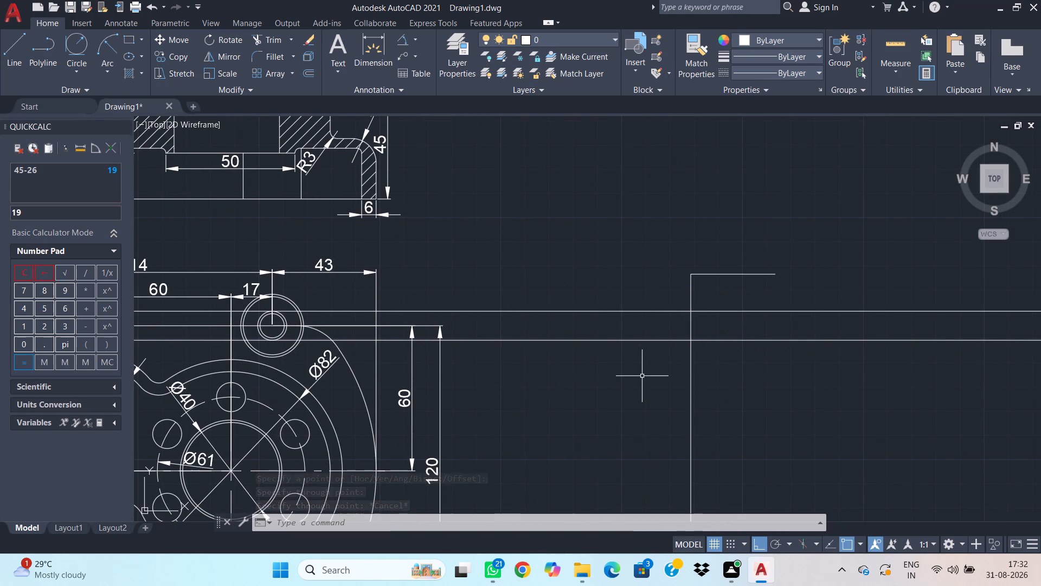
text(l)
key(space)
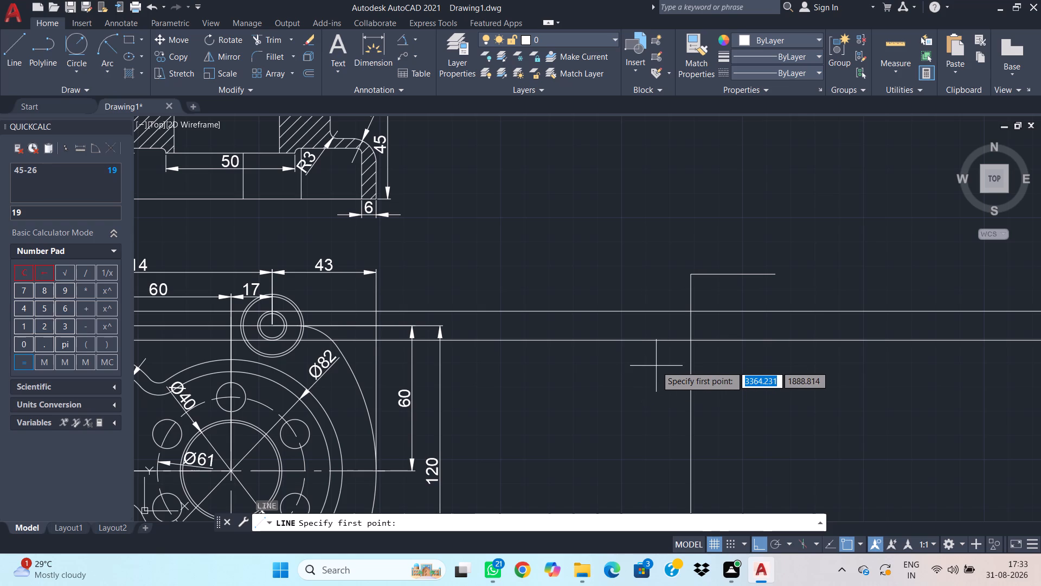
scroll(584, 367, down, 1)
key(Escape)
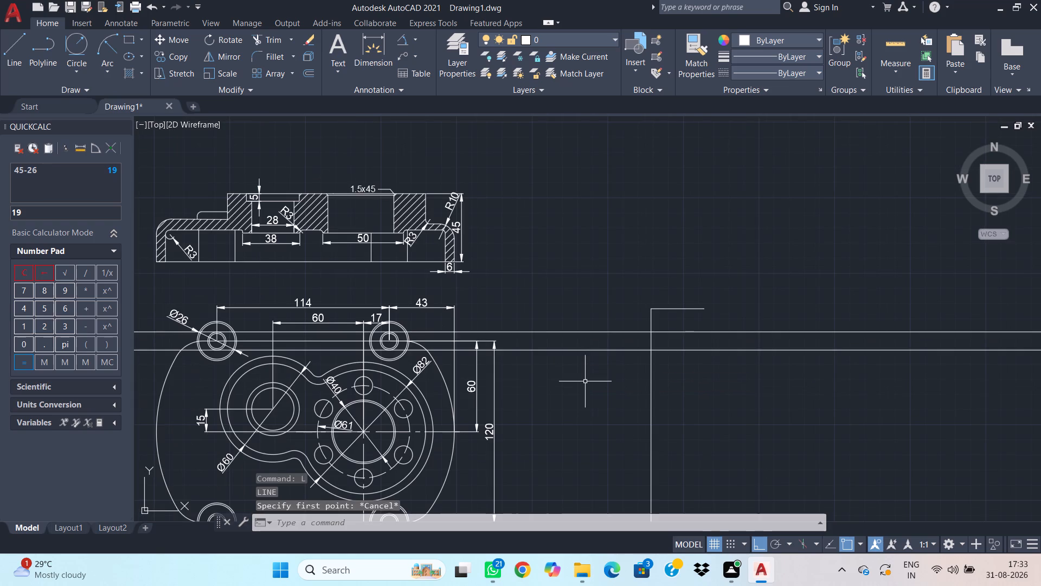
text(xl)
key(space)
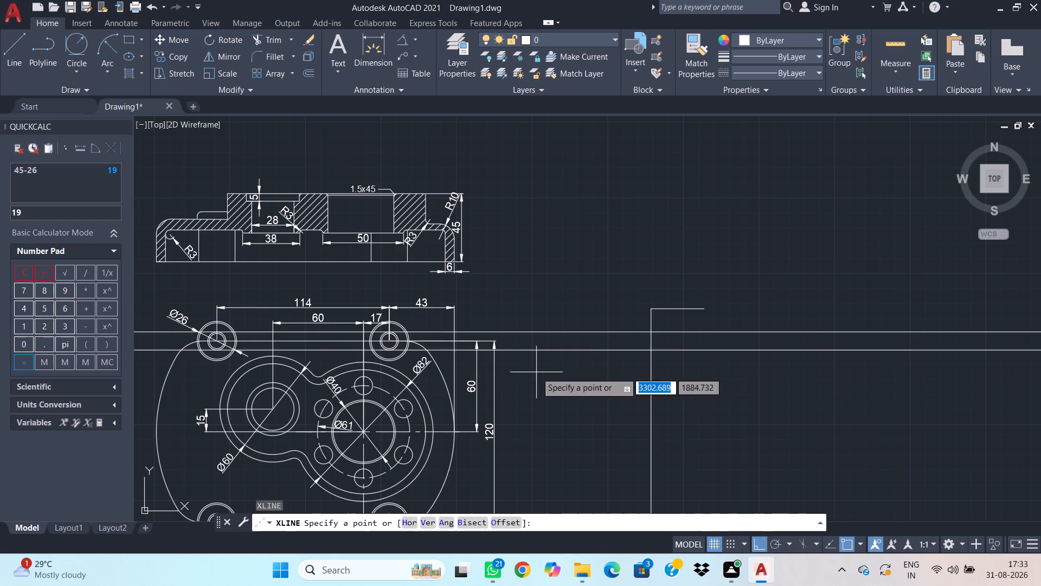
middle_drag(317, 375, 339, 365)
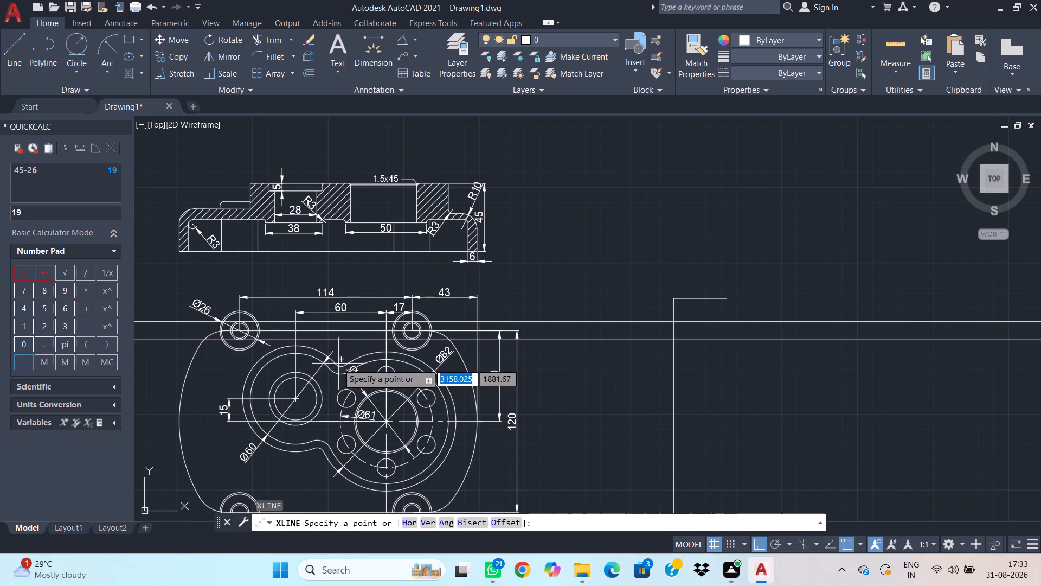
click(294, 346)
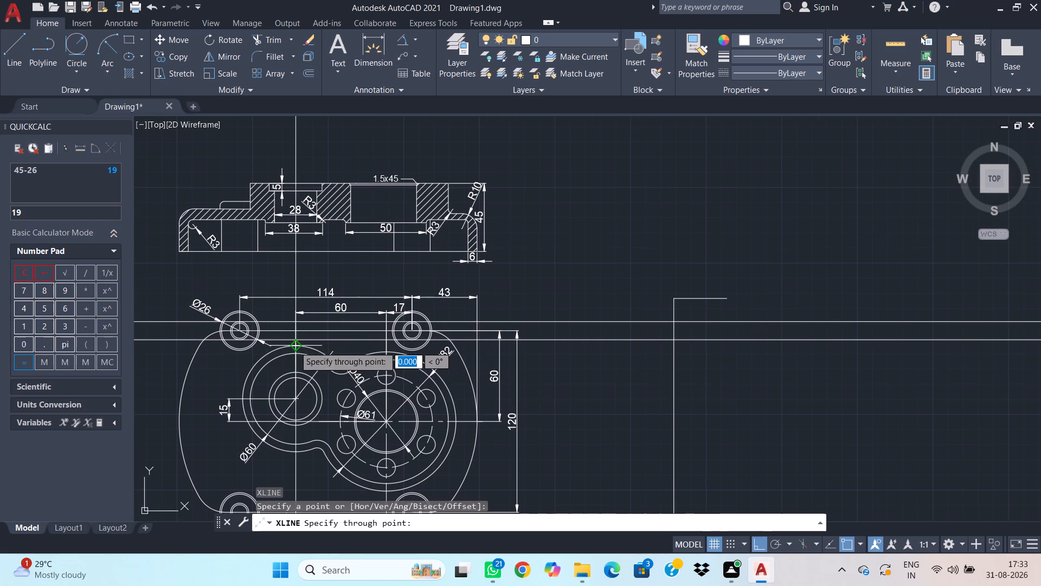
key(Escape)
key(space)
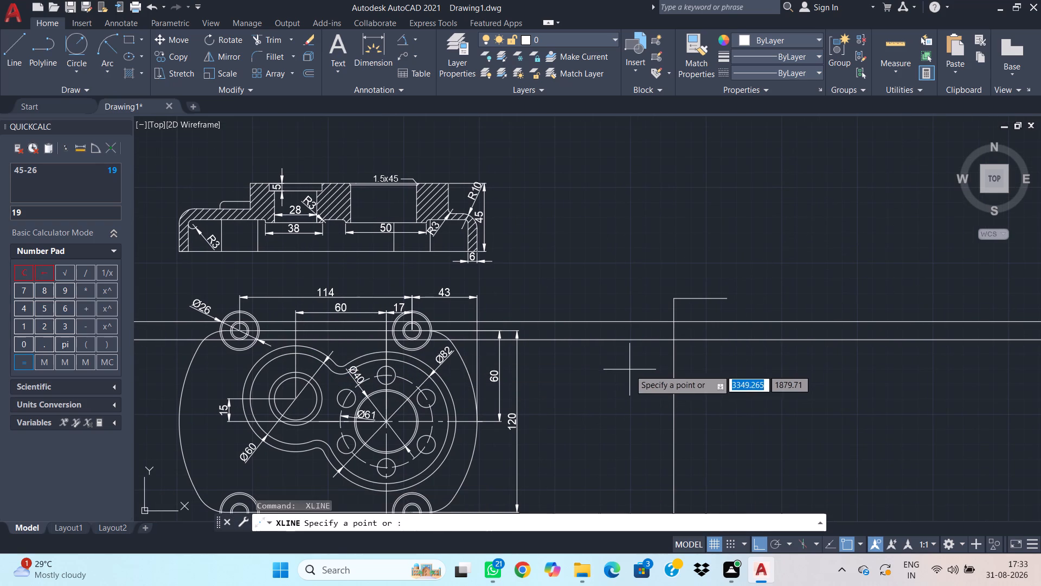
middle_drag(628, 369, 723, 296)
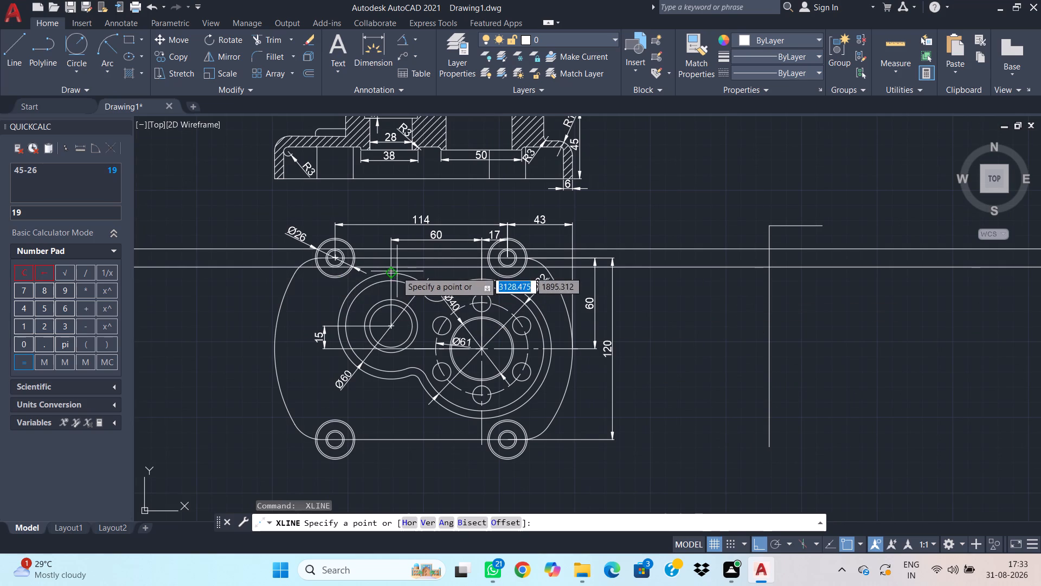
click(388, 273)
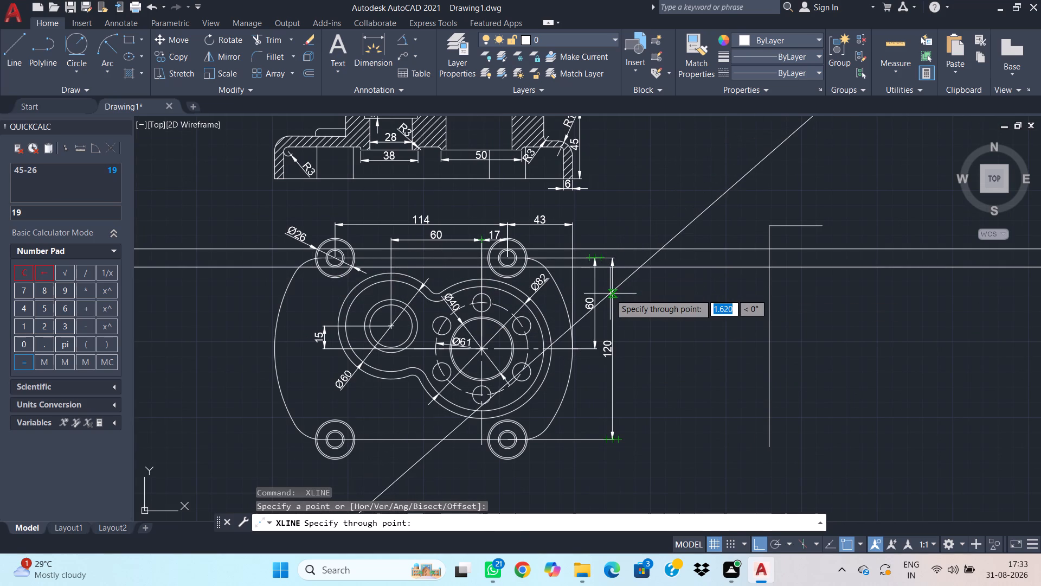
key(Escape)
Move the lower construction line down 4 to the top quadrant of the outer contour around the Ø60 circle.
click(668, 279)
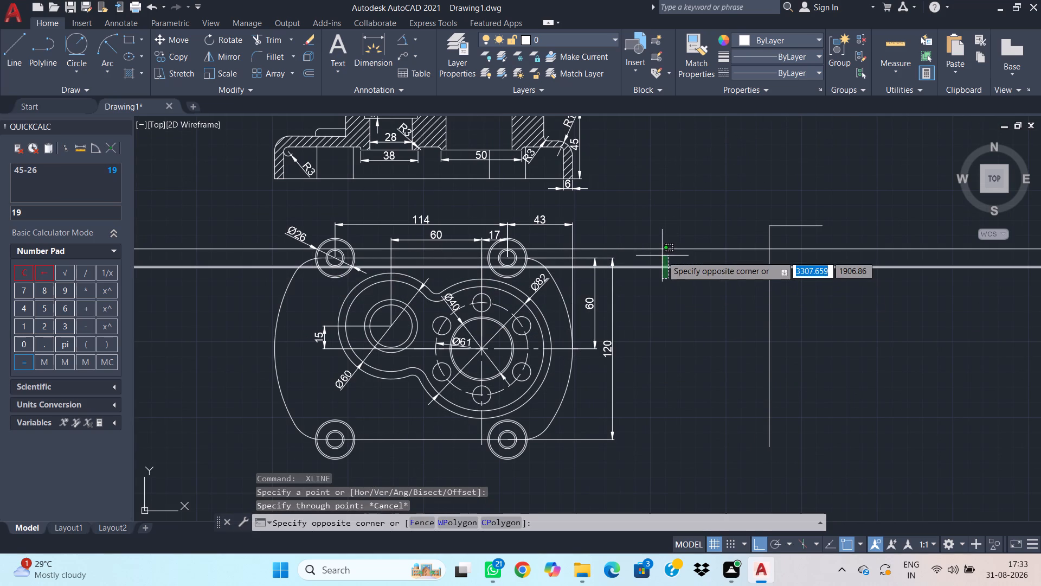
click(662, 256)
text(m)
key(space)
scroll(380, 260, up, 1)
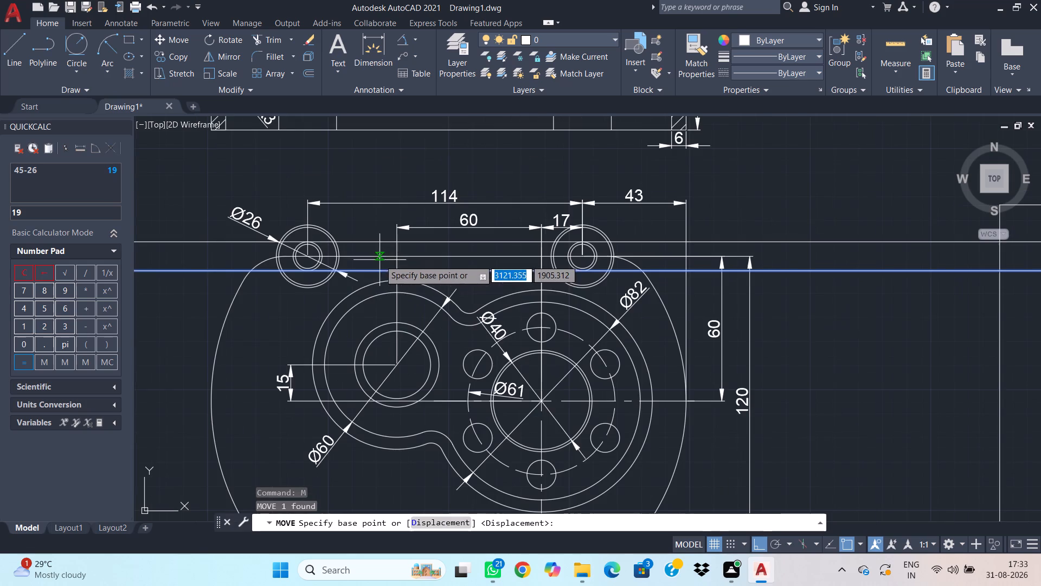
click(395, 270)
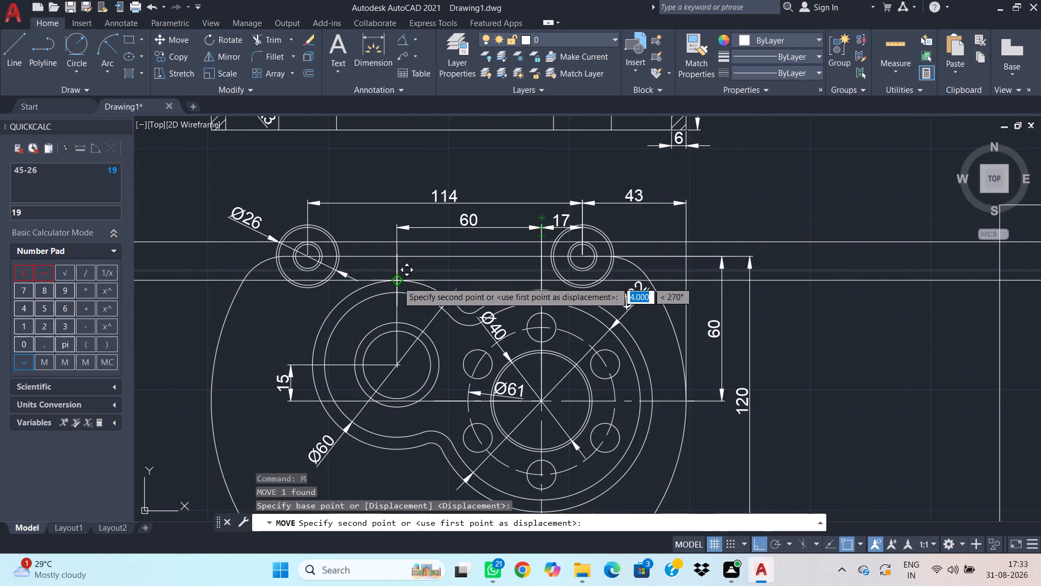
click(397, 282)
key(Escape)
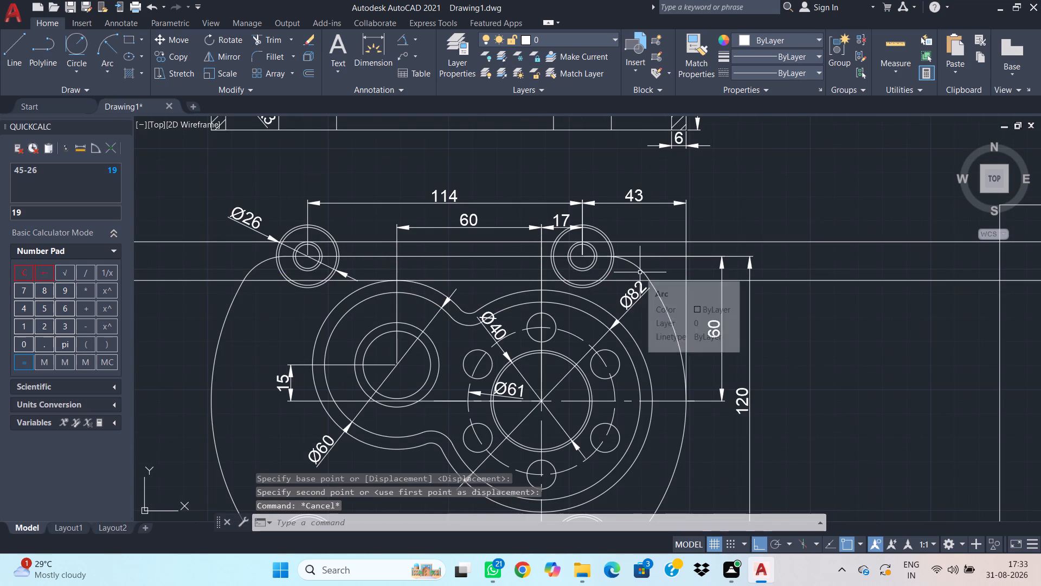
Draw another horizontal construction line through the lower quadrant of the larger hole circle in the boss nearest the 43 dimension.
text(xl)
key(space)
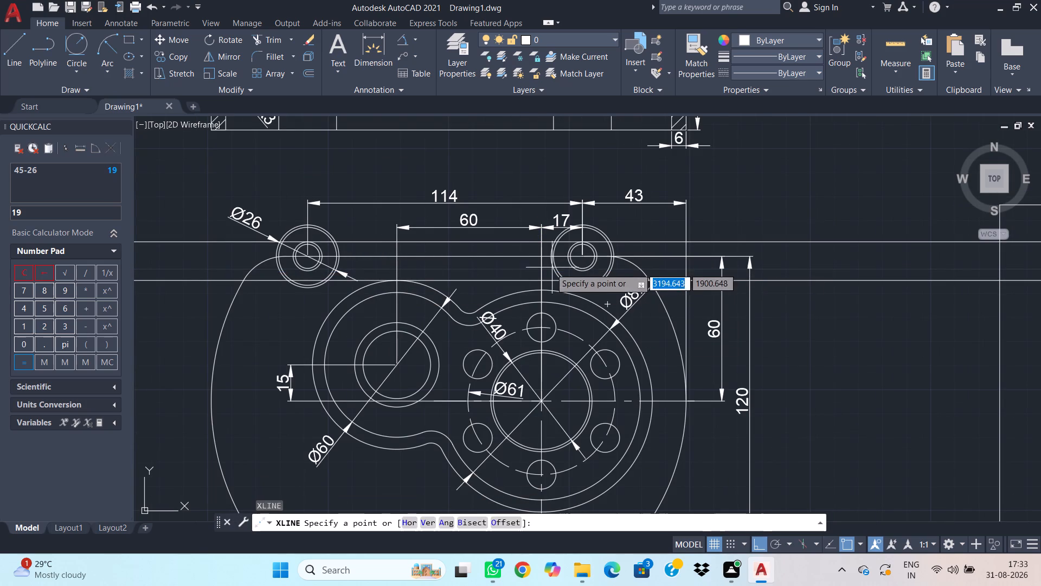
click(582, 273)
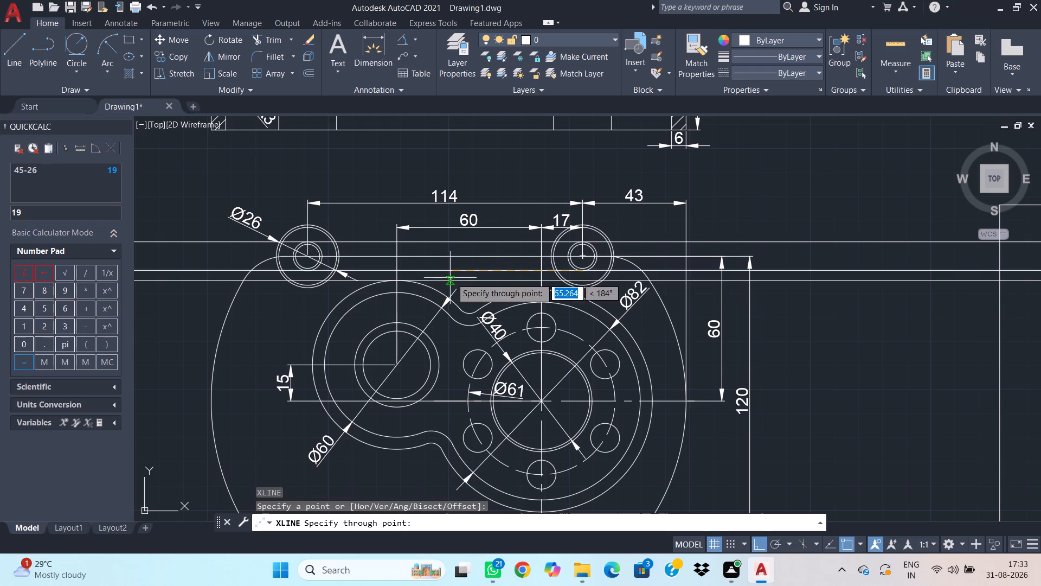
click(469, 270)
key(Escape)
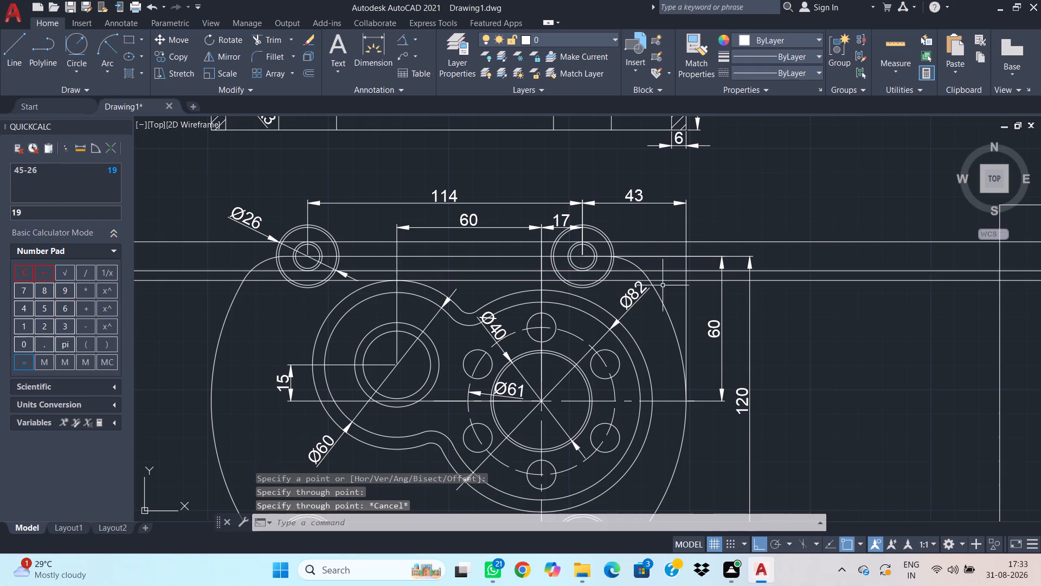
Draw a vertical line about 31 long from the free end of the 35 line down to the lowest construction line.
scroll(722, 293, down, 1)
middle_drag(810, 308, 357, 336)
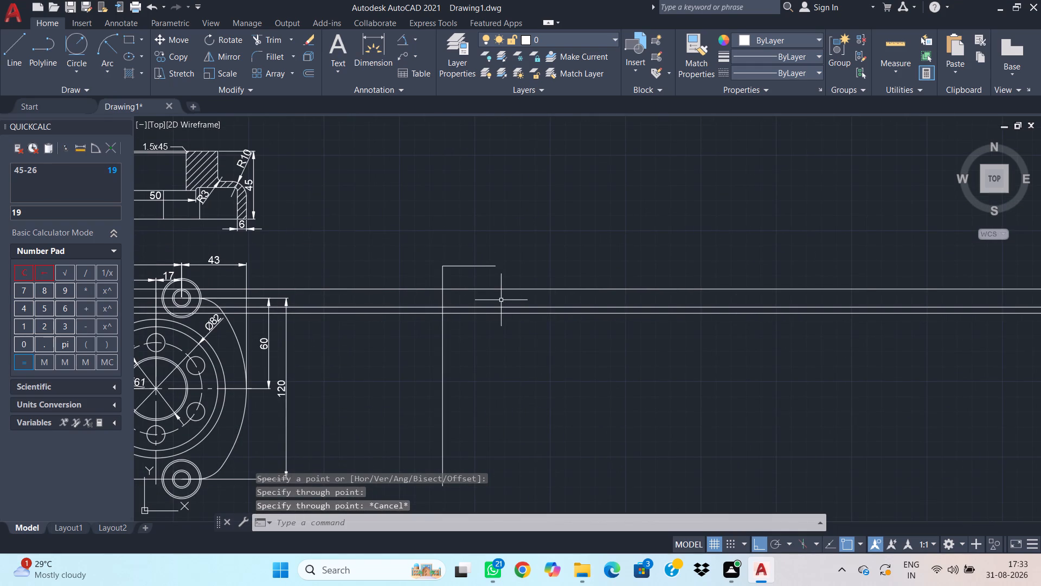
text(l)
key(space)
scroll(485, 282, up, 1)
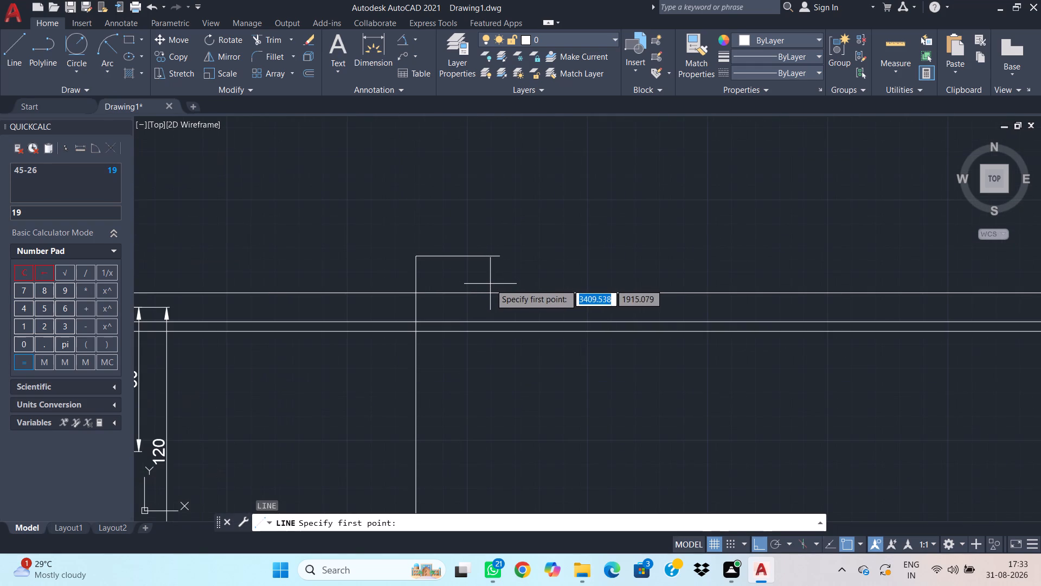
click(498, 257)
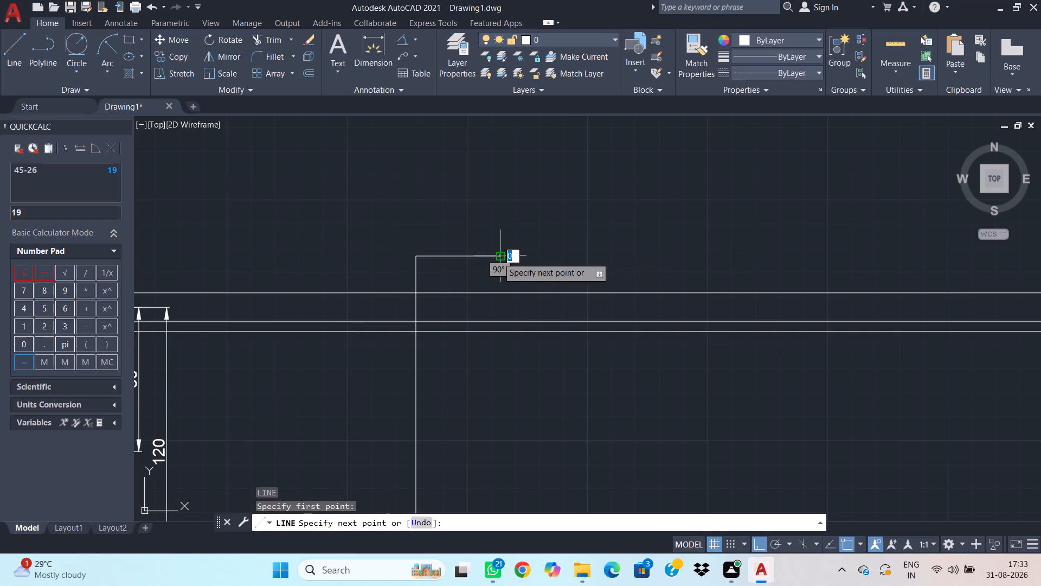
click(501, 331)
key(Escape)
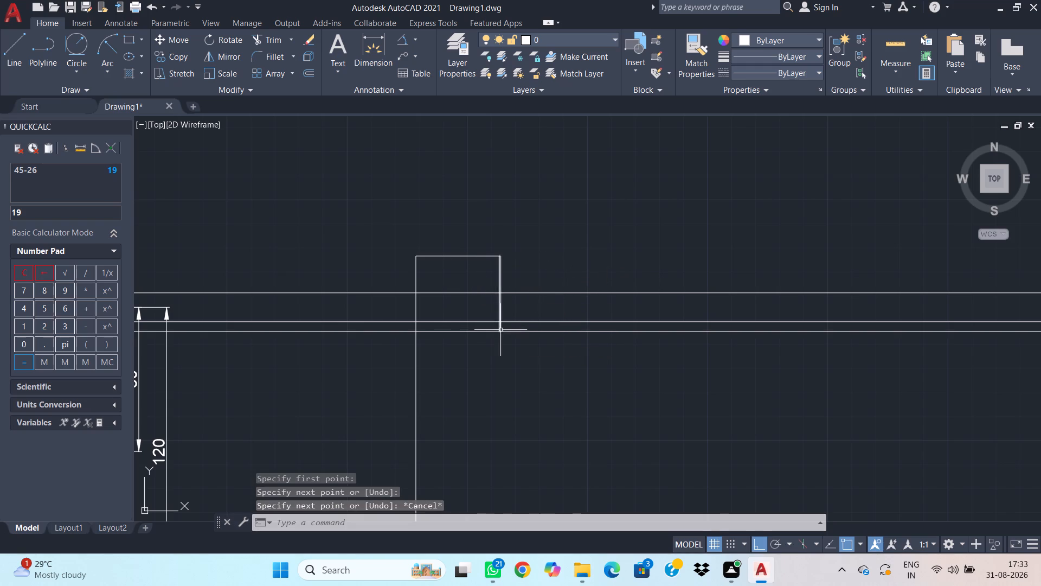
Trim the three construction lines where they extend past the new vertical line, on the side away from the plan view.
key(t)
text(r)
key(space)
drag(586, 354, 574, 226)
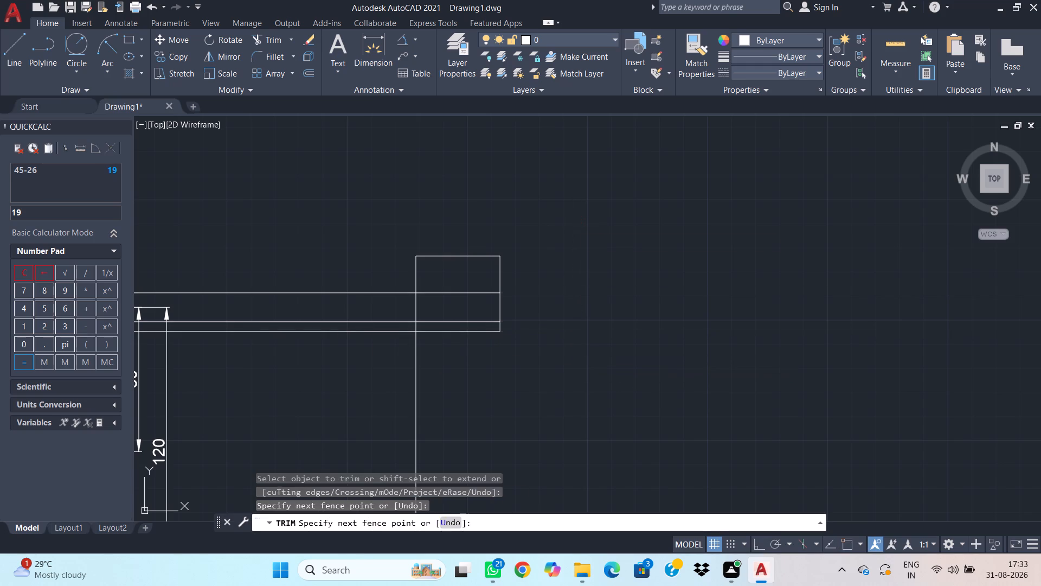
key(Escape)
scroll(480, 329, up, 1)
click(436, 356)
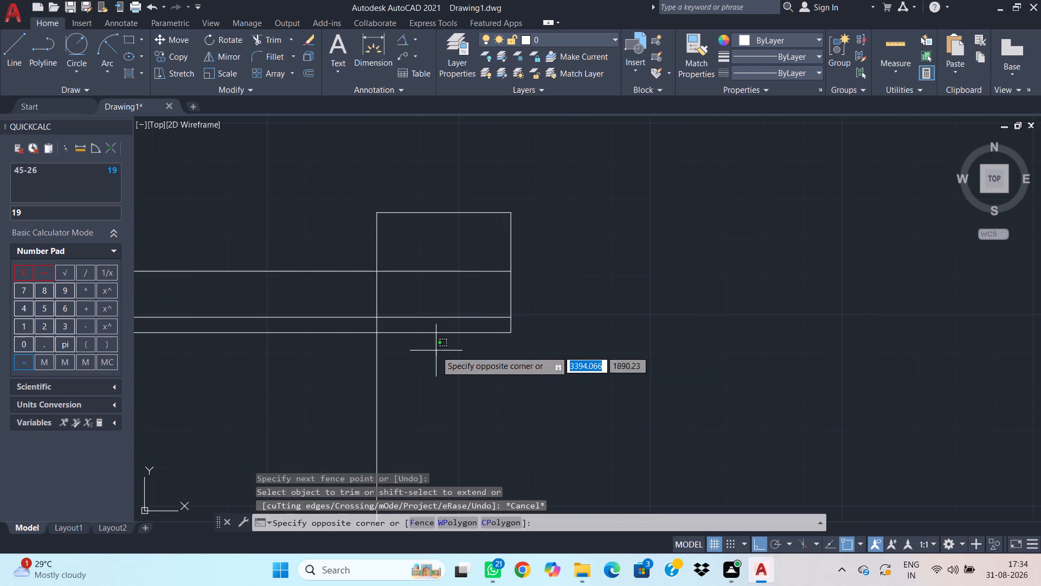
key(Escape)
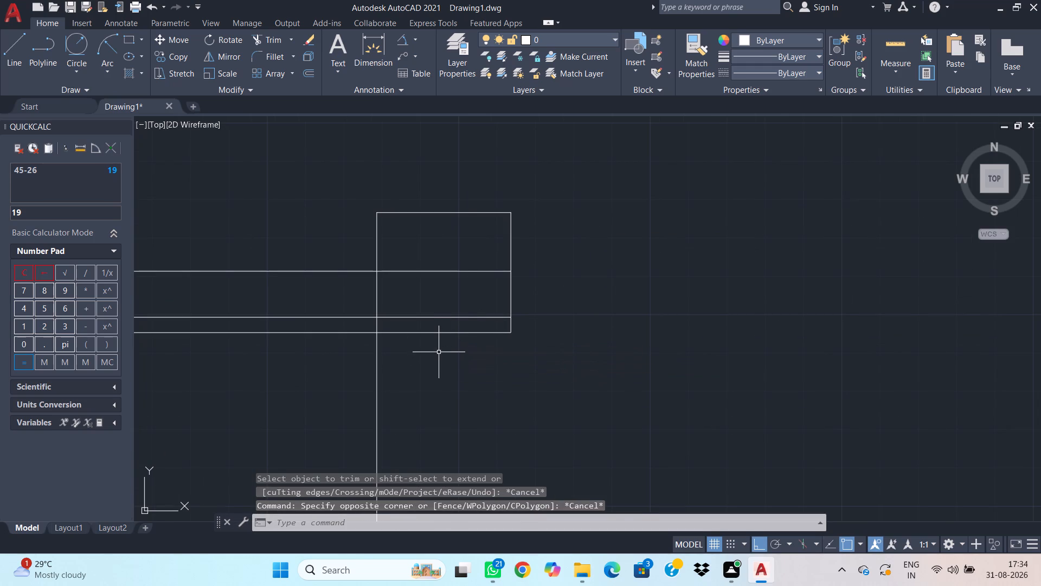
Draw a horizontal line 24 long from where the lowest construction line crosses the 146 line, heading away from the plan view.
text(l)
key(space)
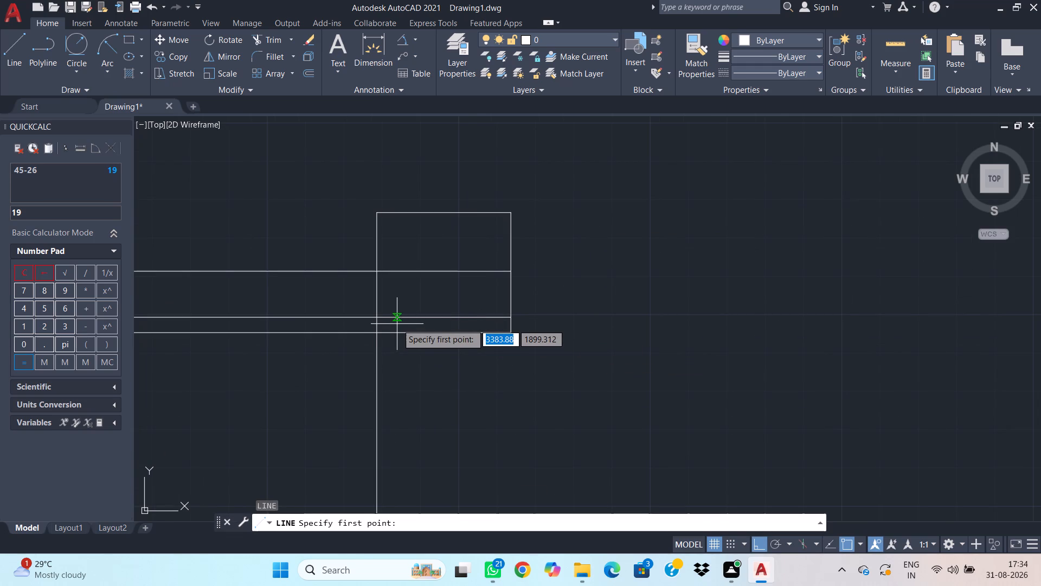
click(379, 335)
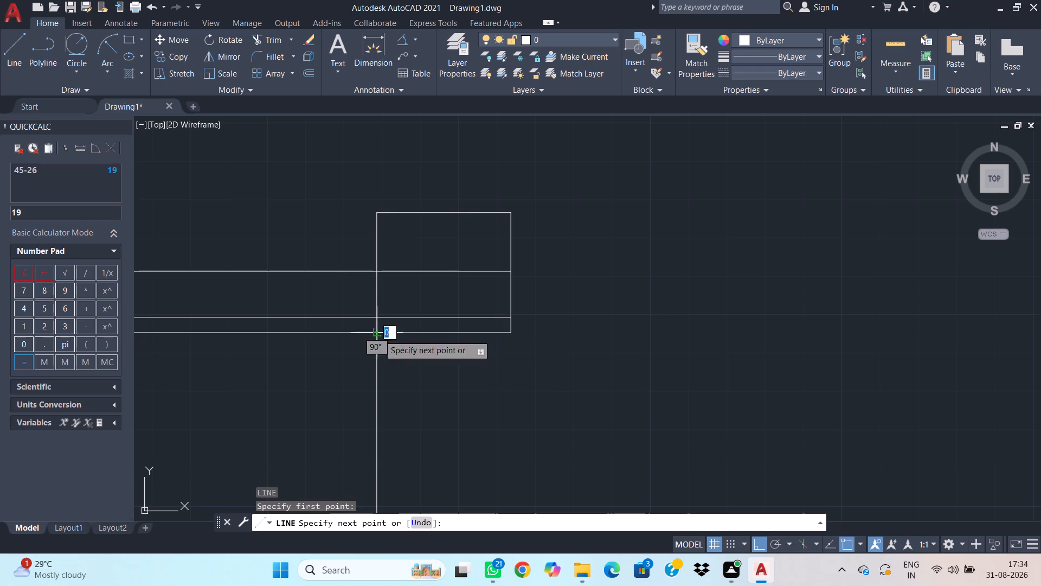
text(24)
key(Return)
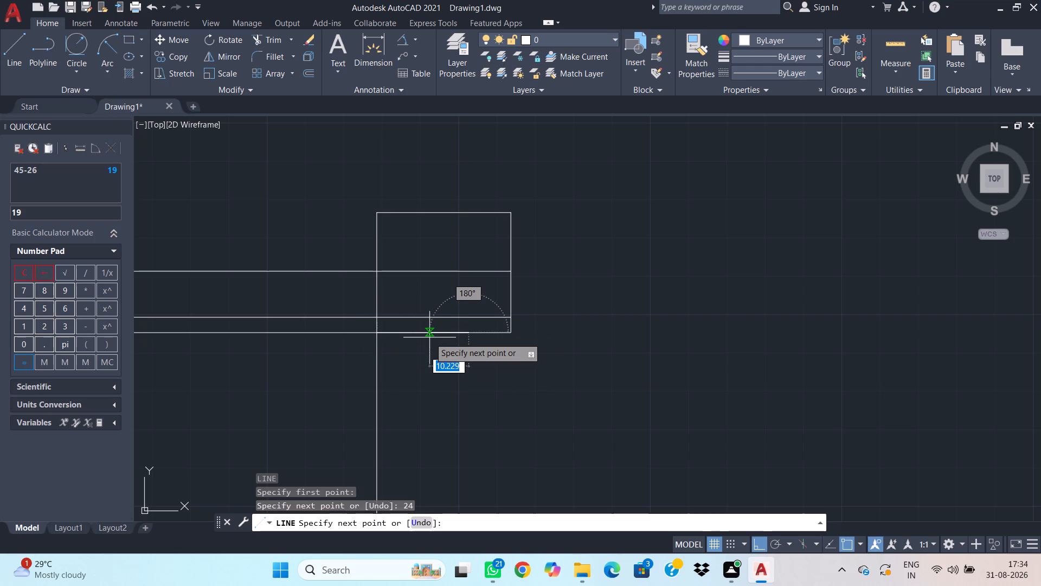
key(Escape)
Erase the lowest construction line running from the plan view to the side view.
click(347, 344)
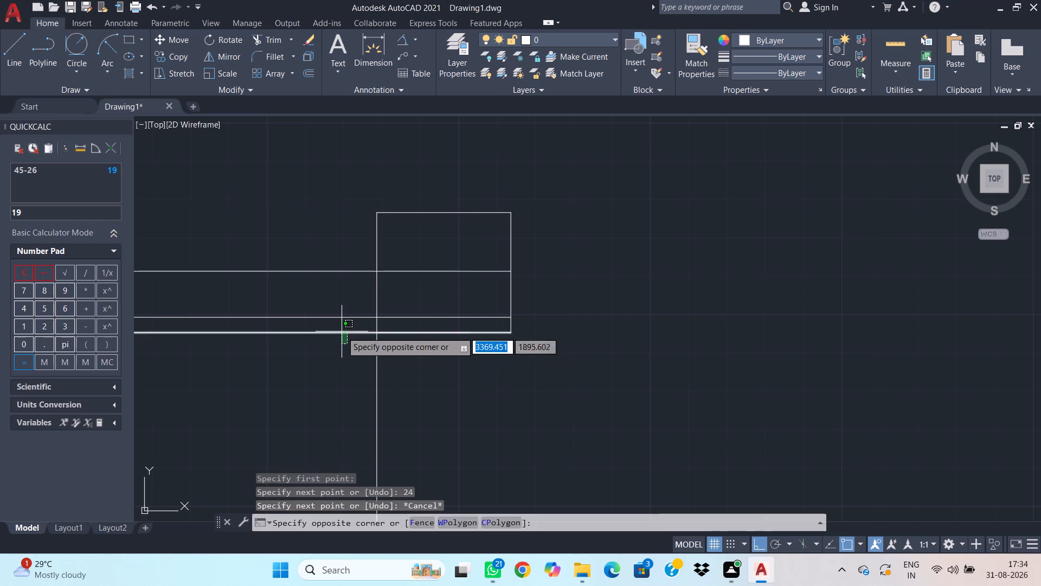
click(342, 332)
key(Delete)
Draw a vertical line 47 long (half of 94, worked out in the calculator) down from the free end of the 24 line.
middle_drag(474, 384, 478, 383)
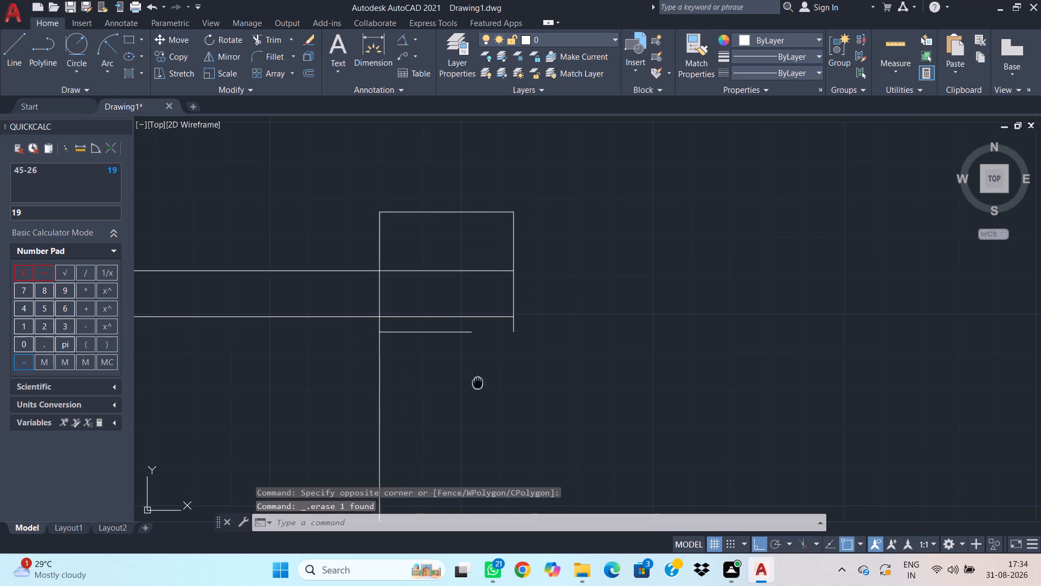
middle_drag(478, 383, 534, 368)
scroll(535, 358, up, 1)
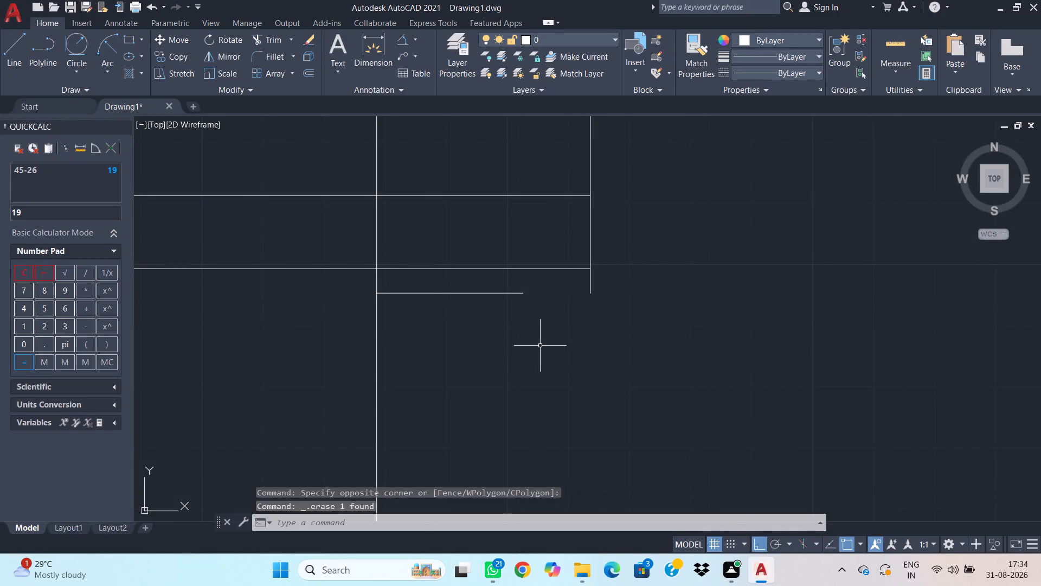
text(l)
key(space)
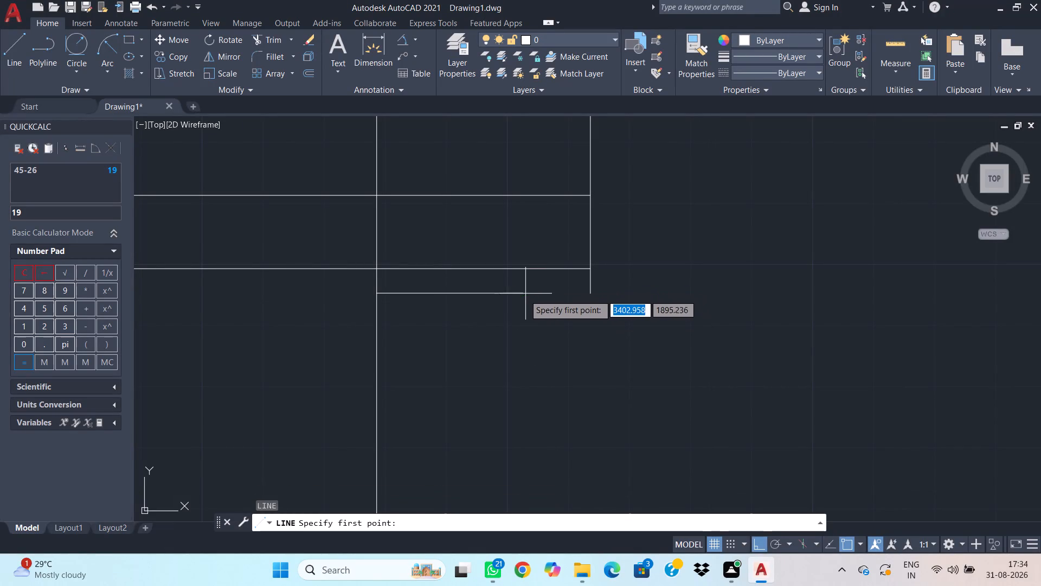
click(520, 296)
scroll(523, 435, down, 1)
middle_drag(523, 439, 523, 417)
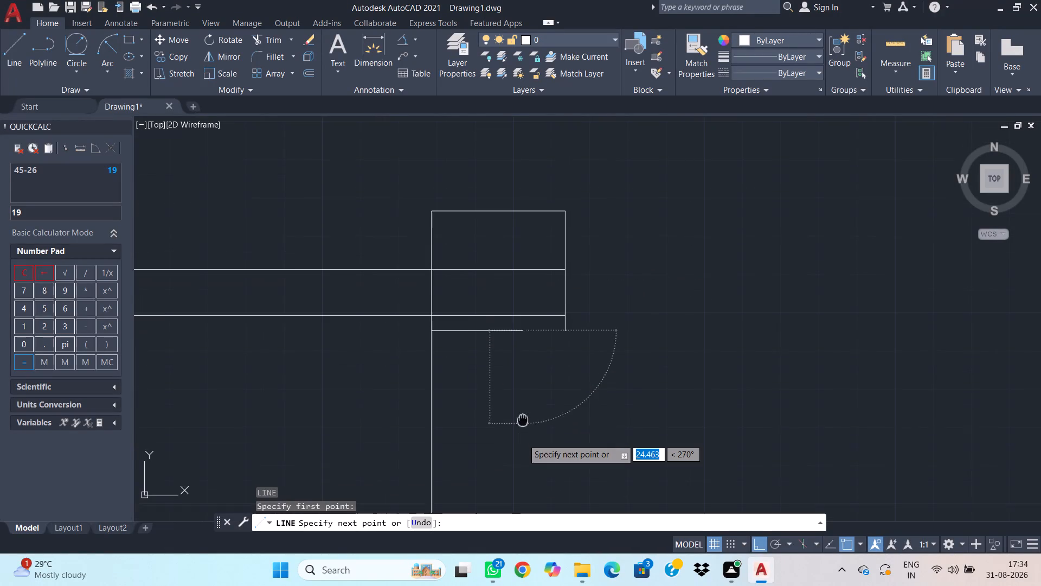
middle_drag(523, 417, 522, 382)
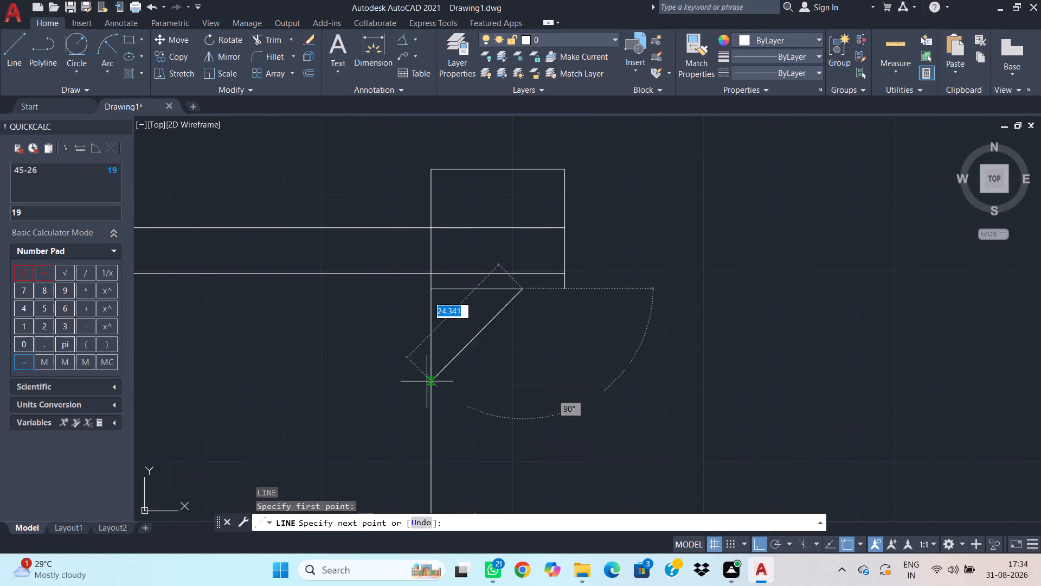
click(28, 271)
text(94)
key(minus)
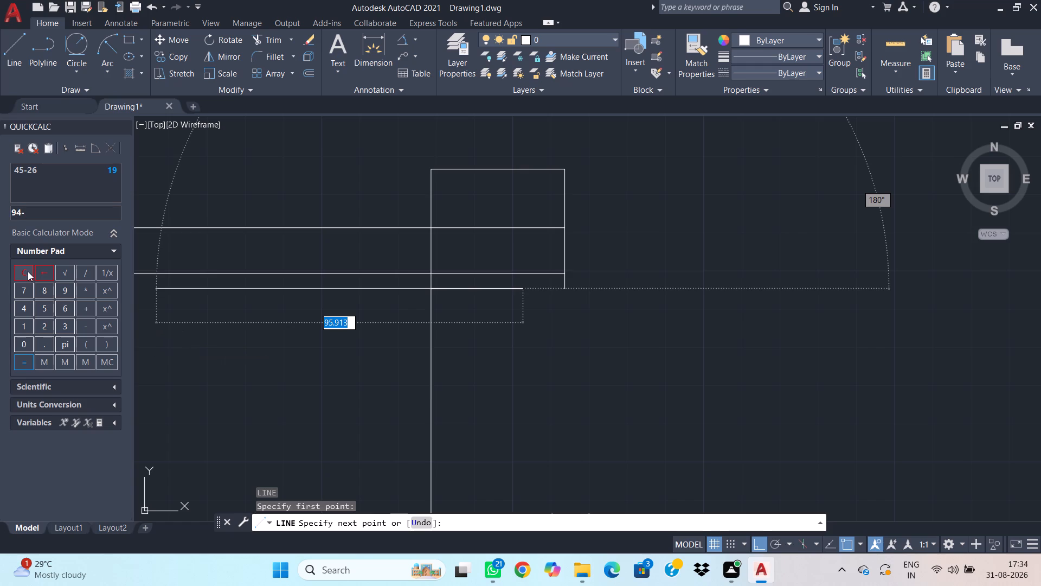
key(BackSpace)
text(/2)
key(Return)
drag(534, 375, 534, 367)
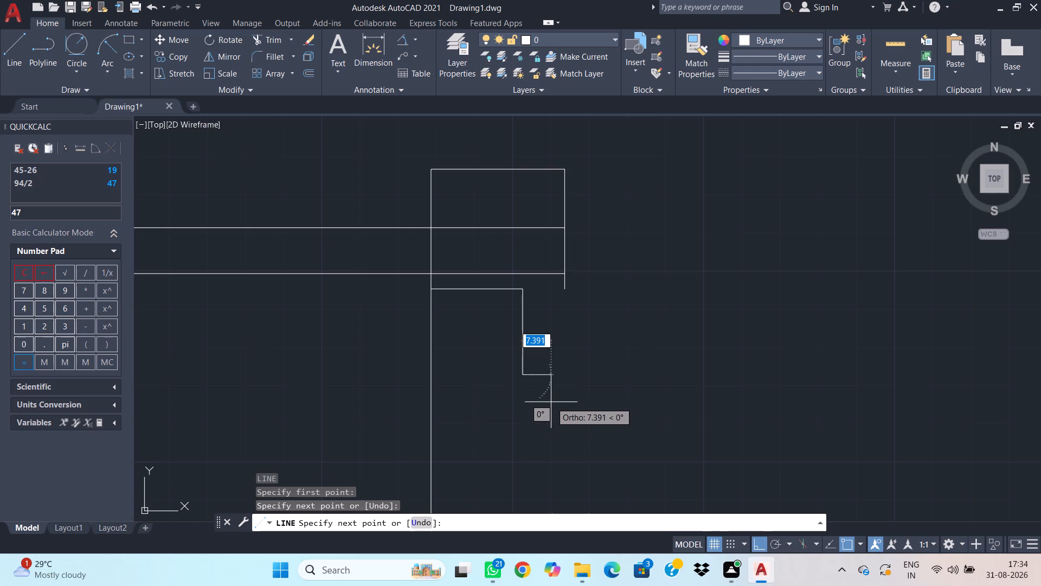
key(ctrl+z)
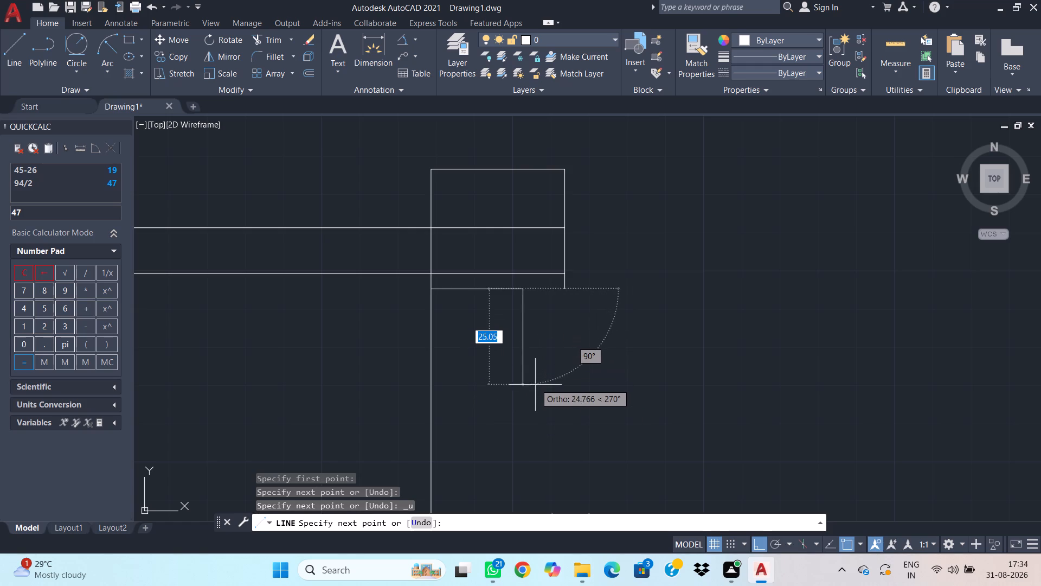
text(47)
key(Return)
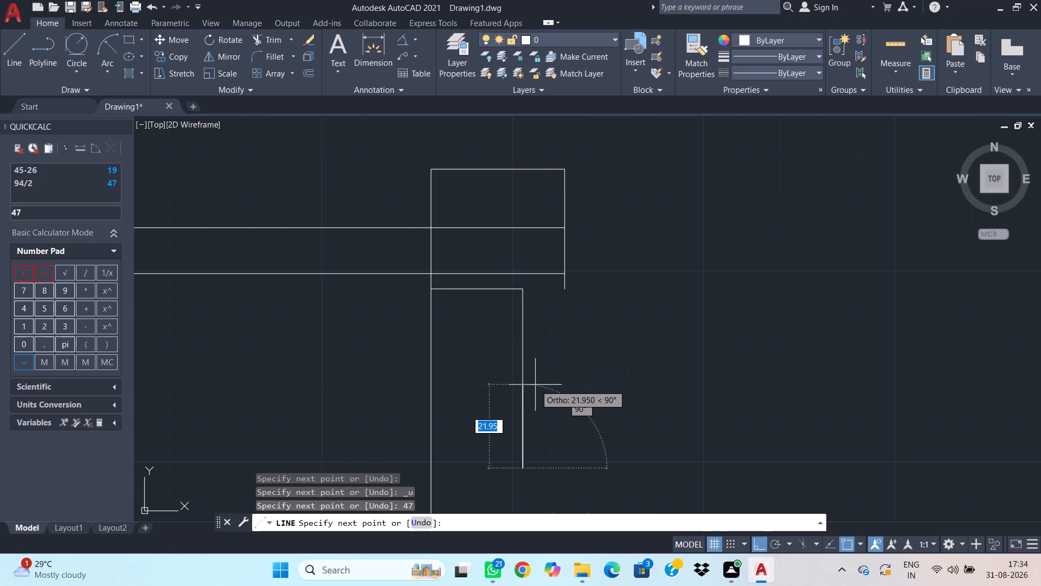
key(Escape)
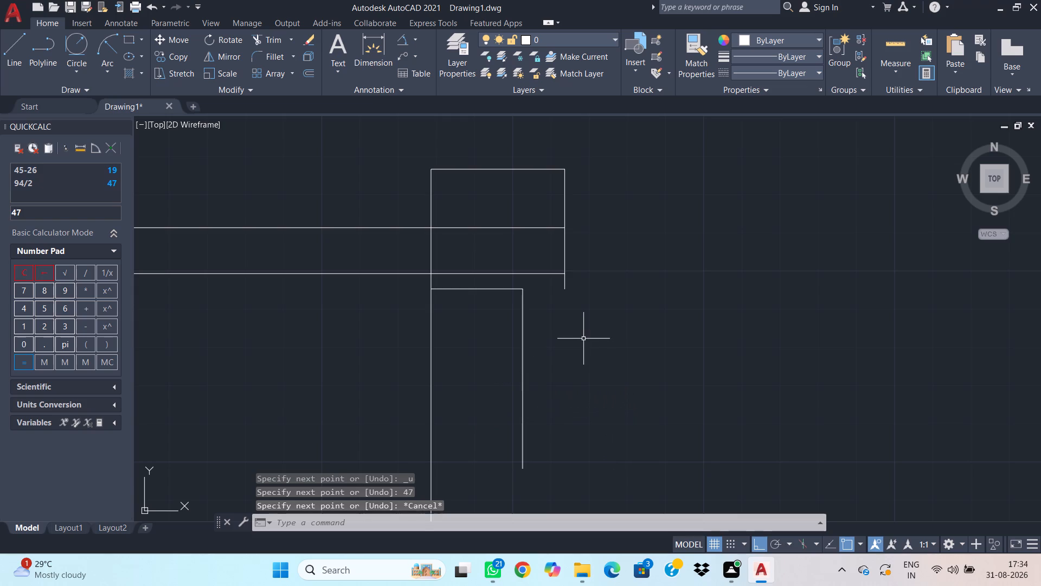
Draw a horizontal line 5 long from the lower end of the side view's 31 vertical line, heading towards the plan view.
text(l)
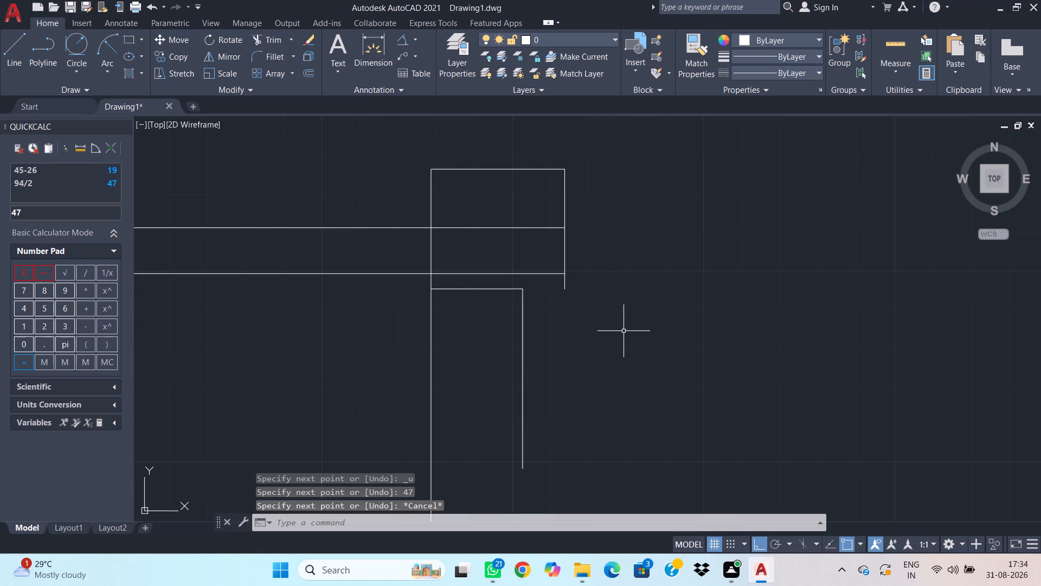
key(space)
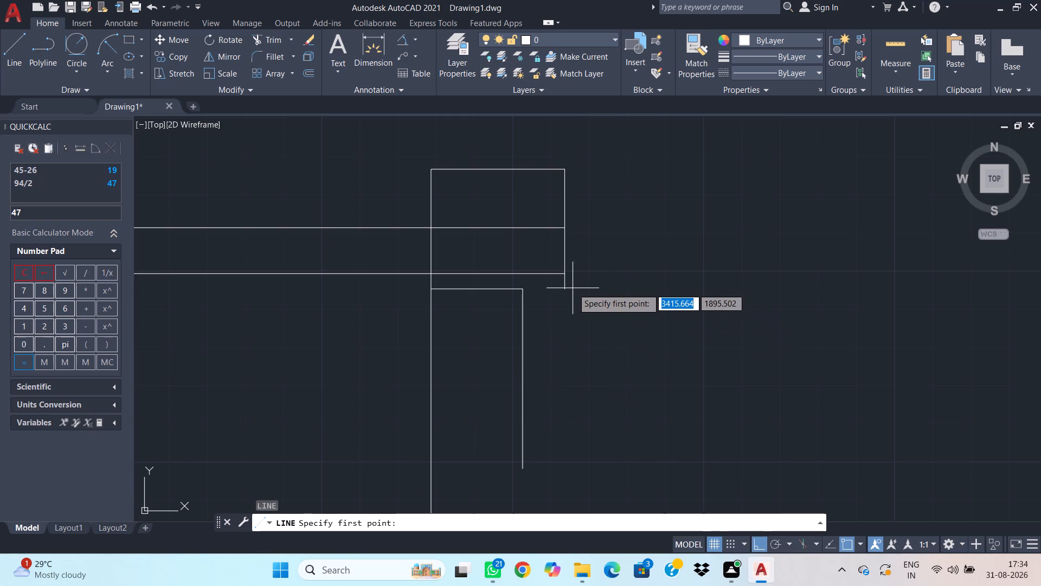
click(566, 290)
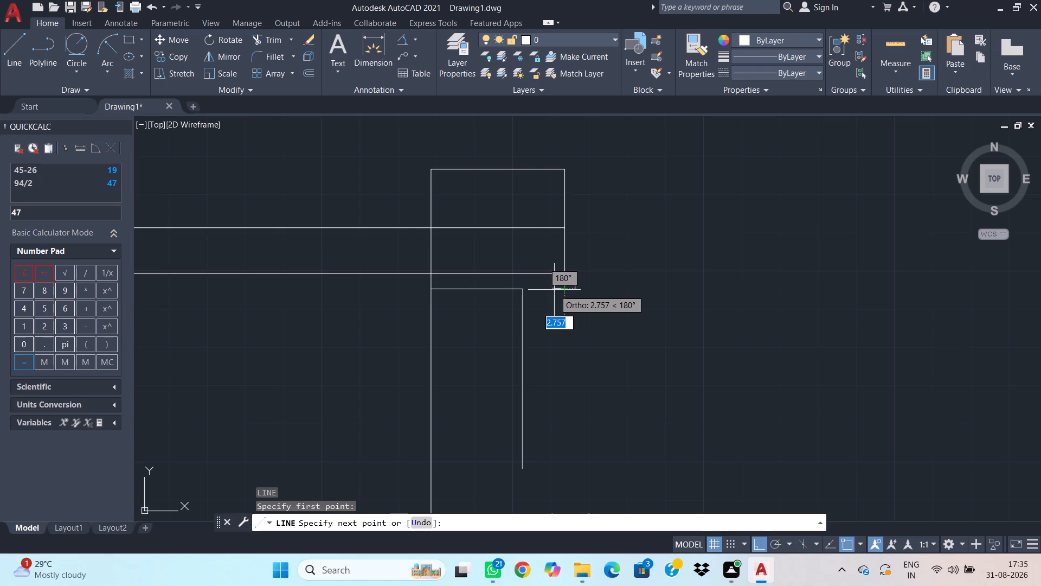
key(5)
key(Return)
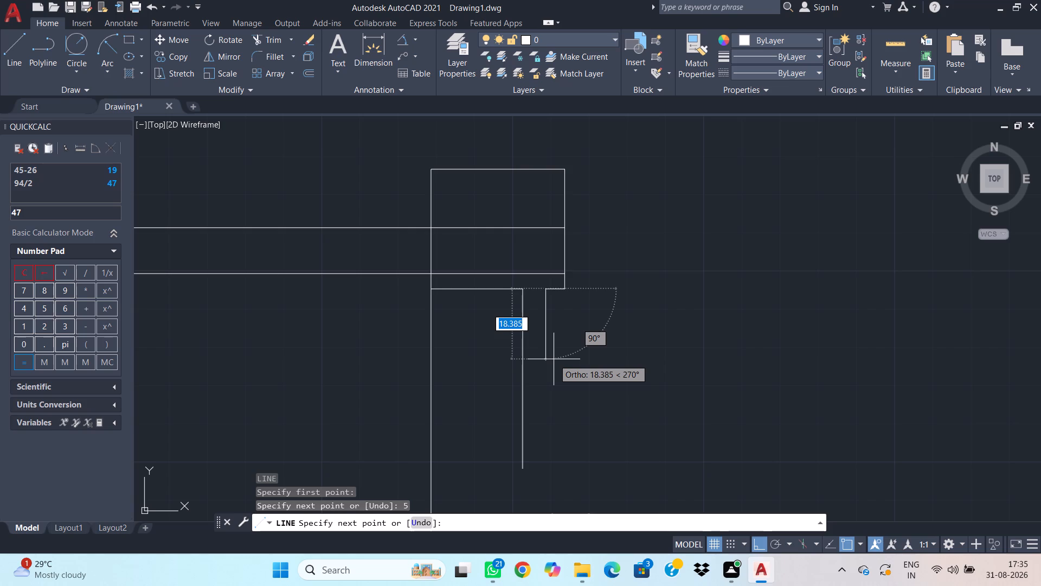
key(Escape)
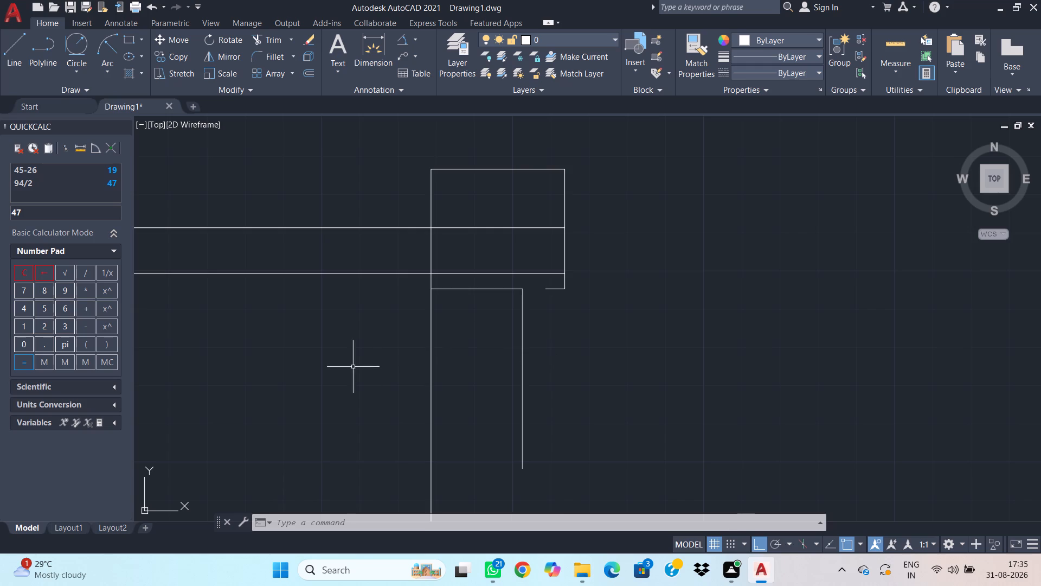
Trim away the two remaining construction lines in the gap between the plan view and the side view.
middle_drag(335, 362, 581, 310)
scroll(557, 292, down, 2)
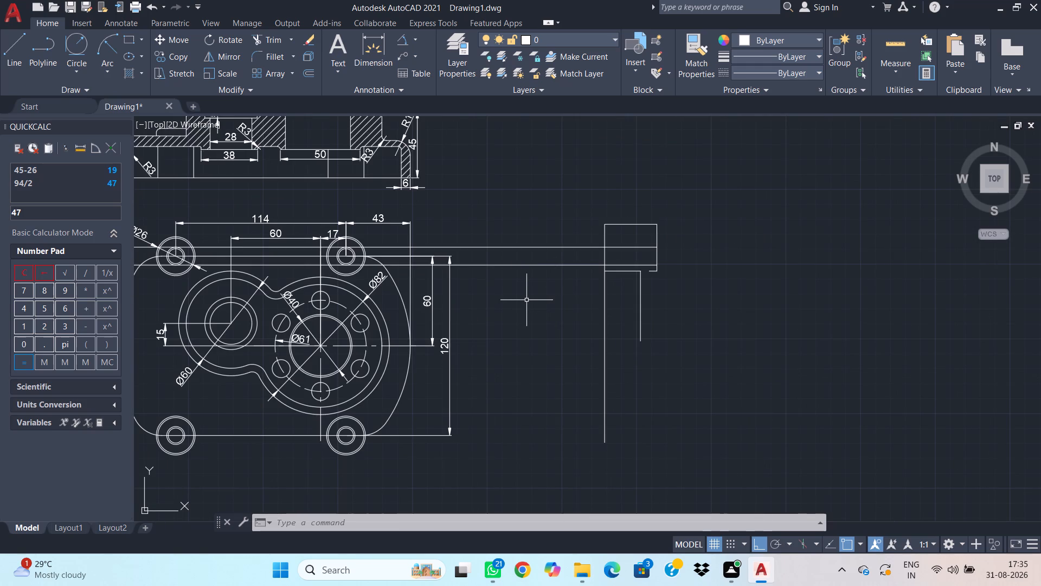
text(tr)
key(space)
drag(533, 298, 534, 219)
key(Escape)
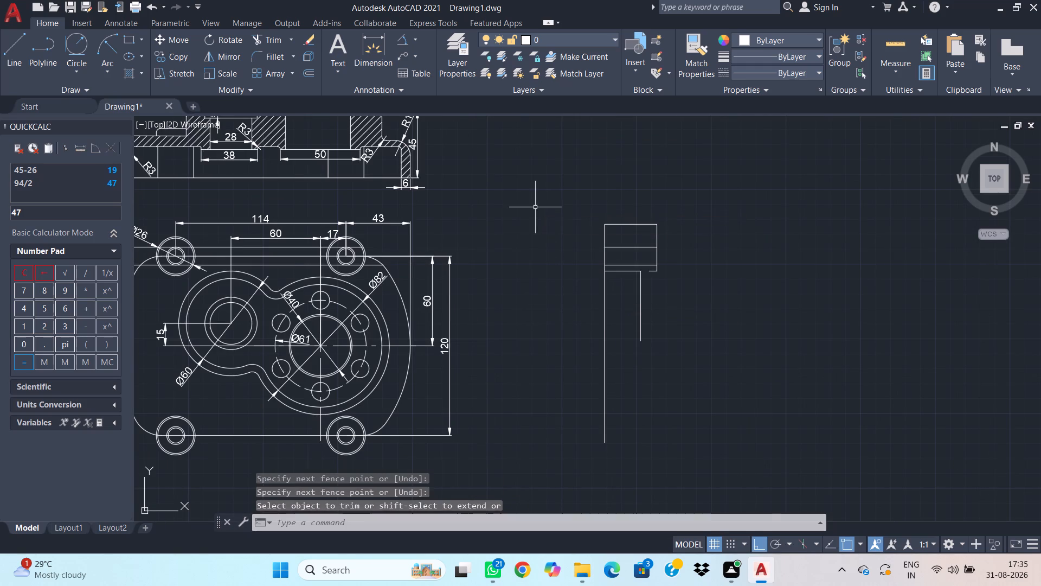
Erase the two leftover construction line pieces extending from the plan view on the side away from the side view.
scroll(520, 264, down, 1)
middle_drag(526, 271, 626, 311)
drag(224, 335, 225, 323)
click(229, 260)
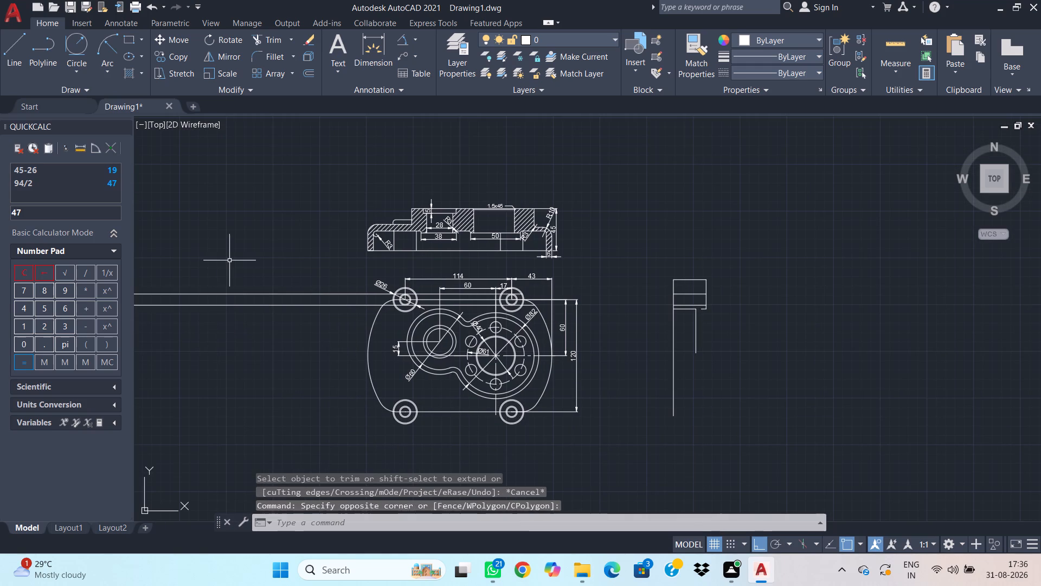
click(260, 344)
click(228, 247)
key(Delete)
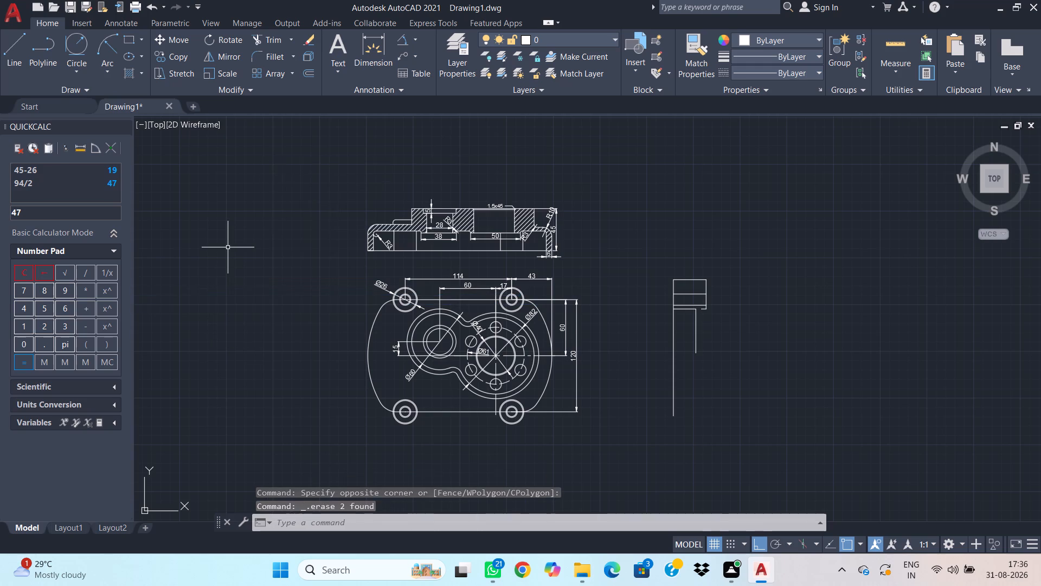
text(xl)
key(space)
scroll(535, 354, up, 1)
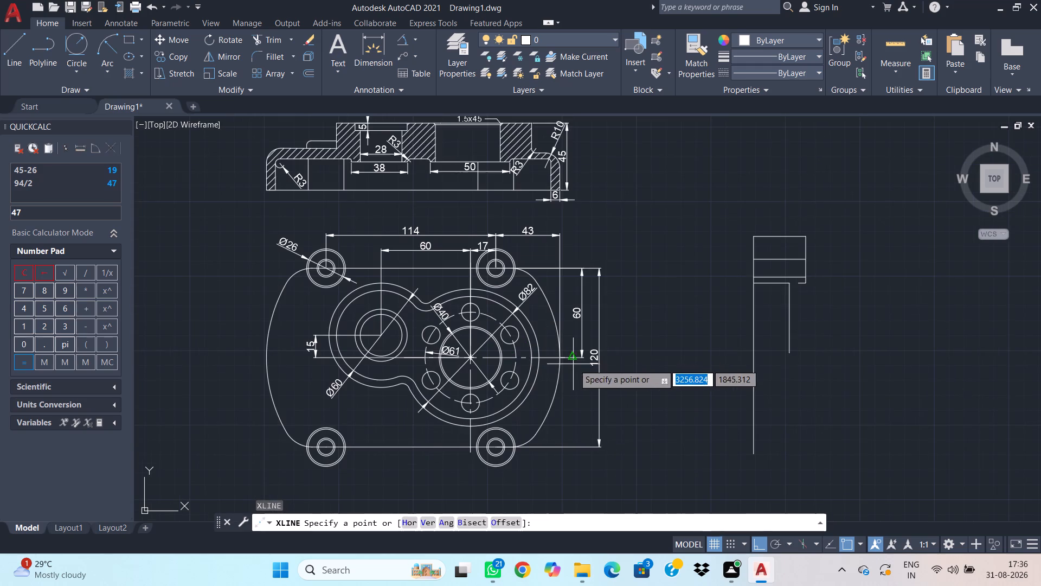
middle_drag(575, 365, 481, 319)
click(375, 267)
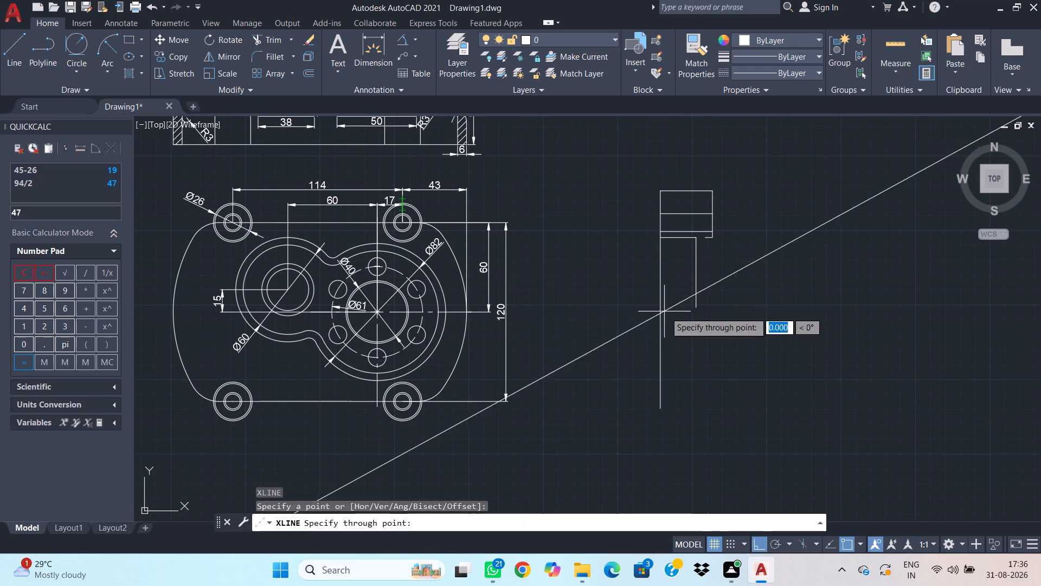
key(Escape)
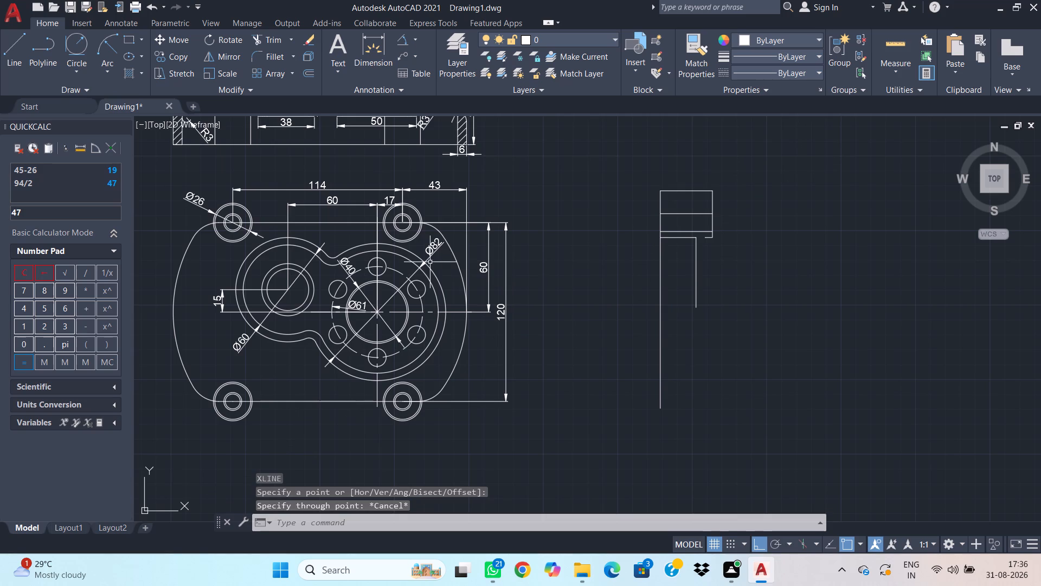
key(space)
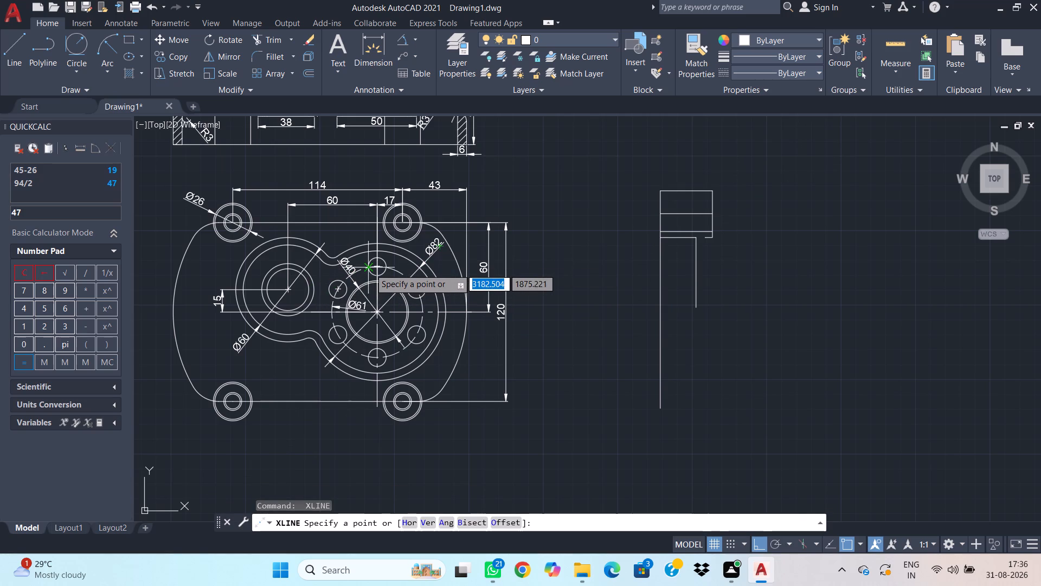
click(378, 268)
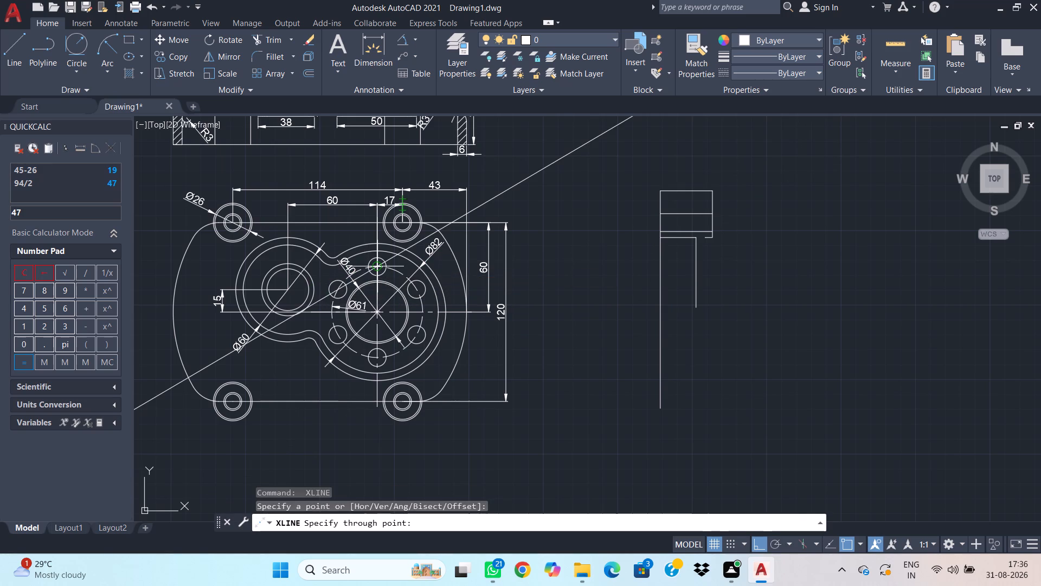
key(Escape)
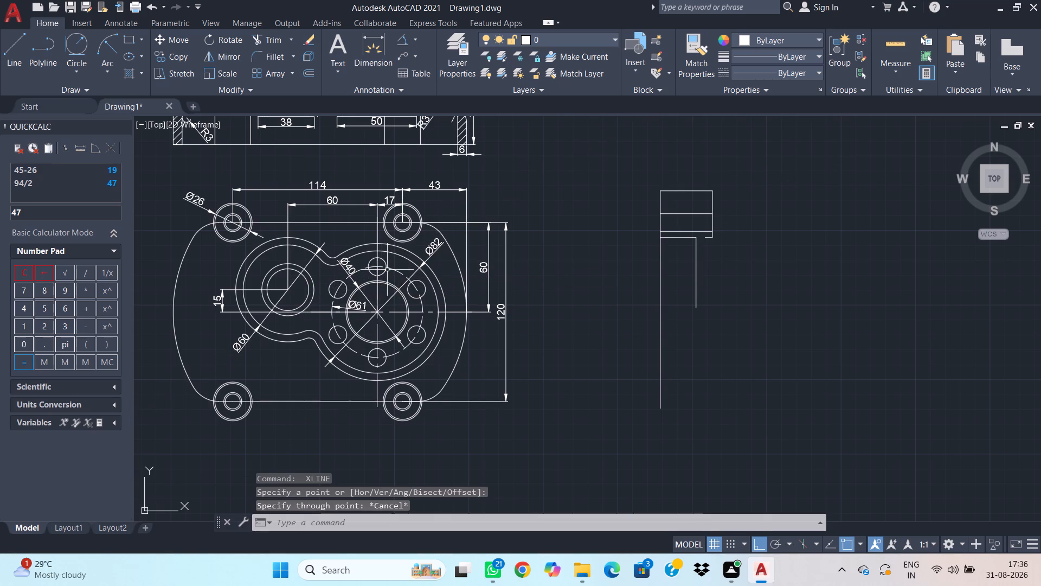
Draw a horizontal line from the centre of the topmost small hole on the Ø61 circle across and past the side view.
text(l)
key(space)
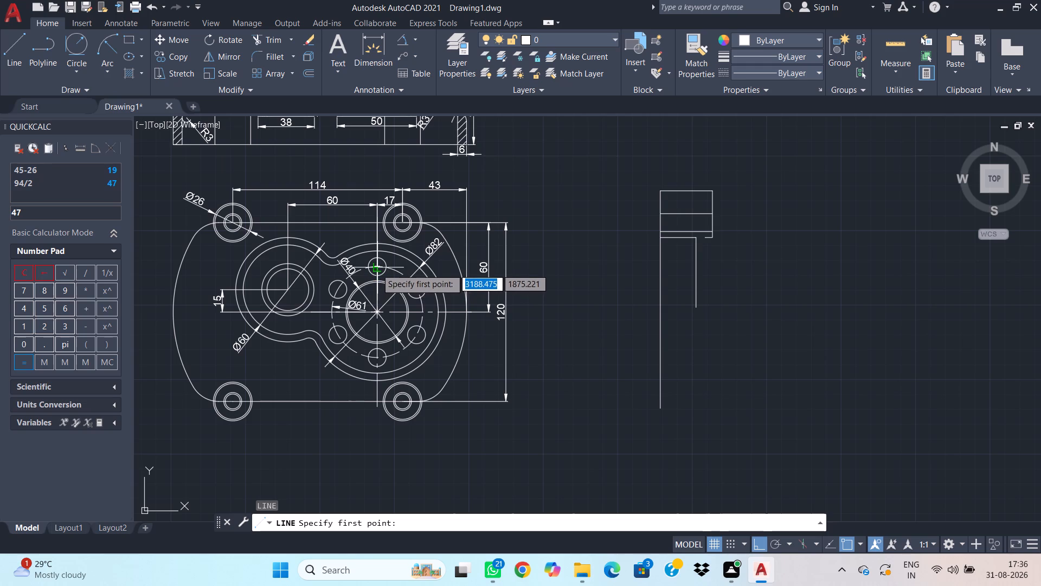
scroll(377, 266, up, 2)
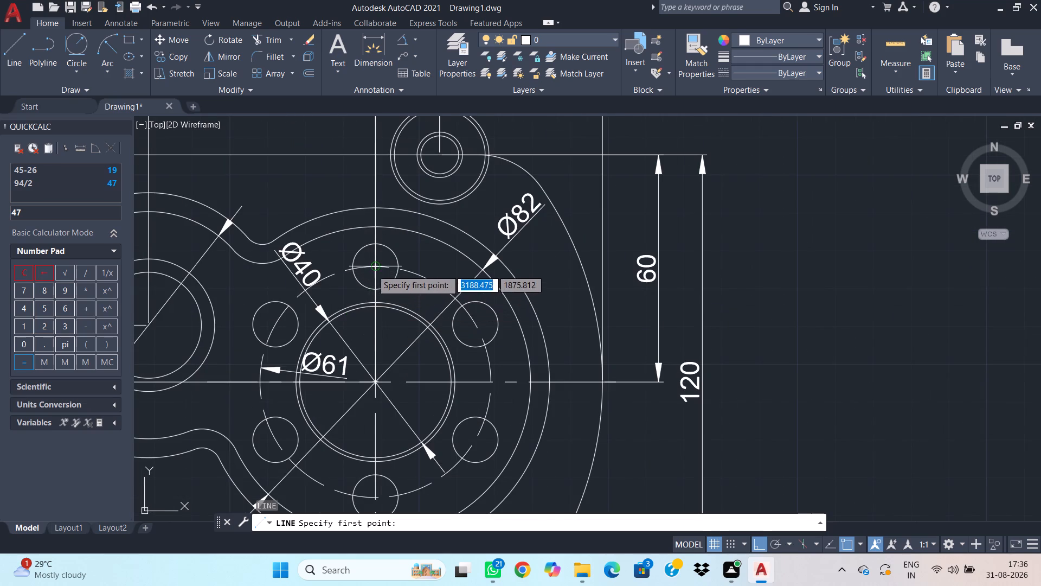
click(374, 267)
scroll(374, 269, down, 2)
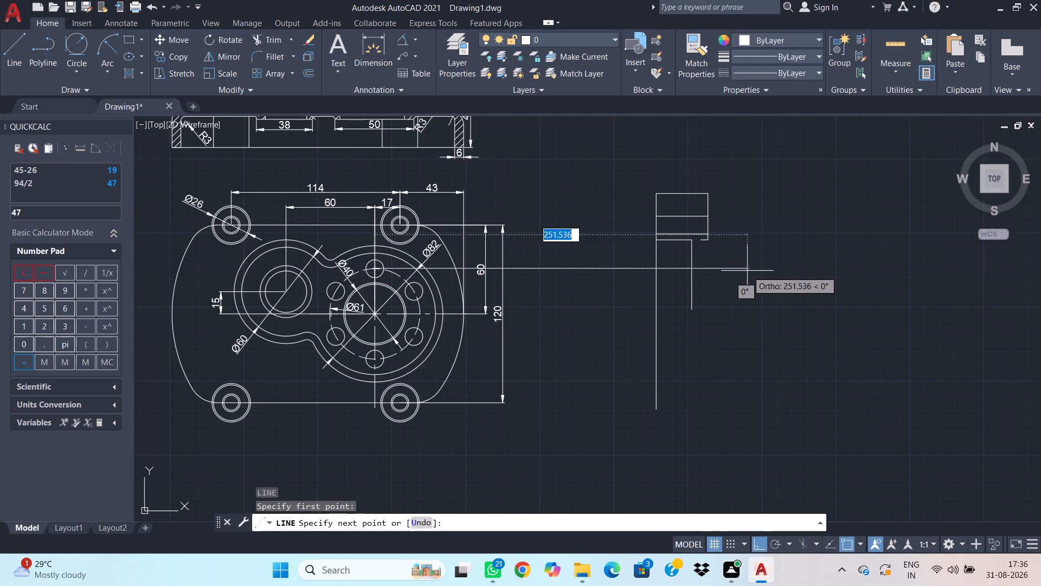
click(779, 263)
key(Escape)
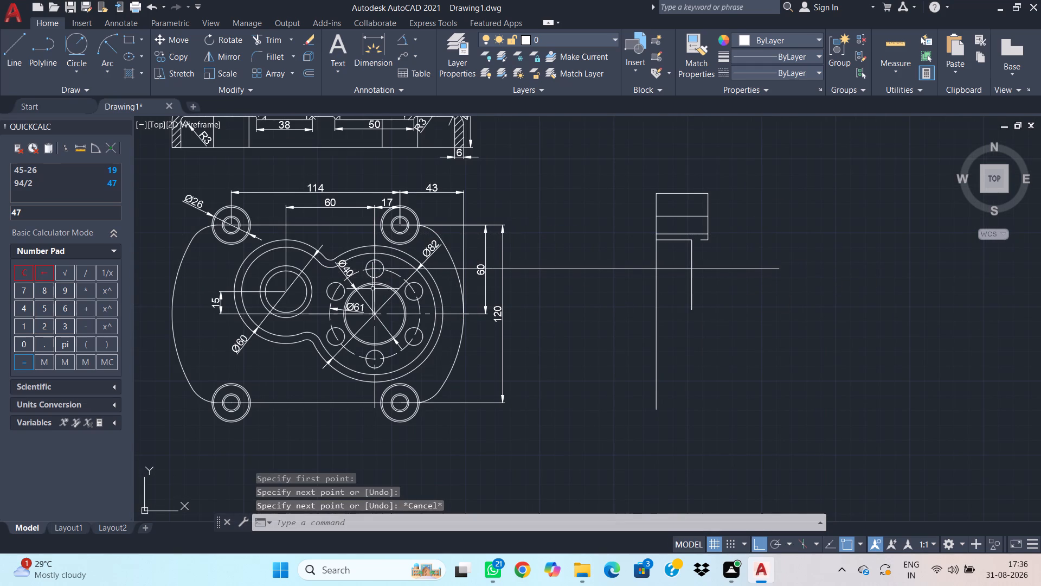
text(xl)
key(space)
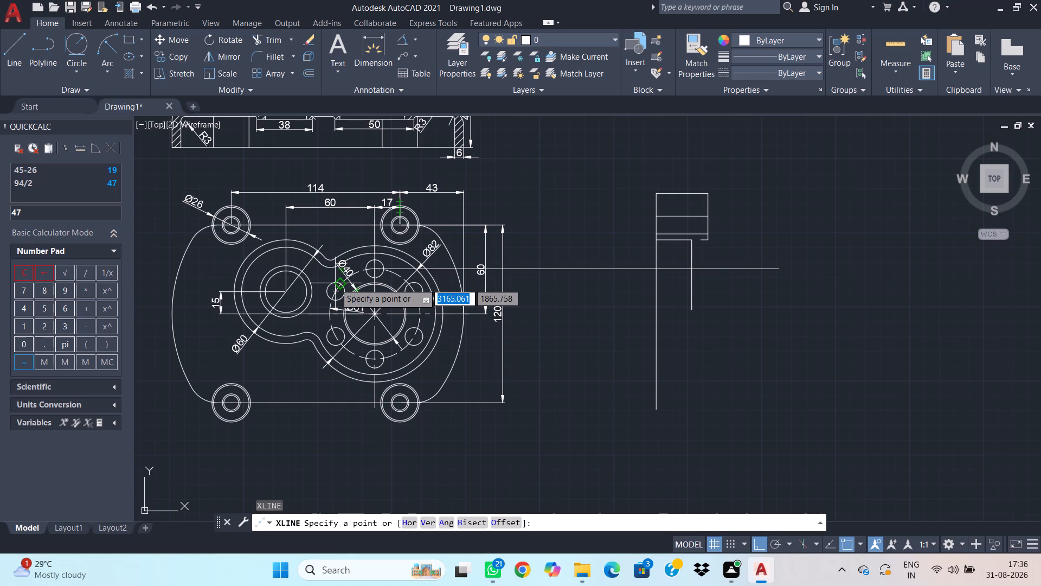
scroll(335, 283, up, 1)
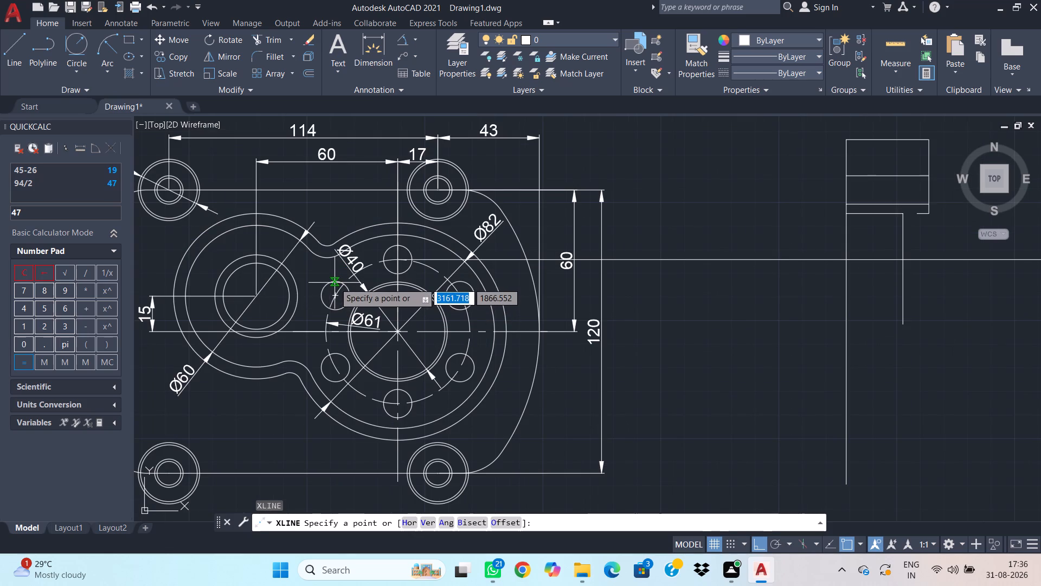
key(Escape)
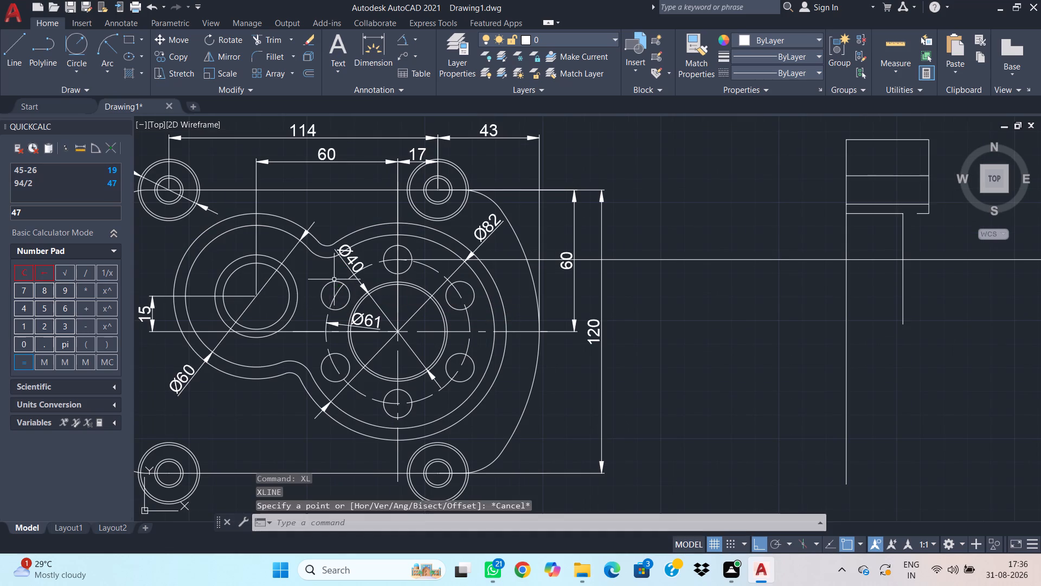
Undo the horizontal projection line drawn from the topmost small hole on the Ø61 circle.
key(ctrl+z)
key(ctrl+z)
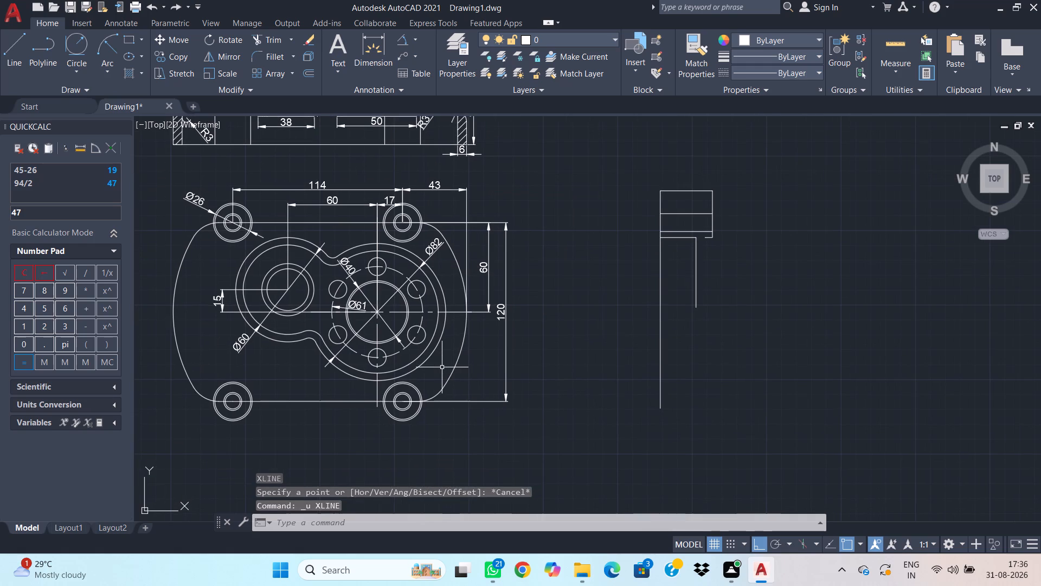
Undo back through erasing the two leftover construction line pieces and trimming the construction lines between the plan and side views.
key(ctrl+z)
key(ctrl+z)
key(ctrl+z)
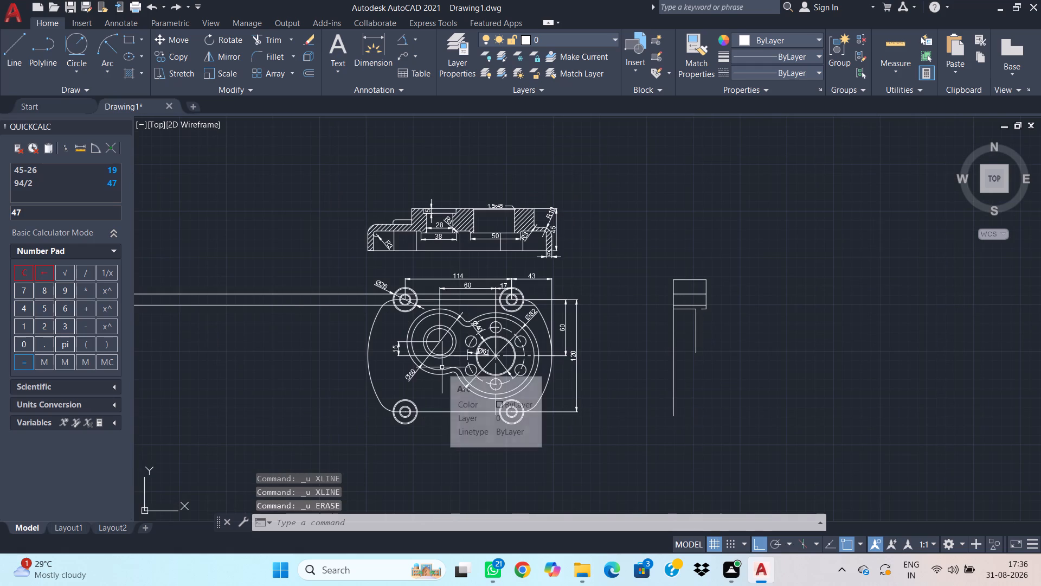
key(ctrl+z)
key(ctrl+z)
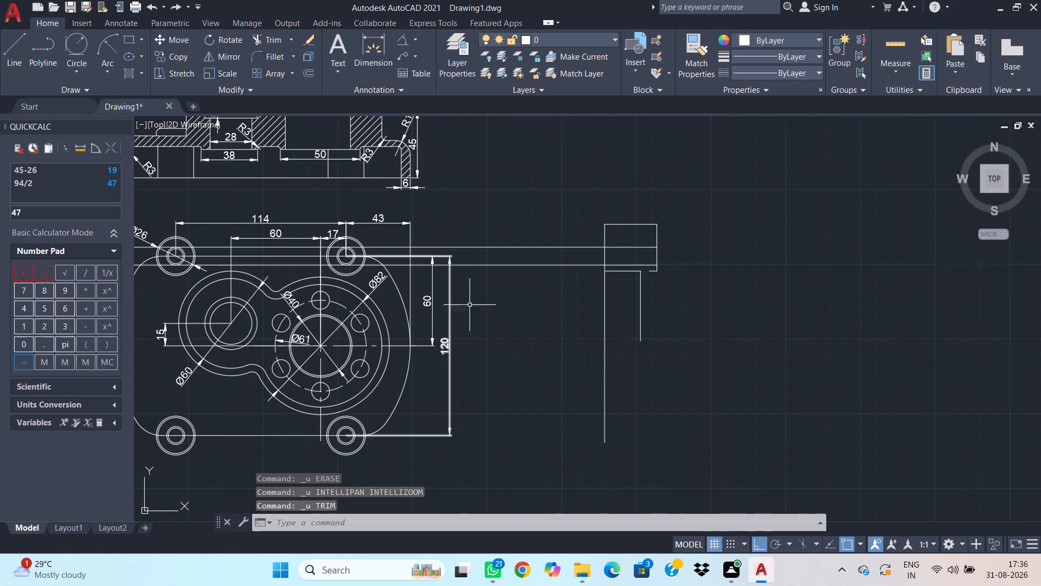
Trim away the two horizontal construction lines in the gap between the plan view and the side view.
scroll(489, 304, up, 1)
click(566, 285)
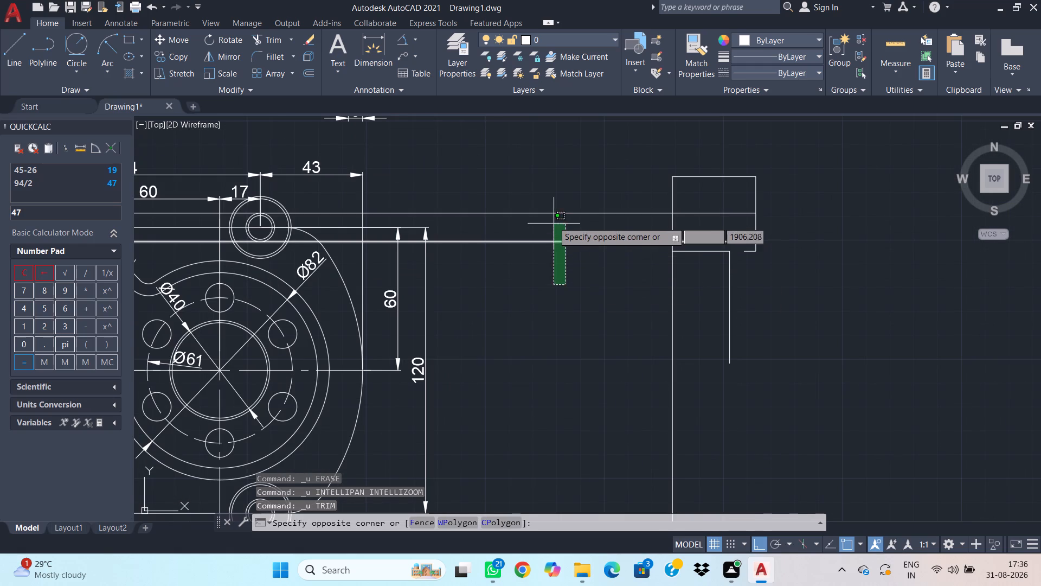
key(Escape)
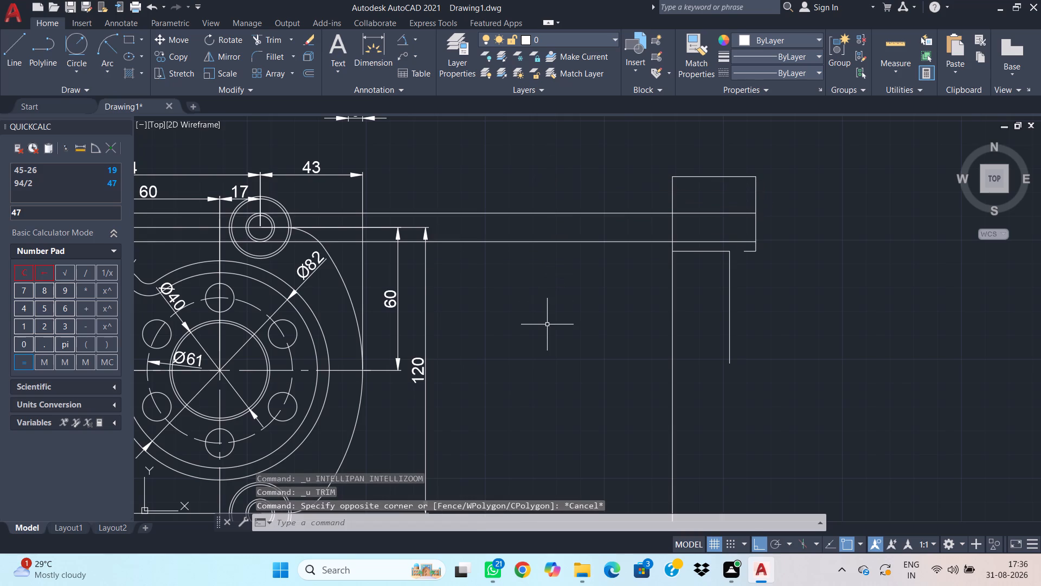
text(tr)
key(space)
drag(587, 294, 572, 150)
key(Escape)
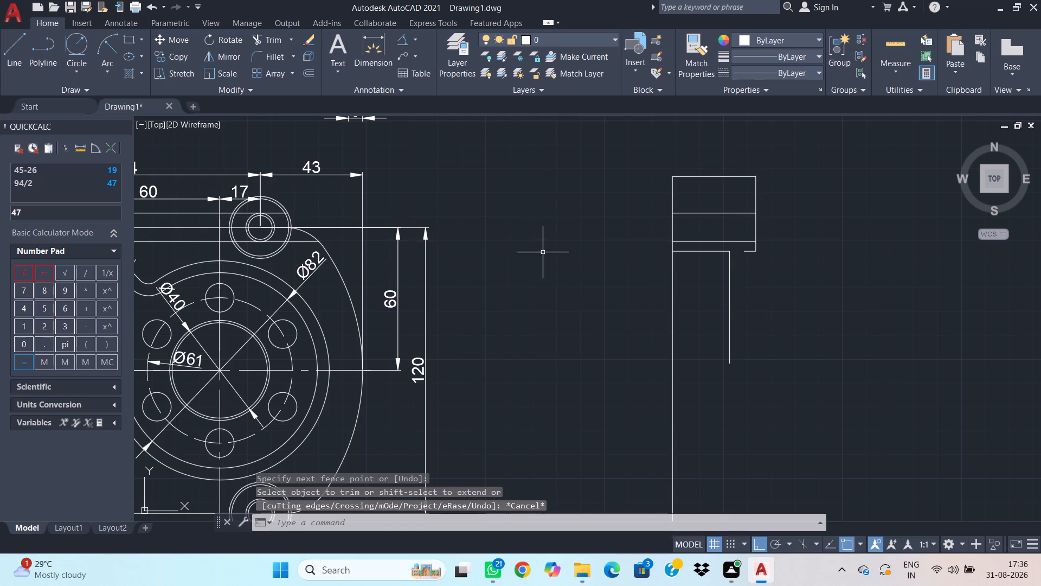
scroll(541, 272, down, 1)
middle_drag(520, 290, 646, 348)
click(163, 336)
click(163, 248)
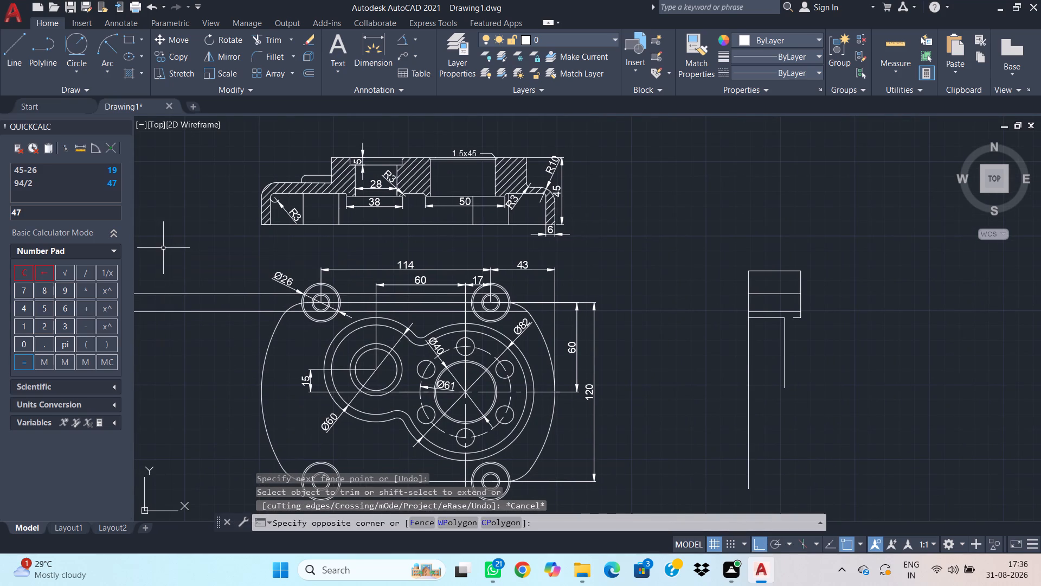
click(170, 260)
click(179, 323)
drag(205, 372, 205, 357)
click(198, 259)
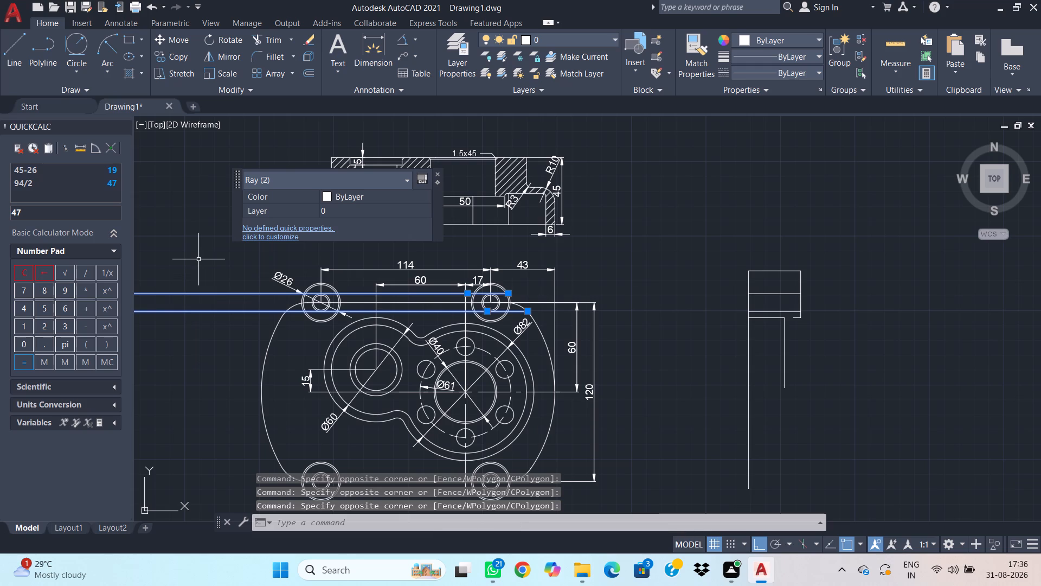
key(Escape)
Move the upper leftover construction line down to the centre of the topmost small hole on the Ø61 circle.
click(195, 301)
click(188, 272)
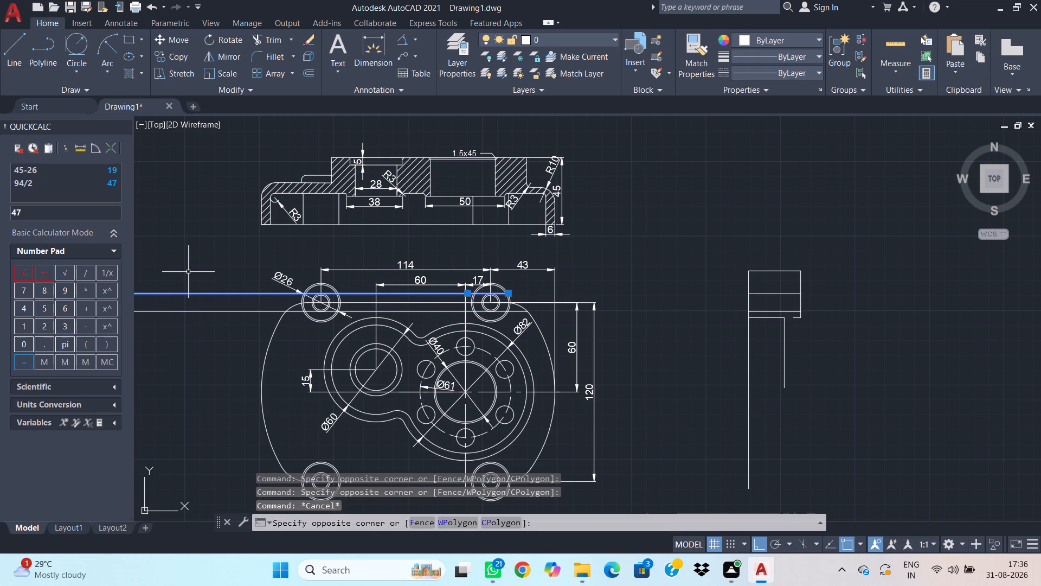
text(m)
key(space)
scroll(568, 341, up, 1)
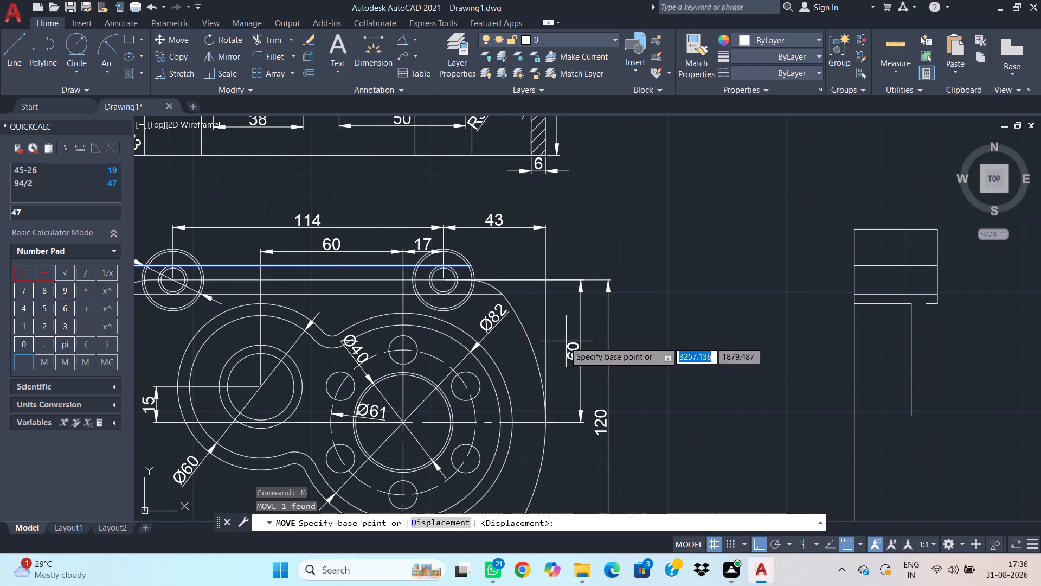
scroll(277, 273, down, 2)
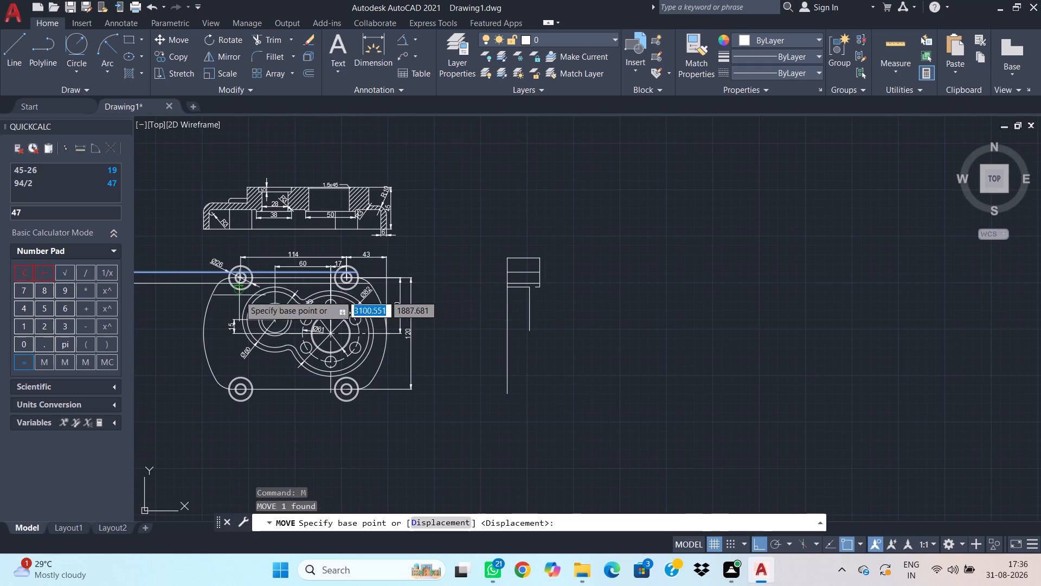
click(170, 273)
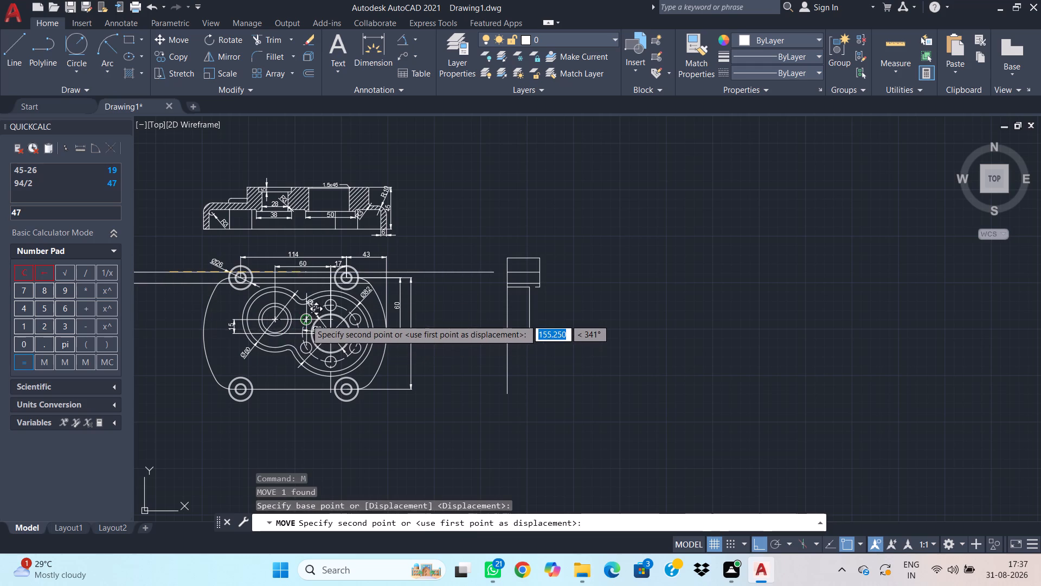
scroll(306, 319, up, 2)
scroll(362, 290, up, 1)
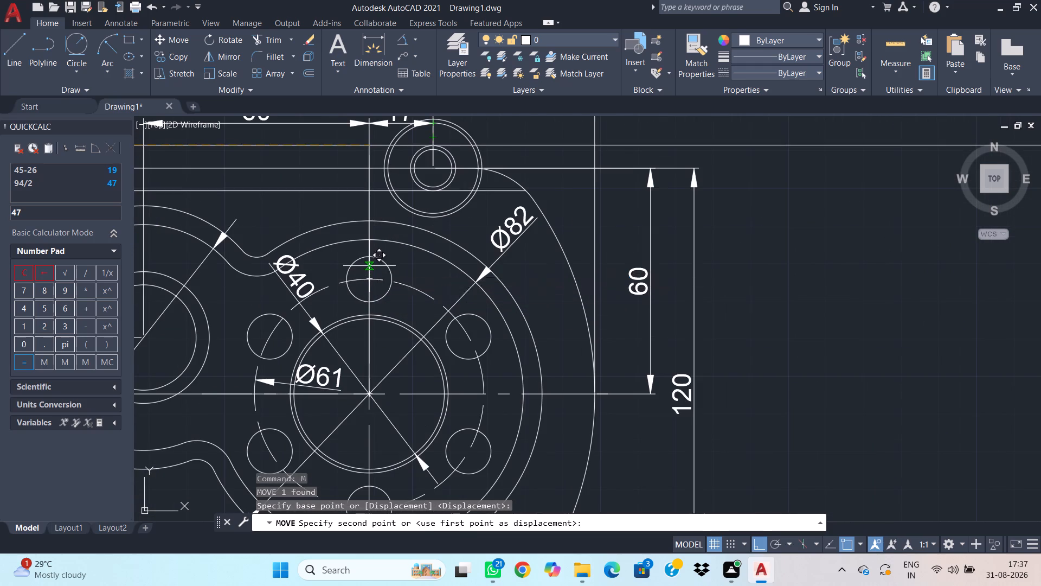
click(369, 277)
scroll(427, 307, down, 1)
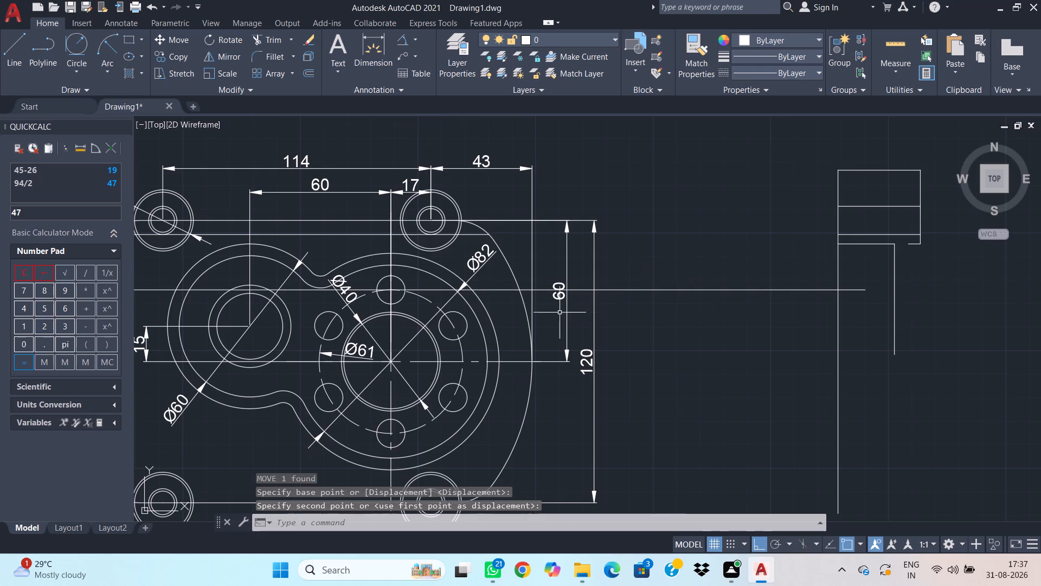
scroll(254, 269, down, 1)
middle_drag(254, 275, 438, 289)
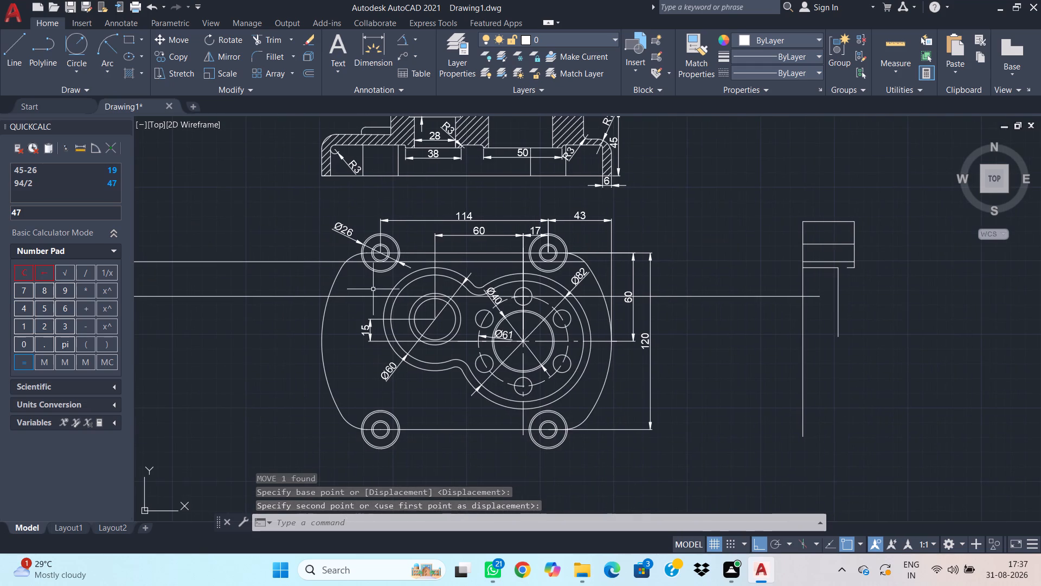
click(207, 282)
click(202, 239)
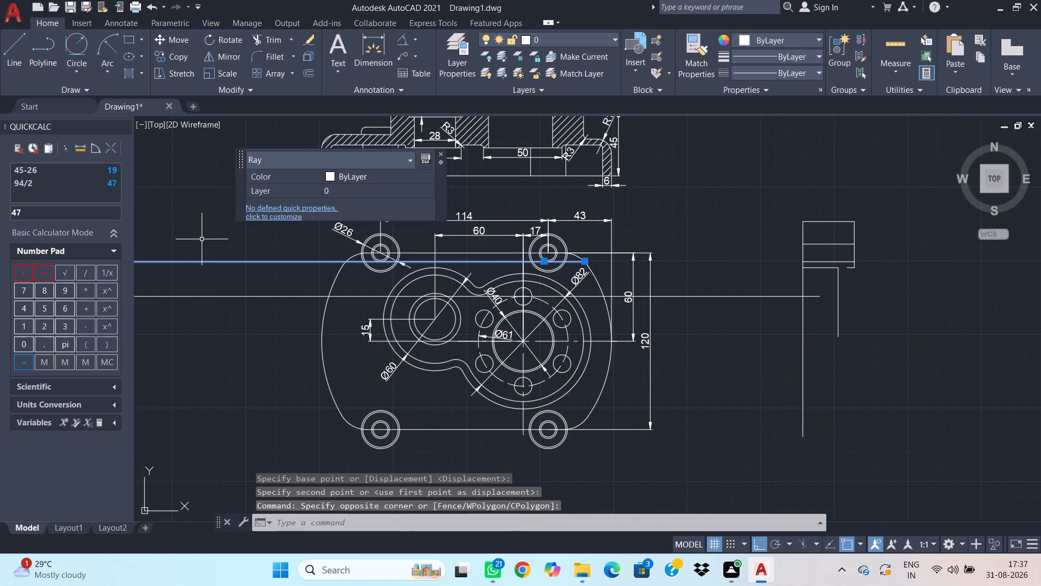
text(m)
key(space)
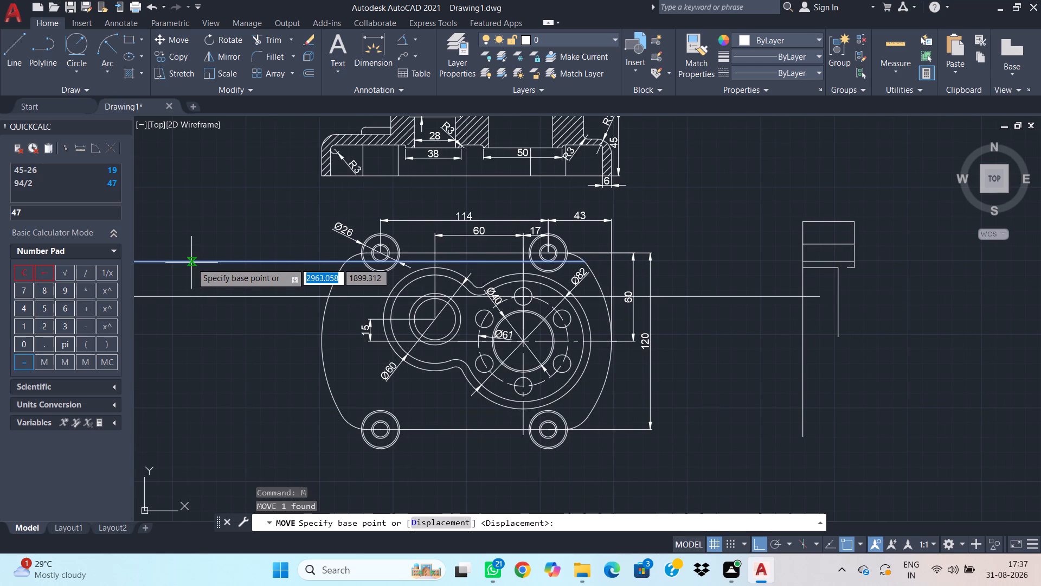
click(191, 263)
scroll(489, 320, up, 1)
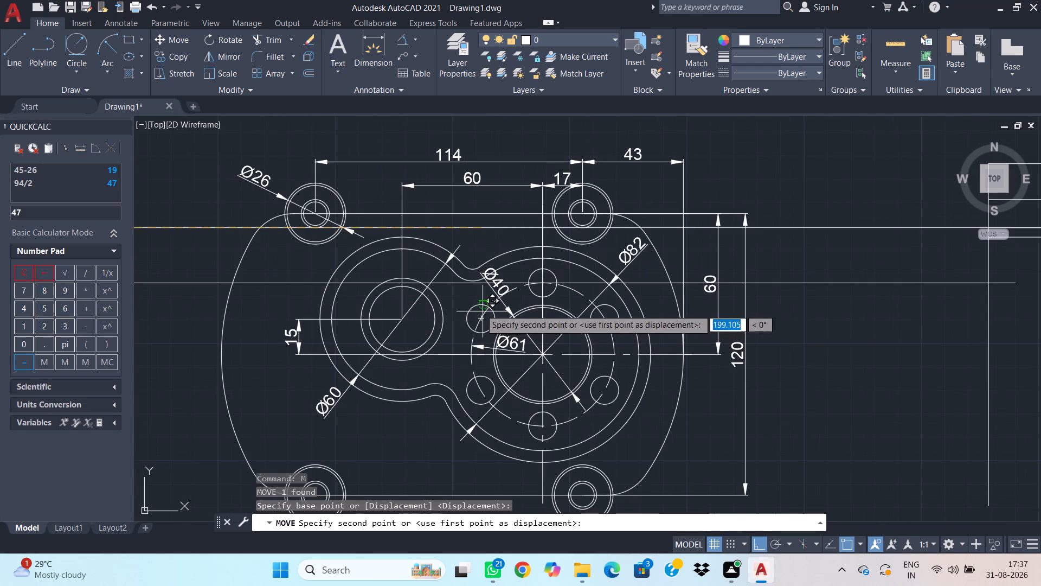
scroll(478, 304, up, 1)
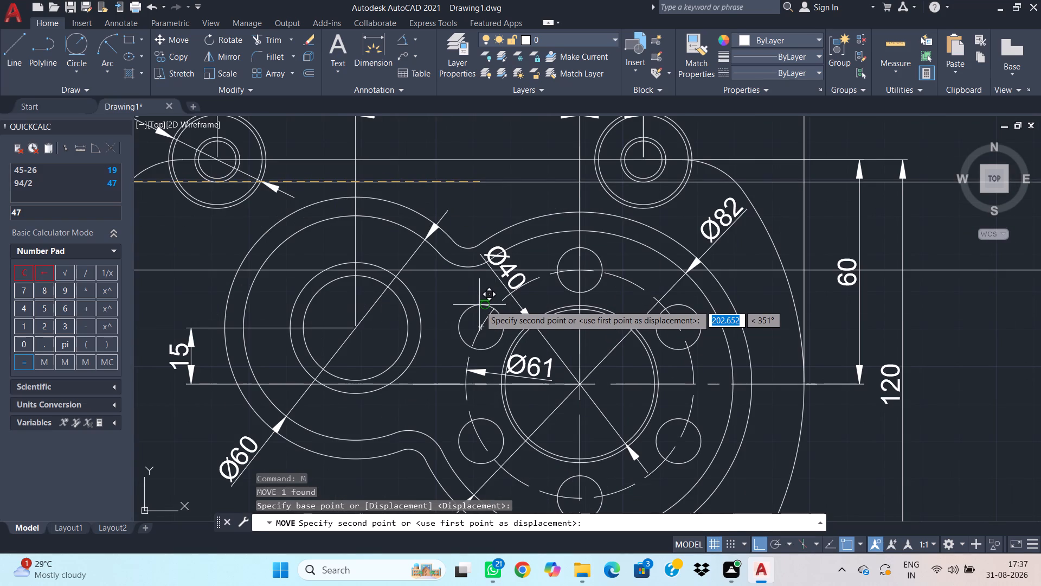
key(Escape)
Draw a short vertical line through the centre of the upper-left small hole on the Ø61 circle, extending past its edge.
text(l)
key(space)
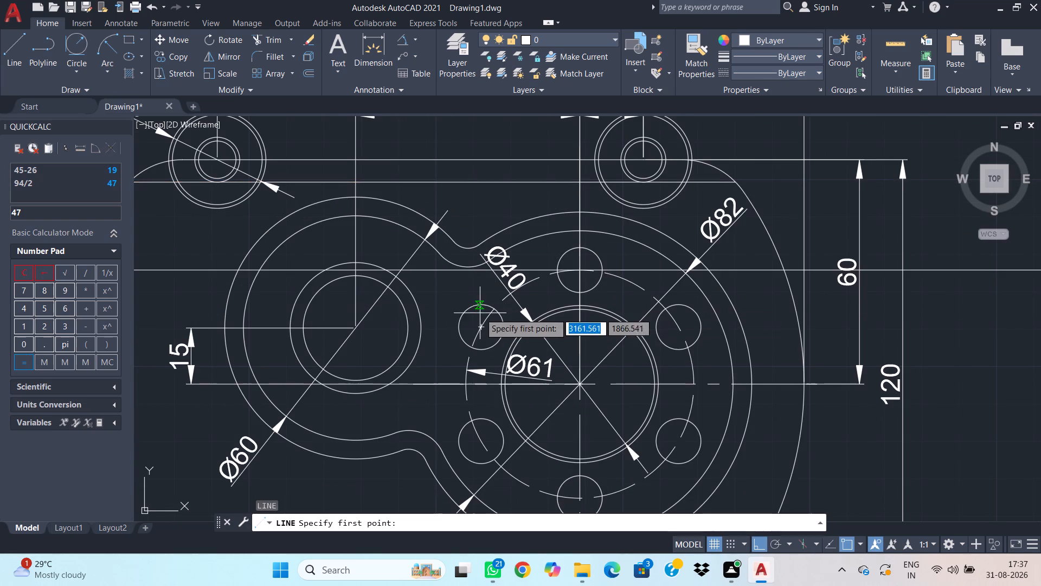
click(480, 325)
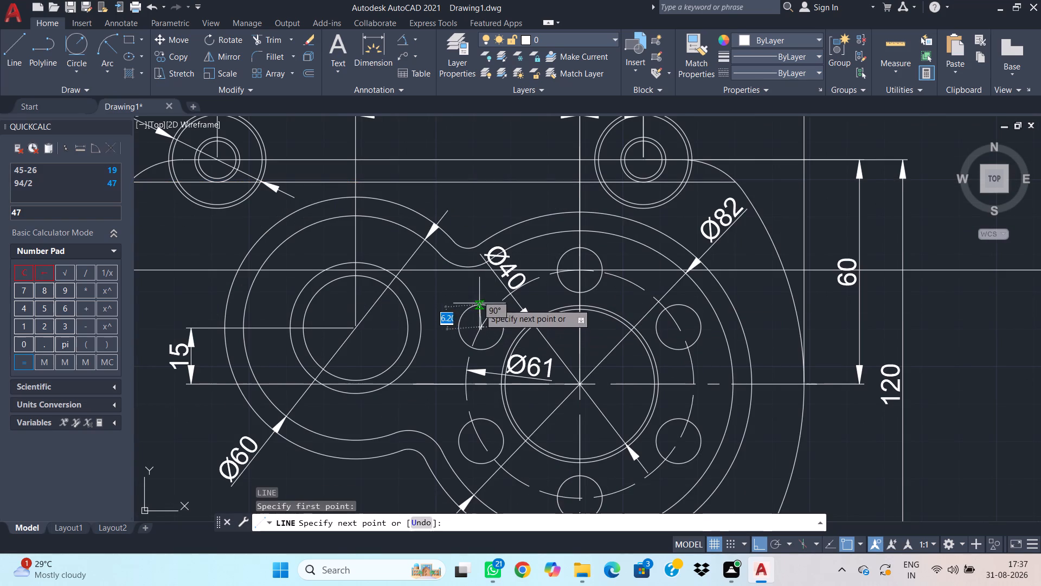
click(478, 289)
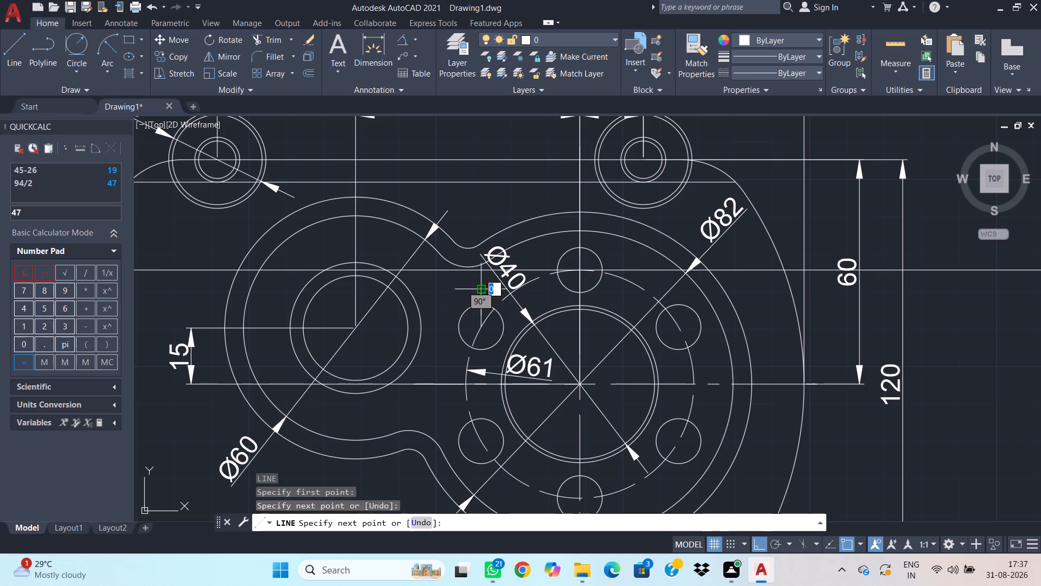
click(483, 361)
key(Escape)
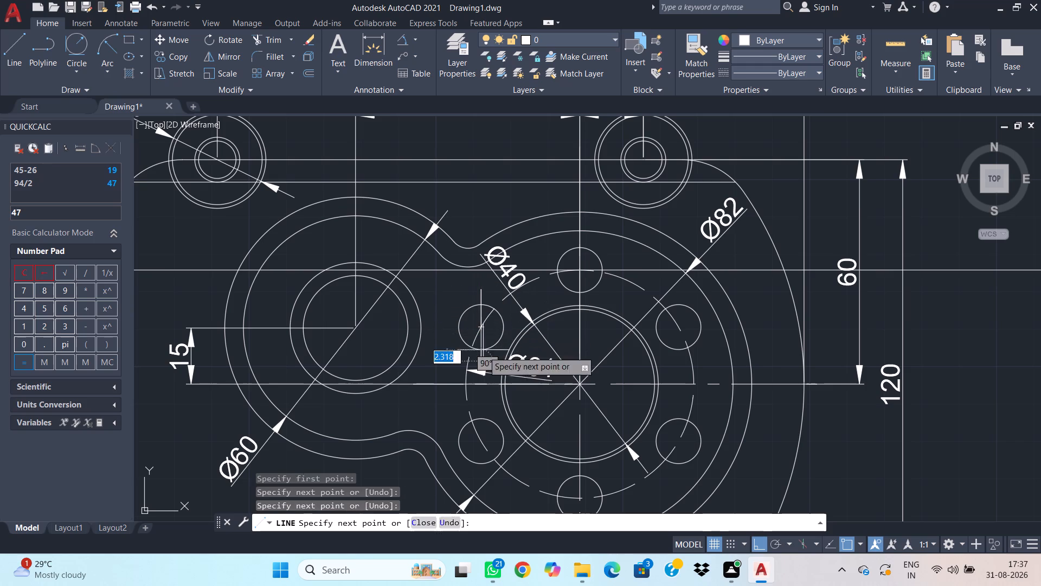
Move the other leftover construction line down to the top edge of the upper-left small hole, at its vertical line.
scroll(426, 288, down, 1)
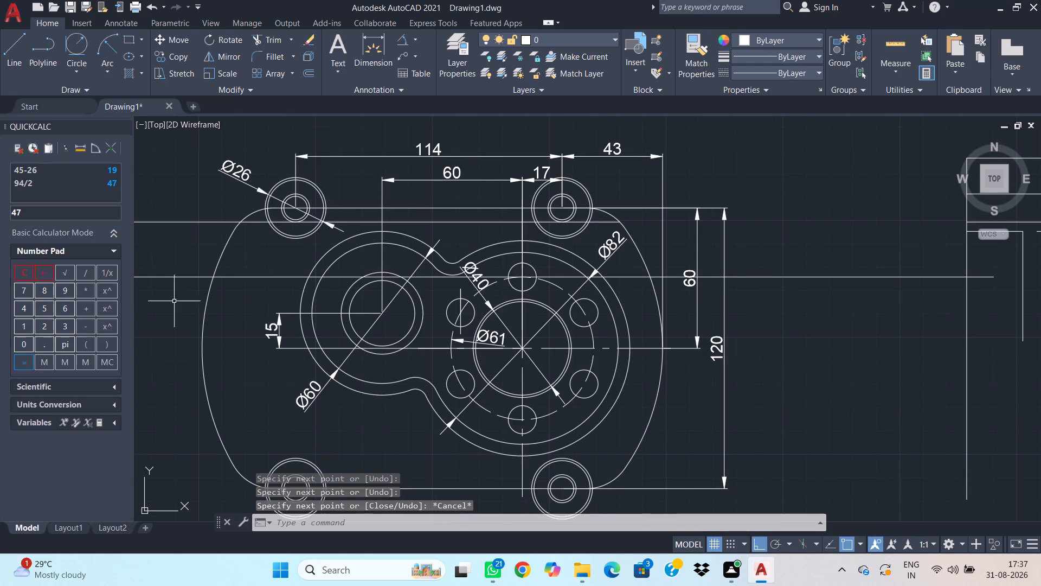
click(172, 240)
click(172, 195)
click(170, 231)
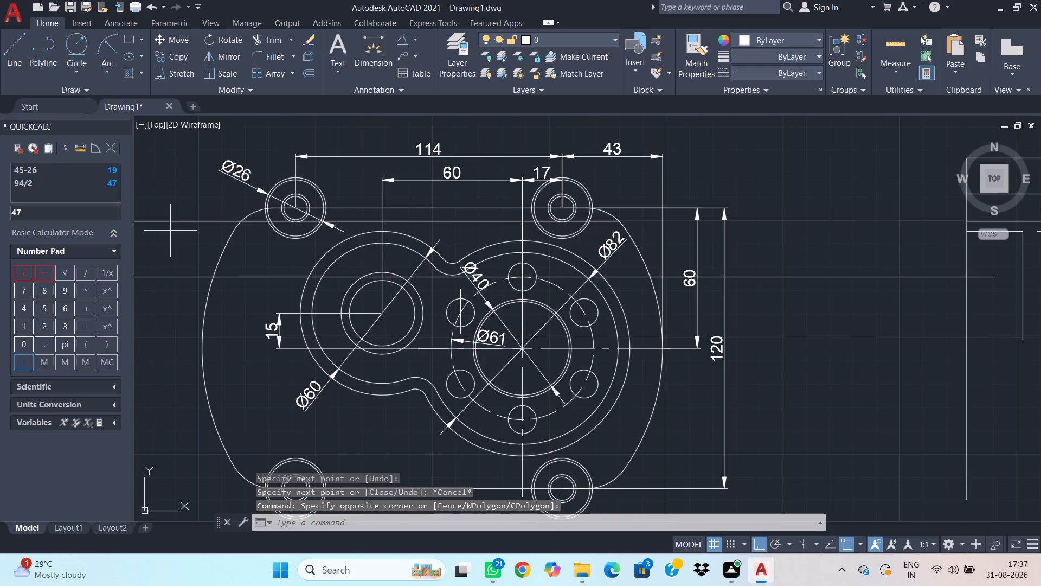
click(164, 207)
text(m)
key(space)
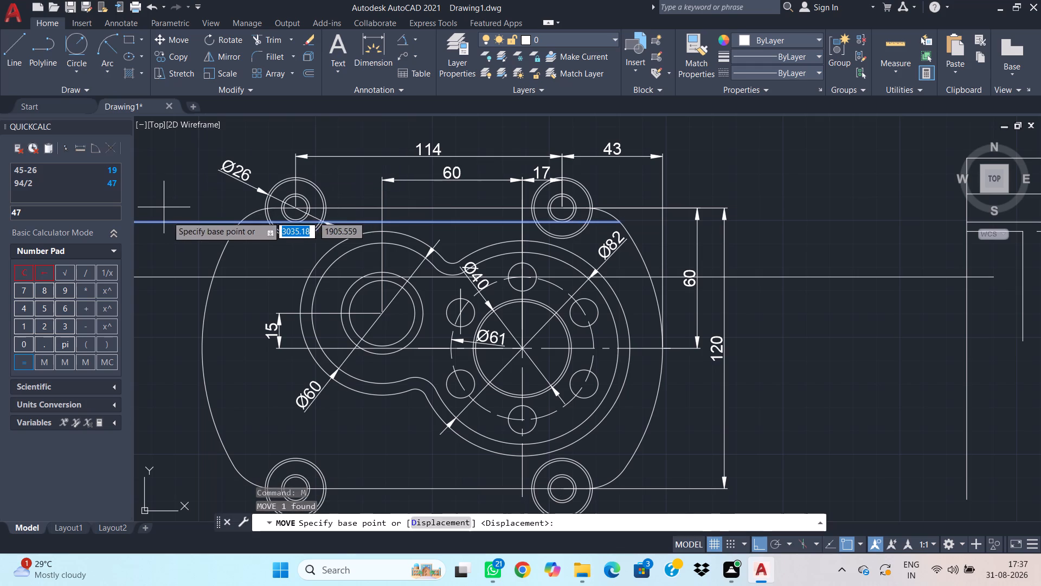
click(168, 221)
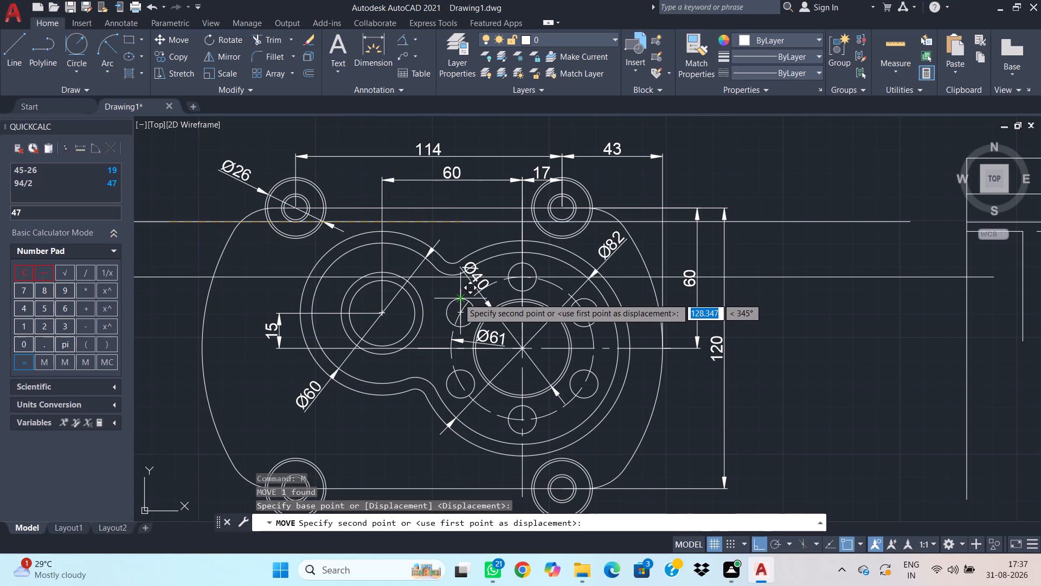
click(458, 298)
Draw a horizontal construction line through the bottom edge of the upper-left small hole on the Ø61 circle.
scroll(631, 313, down, 1)
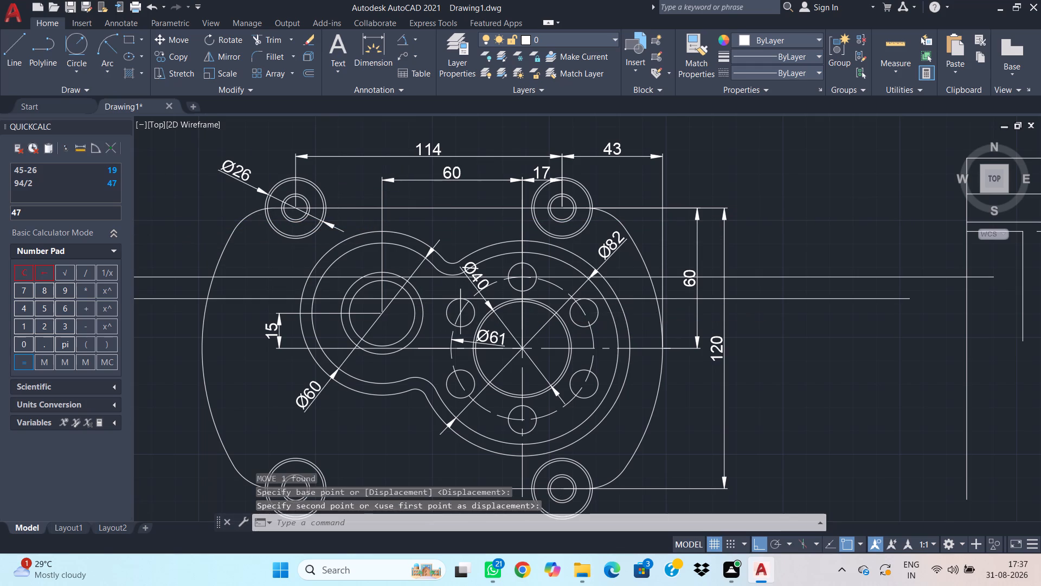
key(x)
text(l)
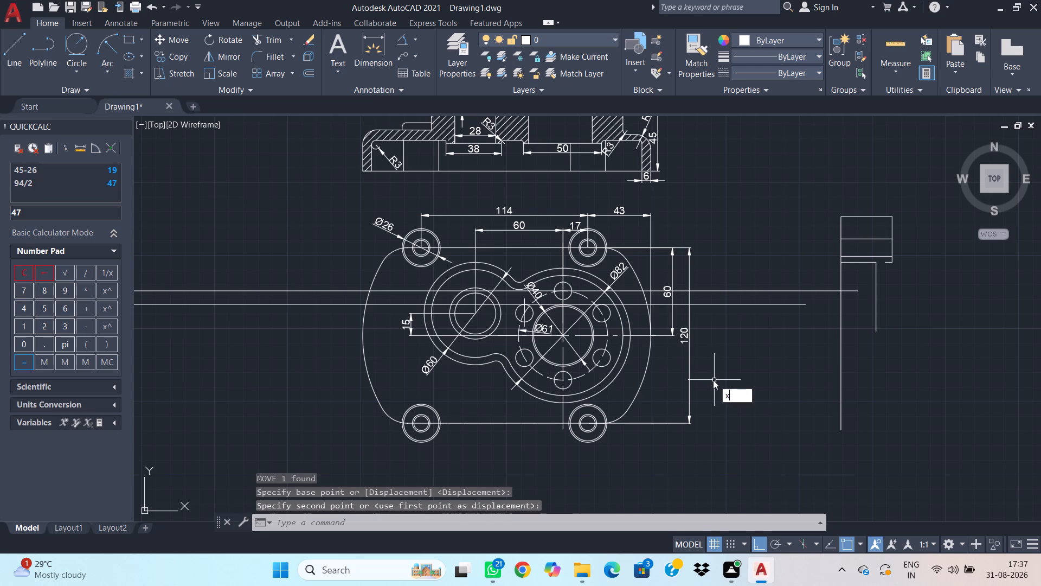
key(space)
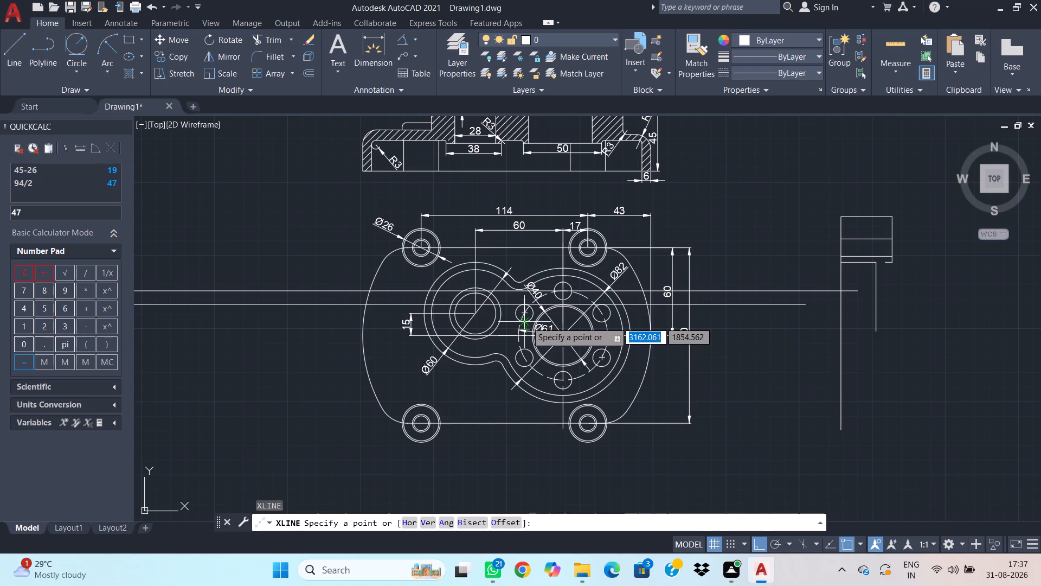
click(526, 322)
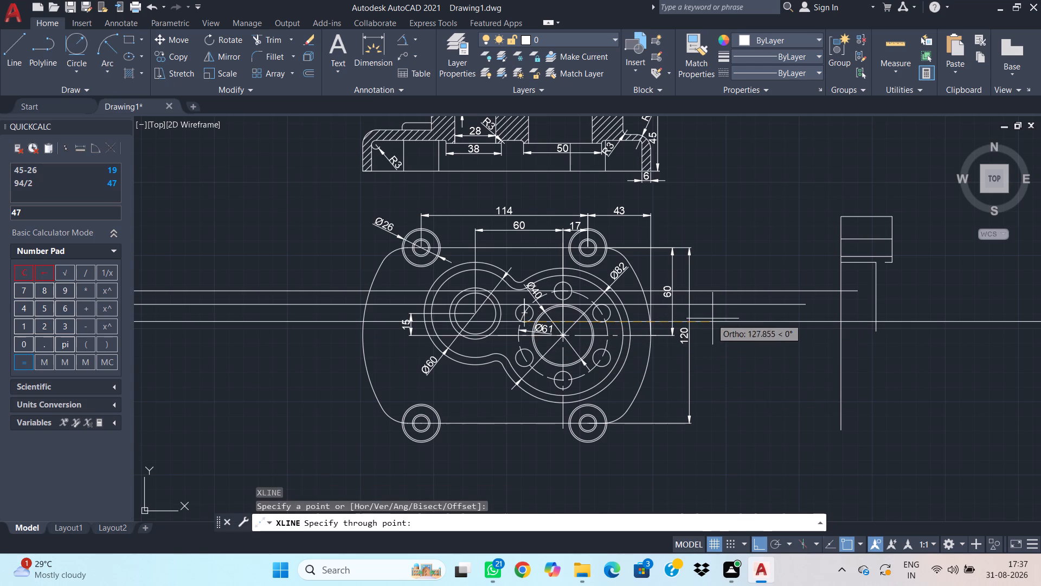
click(716, 317)
key(Escape)
Stretch the endpoints of the two moved construction lines horizontally so both extend past the side view.
middle_drag(729, 377, 588, 380)
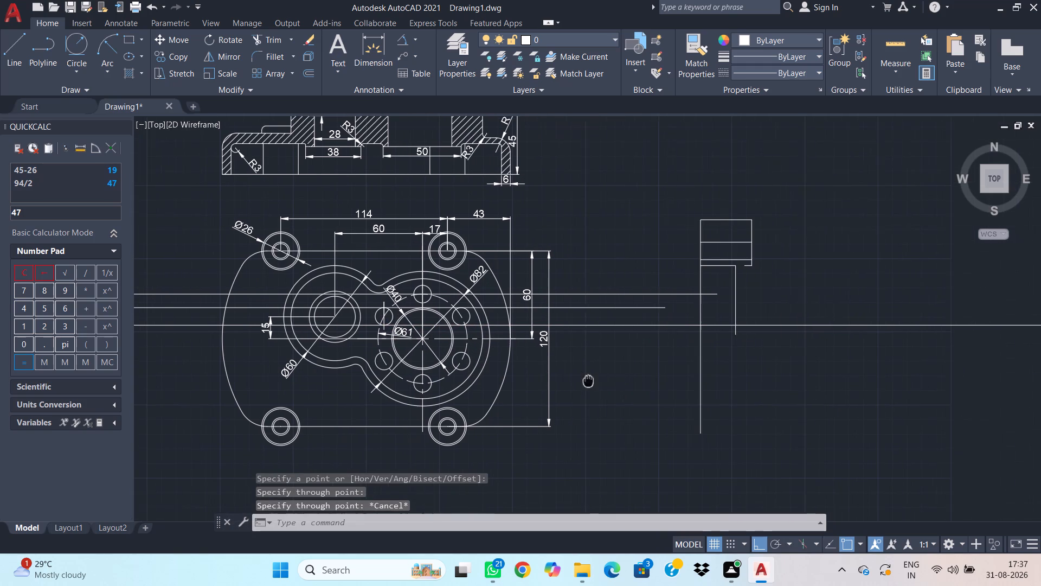
middle_drag(588, 380, 586, 379)
scroll(601, 315, up, 1)
middle_drag(665, 355, 489, 367)
drag(479, 334, 479, 330)
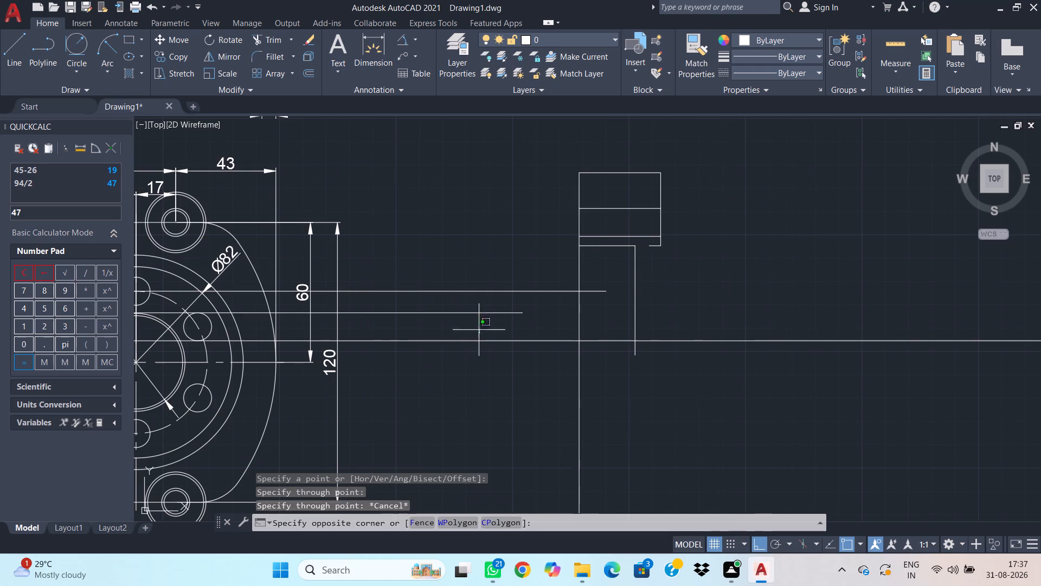
drag(479, 330, 475, 321)
click(460, 265)
click(521, 314)
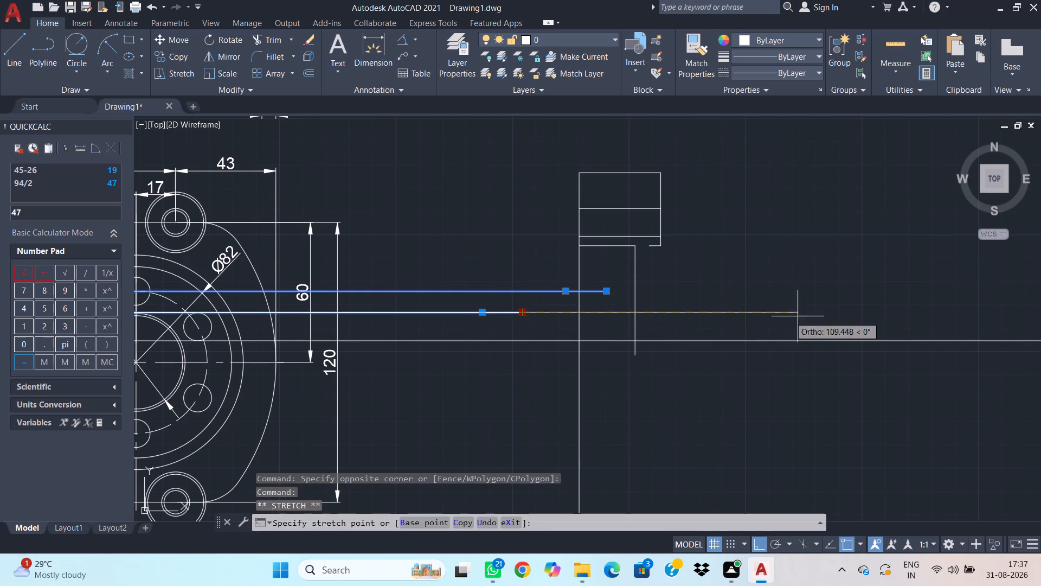
click(853, 308)
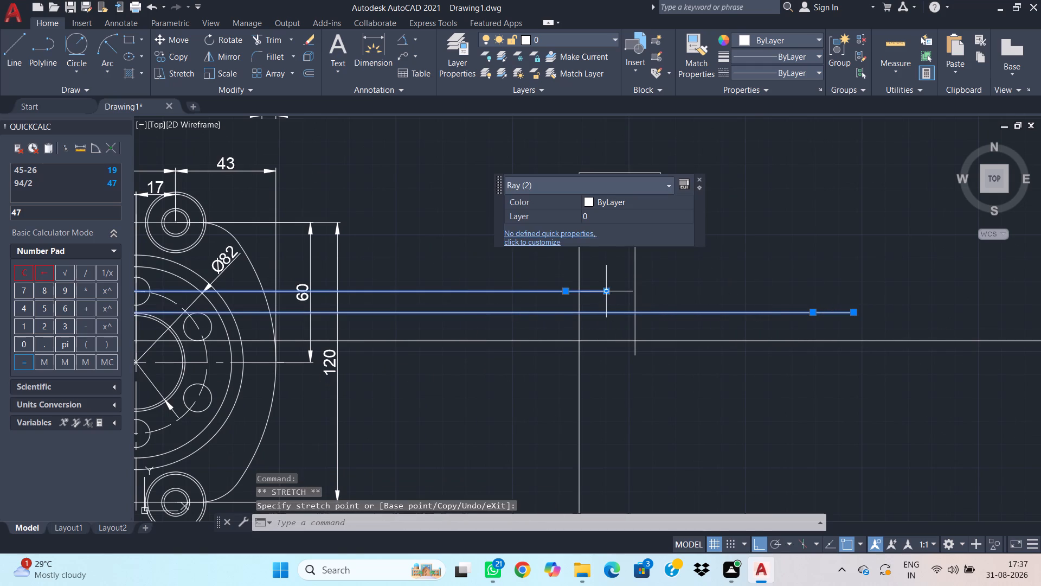
click(607, 292)
click(756, 288)
key(Escape)
scroll(660, 333, up, 2)
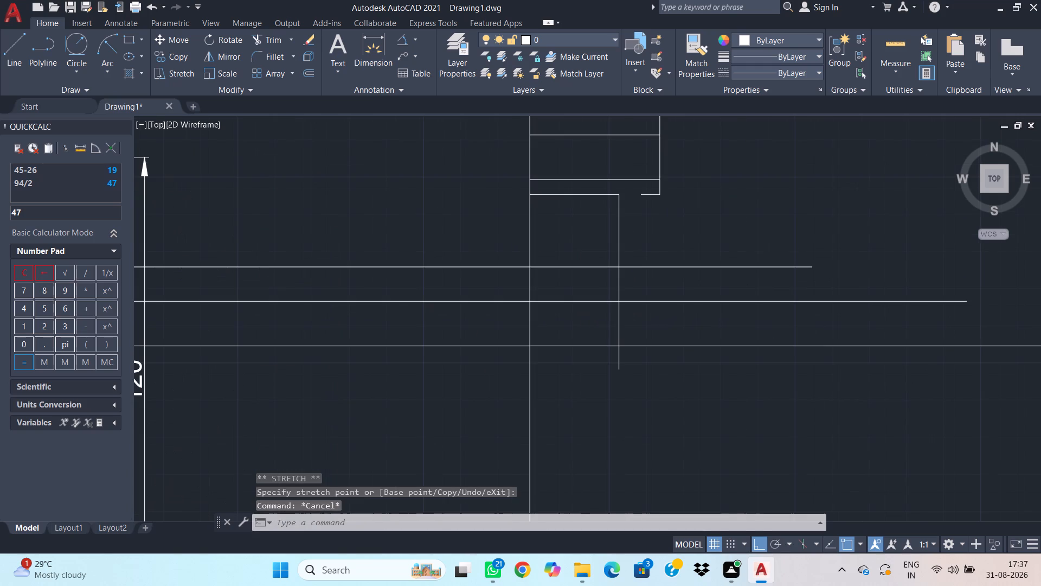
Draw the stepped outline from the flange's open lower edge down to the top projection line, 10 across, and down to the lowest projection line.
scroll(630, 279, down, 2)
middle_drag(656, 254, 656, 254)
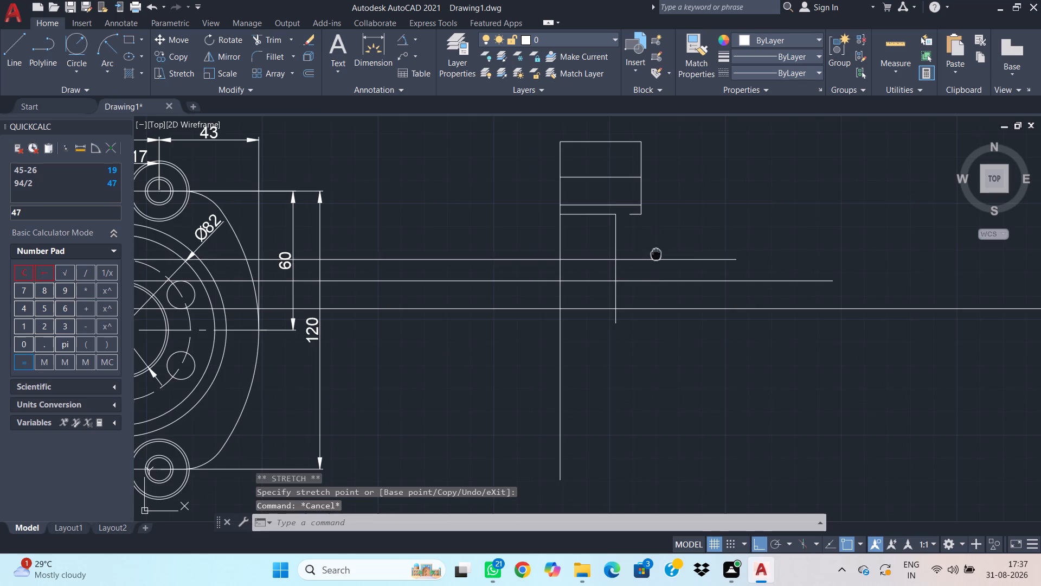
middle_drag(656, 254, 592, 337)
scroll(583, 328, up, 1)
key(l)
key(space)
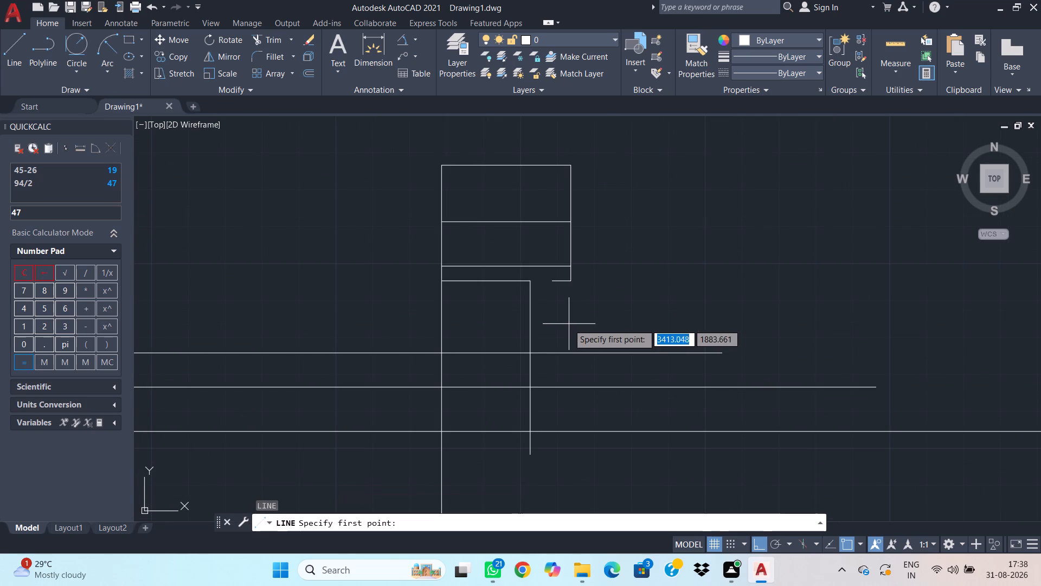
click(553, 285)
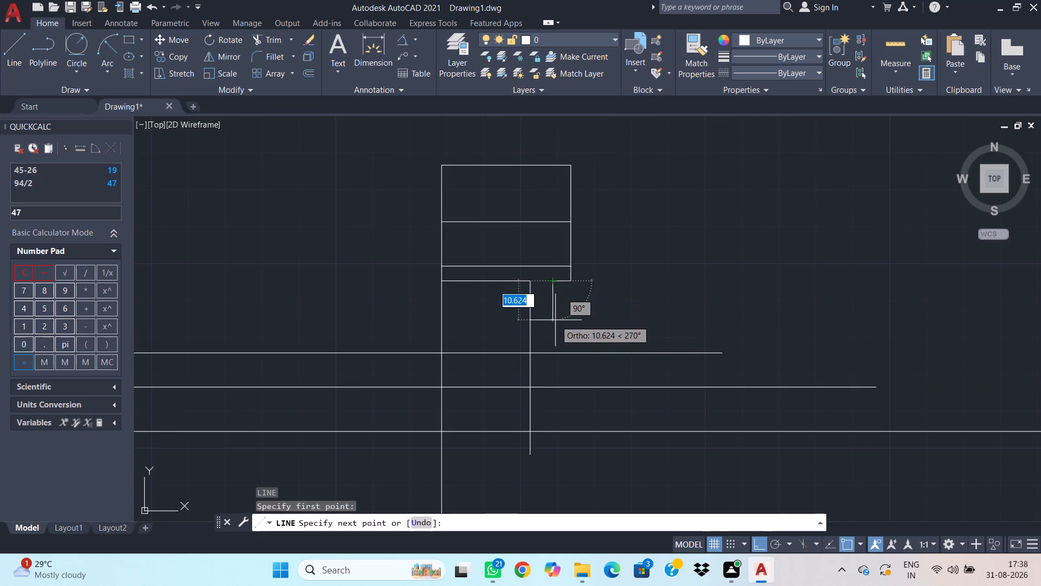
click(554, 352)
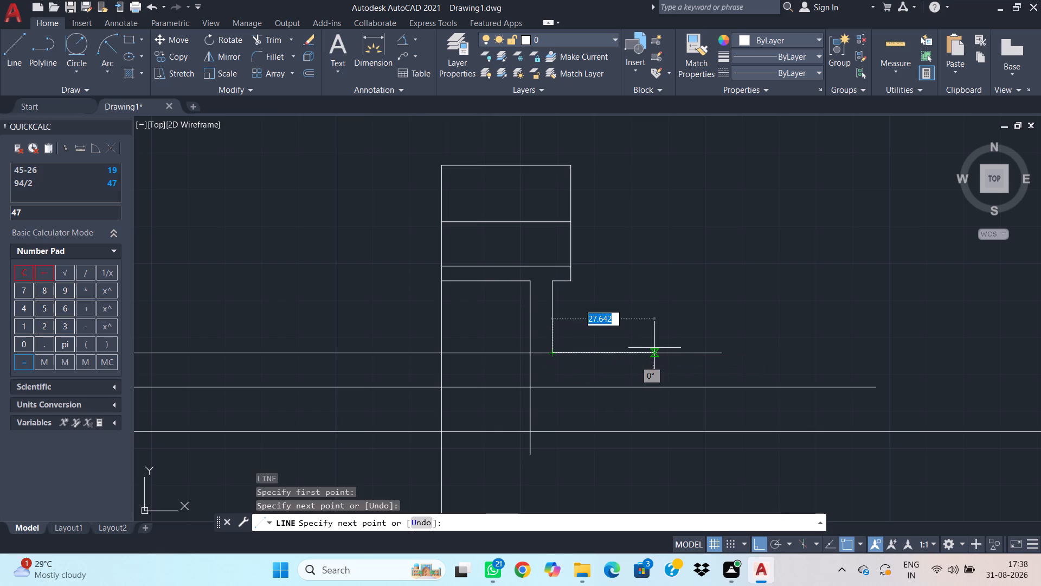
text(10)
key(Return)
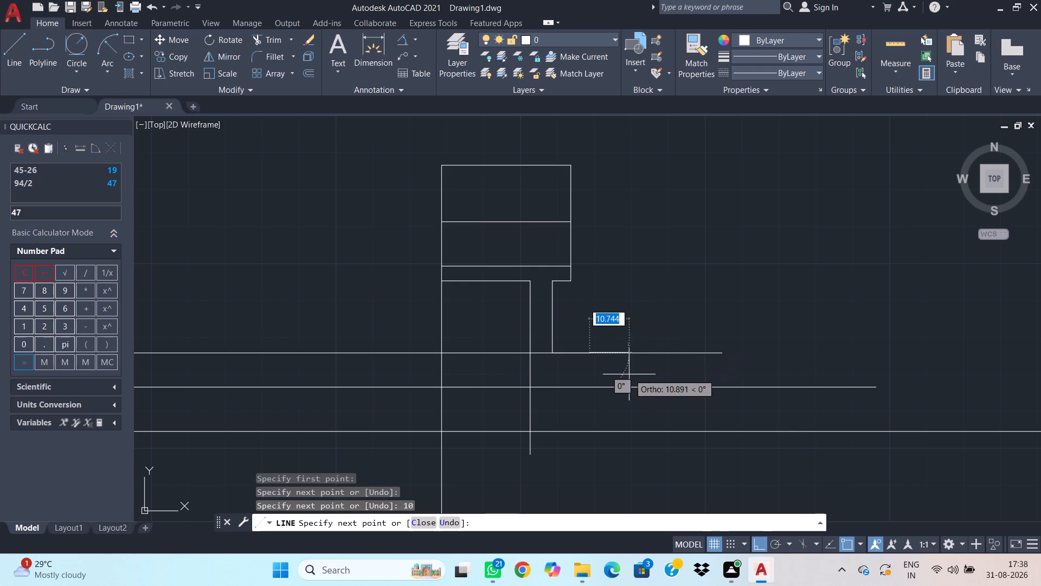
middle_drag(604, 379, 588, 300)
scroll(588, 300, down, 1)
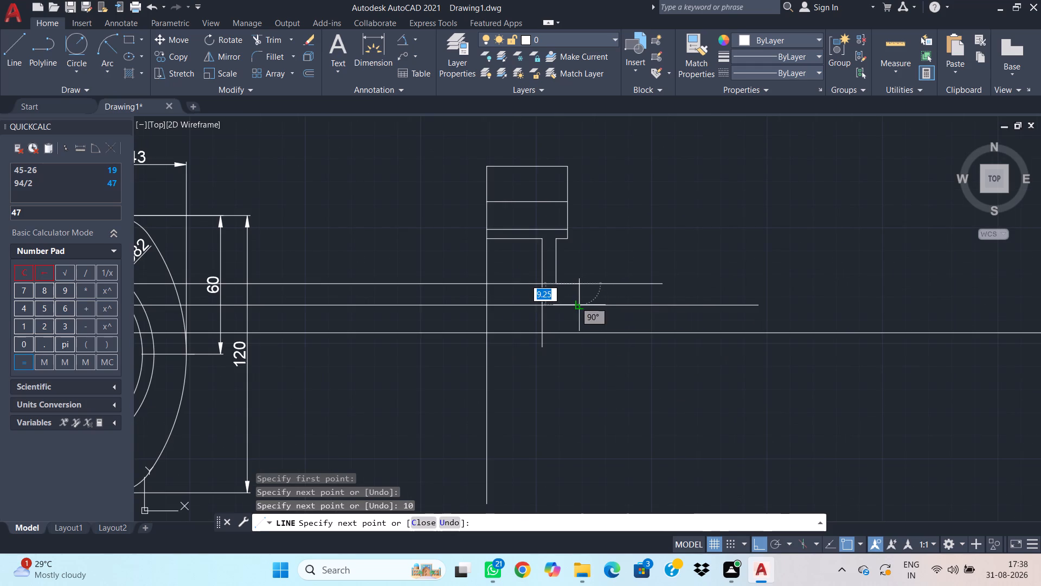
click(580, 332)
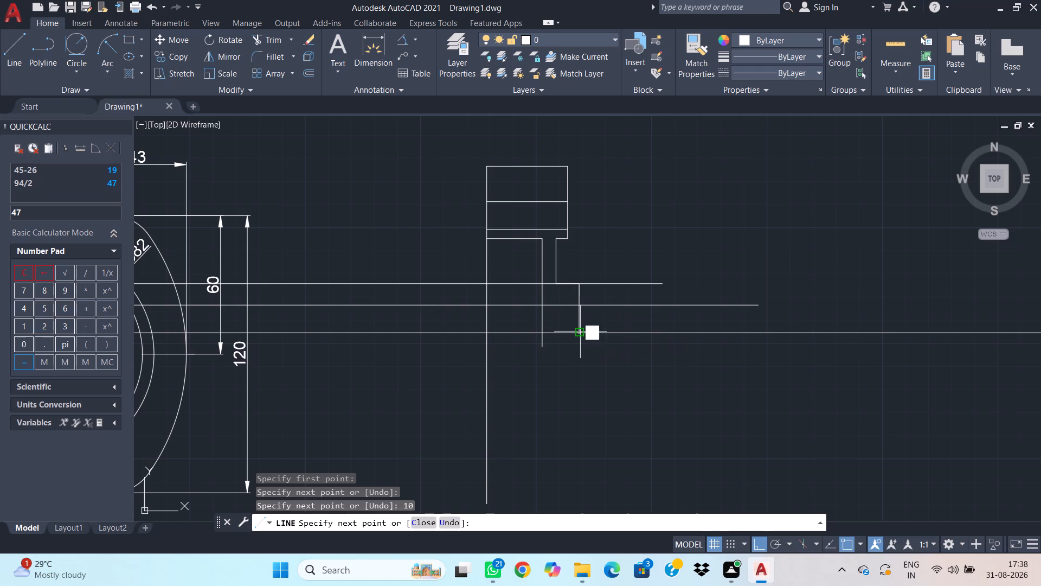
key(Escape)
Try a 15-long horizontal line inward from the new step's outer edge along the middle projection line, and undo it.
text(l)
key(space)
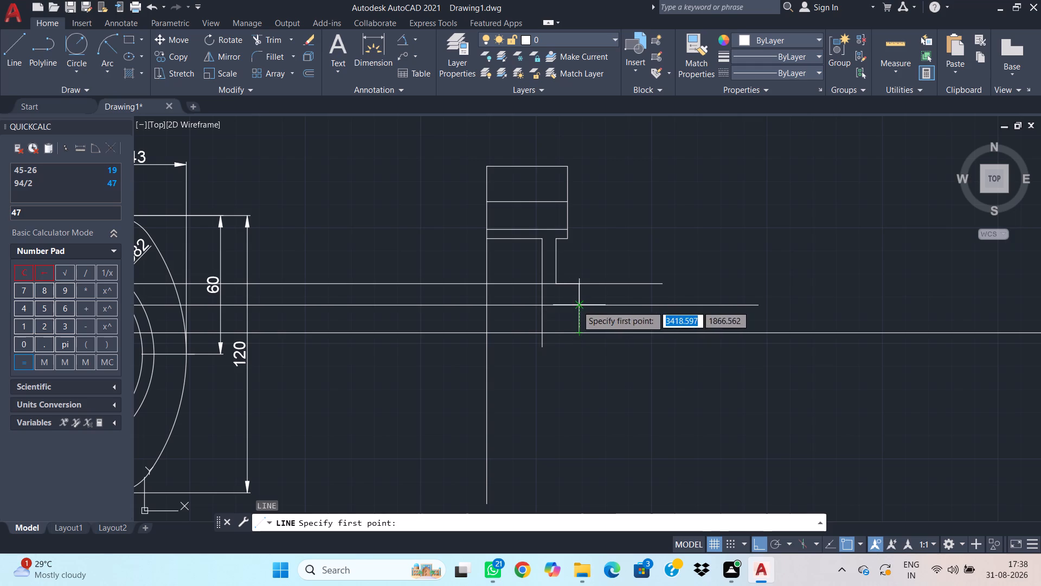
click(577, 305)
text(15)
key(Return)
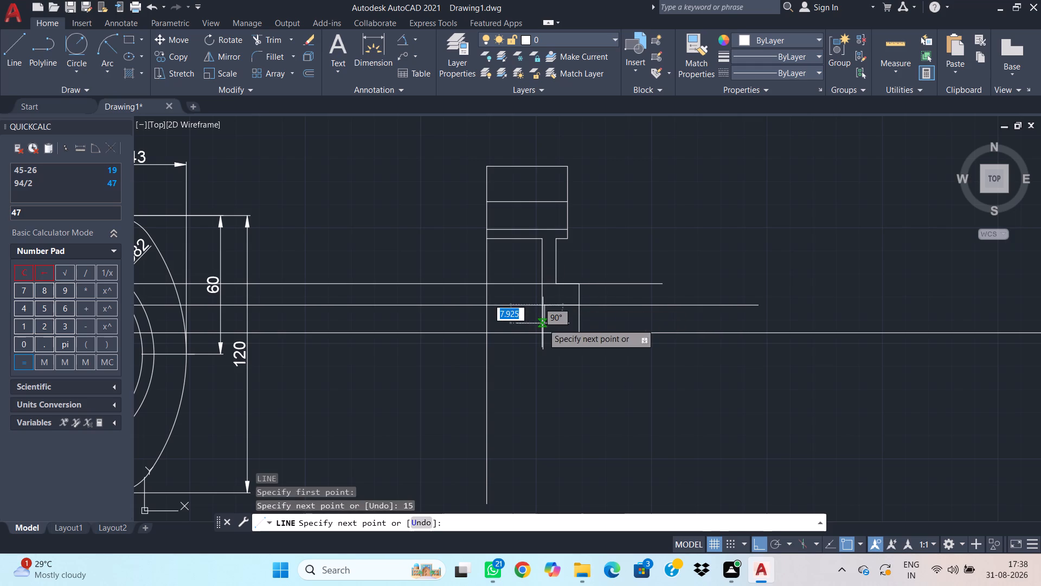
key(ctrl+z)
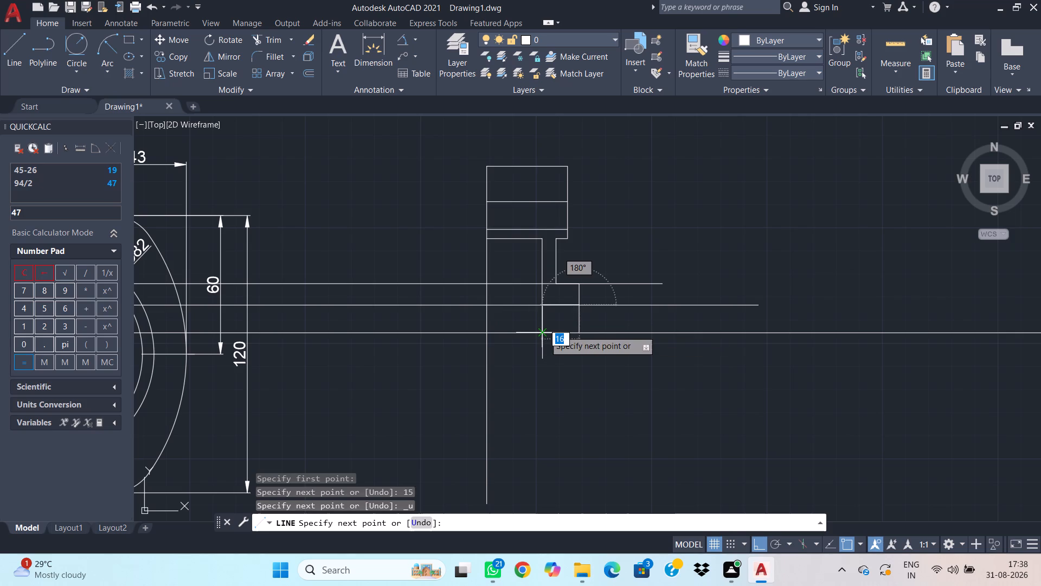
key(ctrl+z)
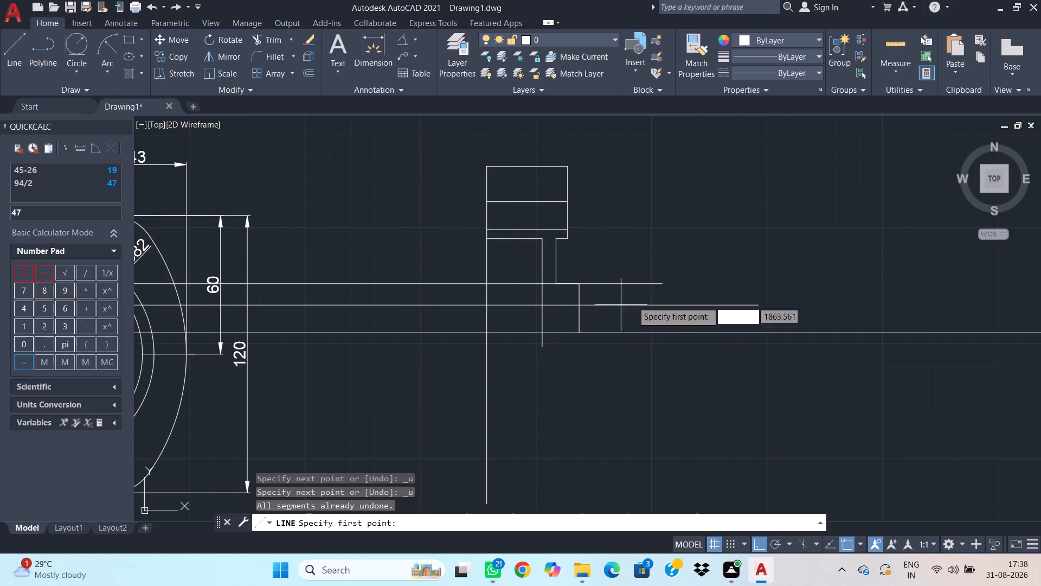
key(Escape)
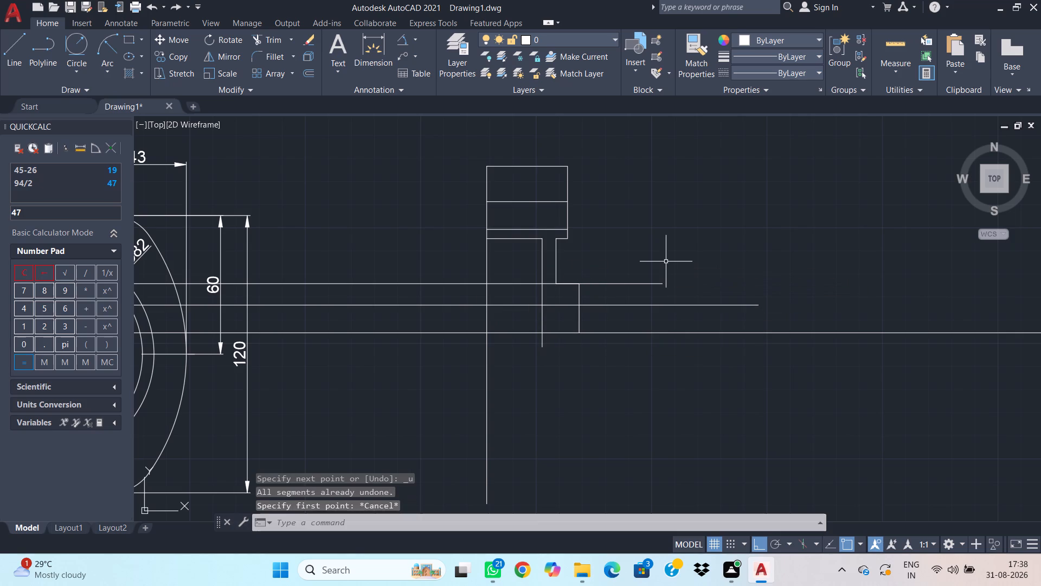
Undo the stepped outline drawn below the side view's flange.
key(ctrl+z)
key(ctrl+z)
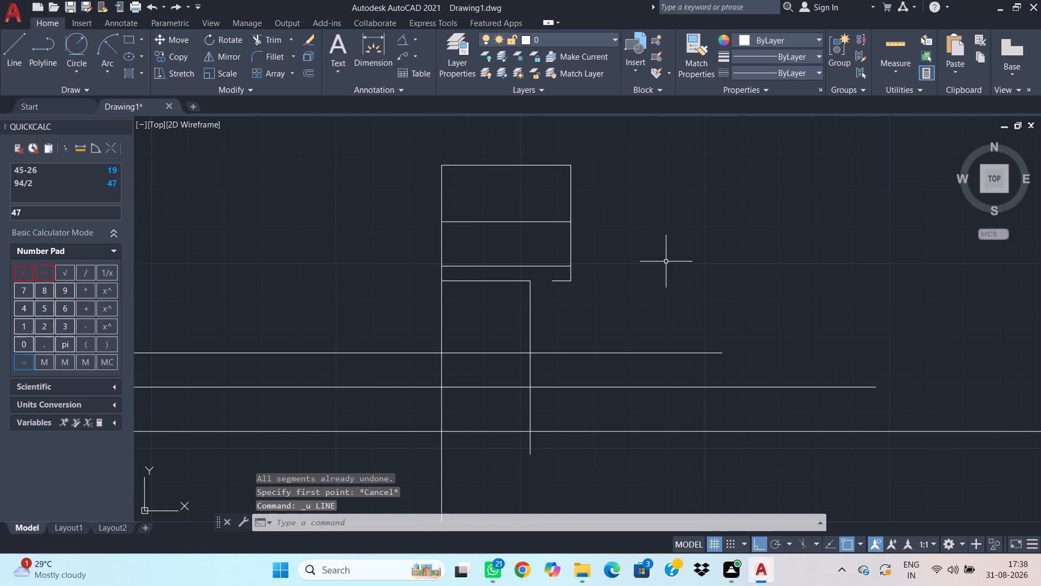
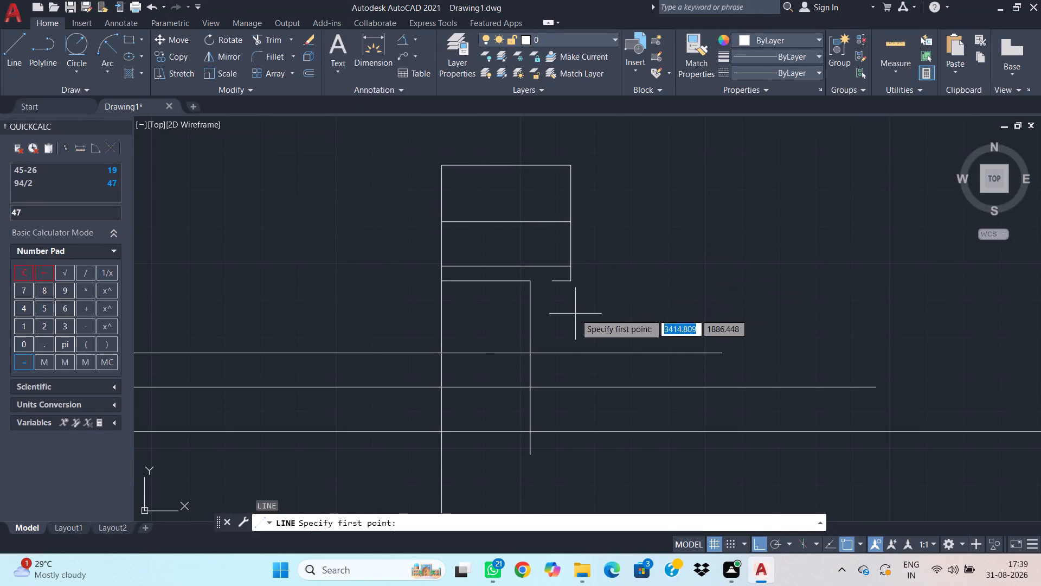
Draw a vertical line about 19.57 long from the inner end of the short lower ledge down to the uppermost horizontal ray.
click(551, 283)
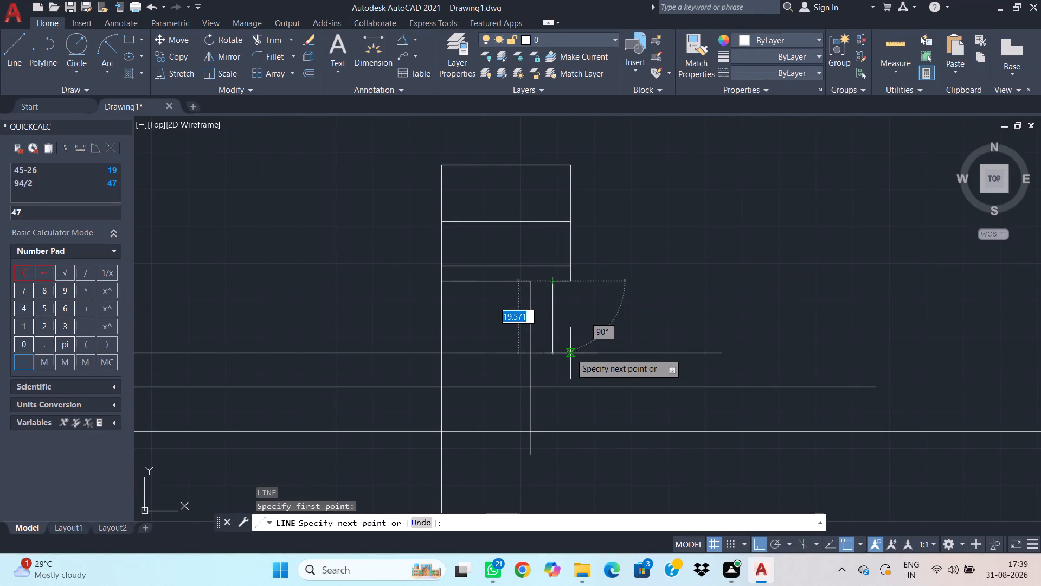
click(553, 352)
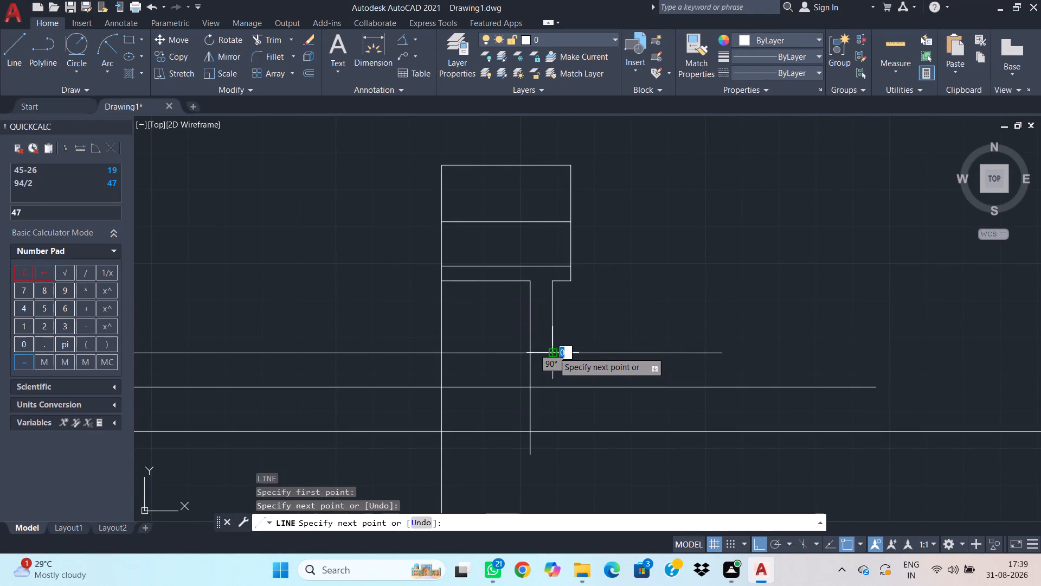
key(Escape)
Delete the uppermost horizontal construction ray at the lower end of the new vertical line.
click(683, 361)
click(663, 323)
key(Delete)
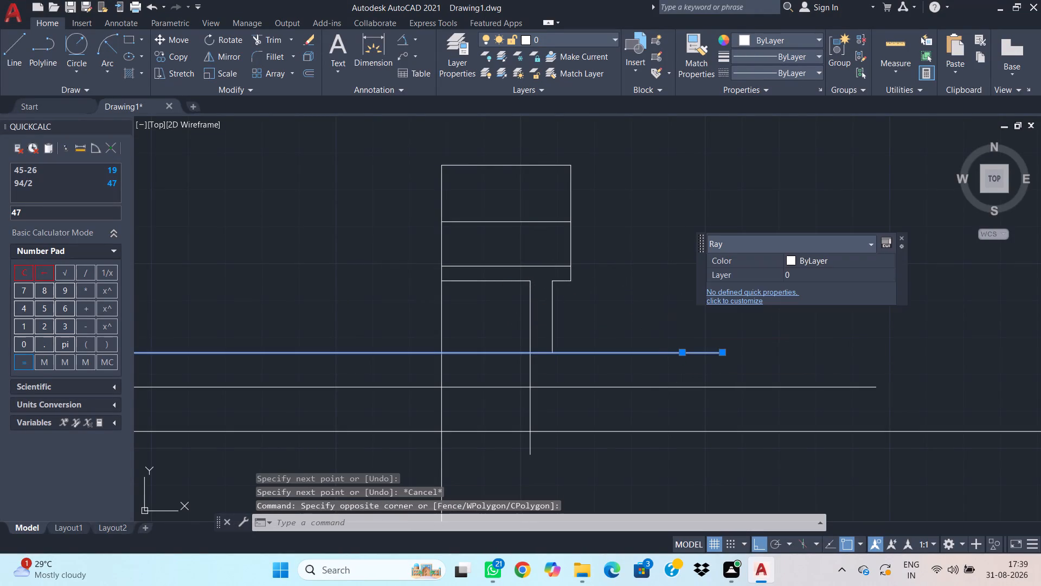
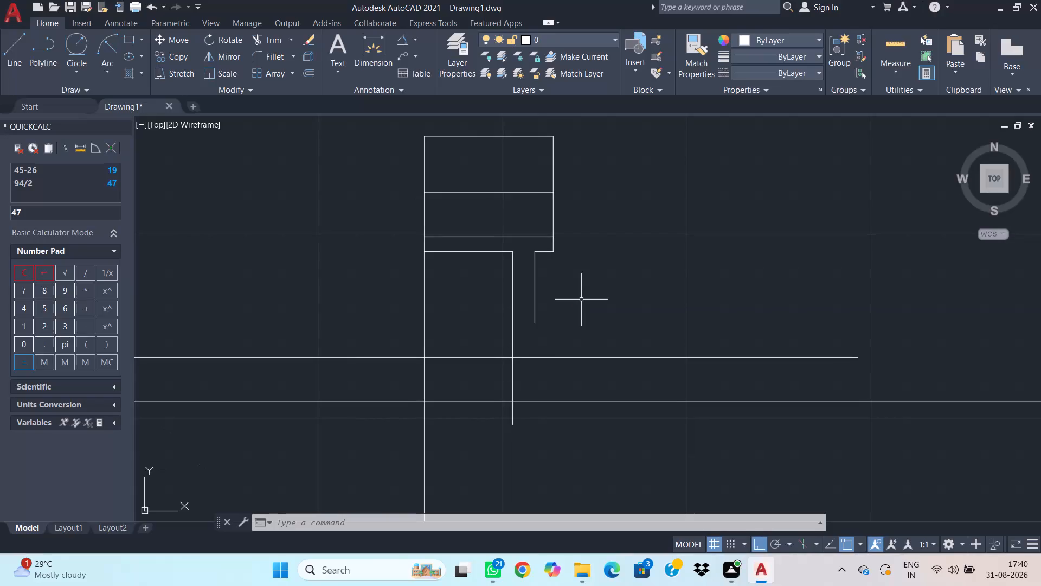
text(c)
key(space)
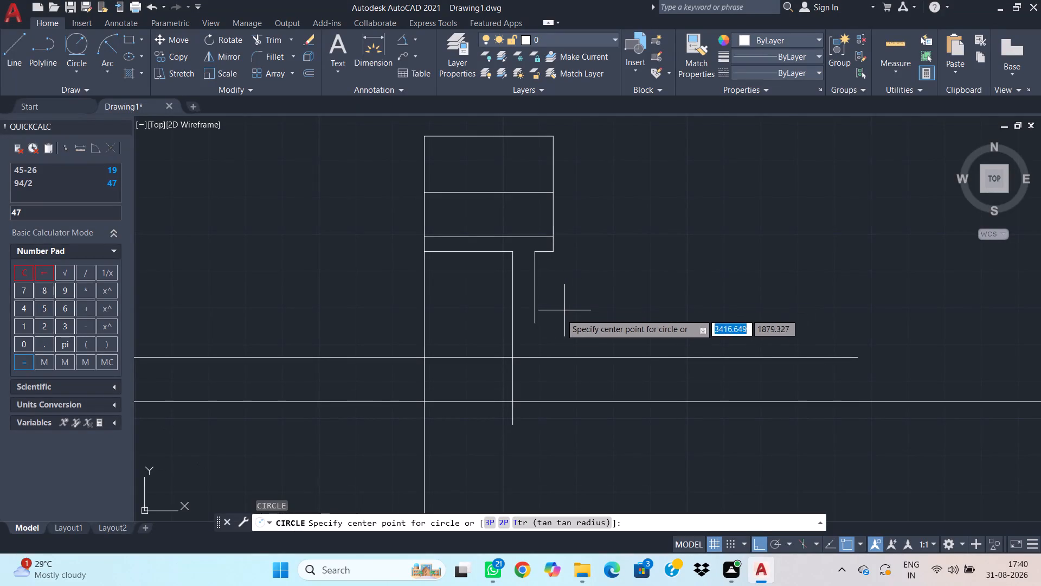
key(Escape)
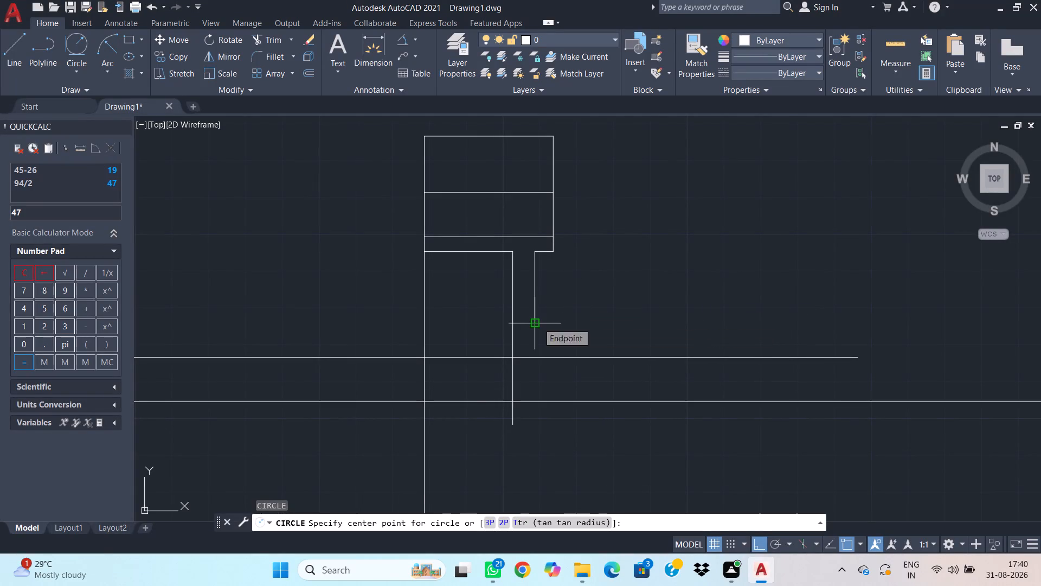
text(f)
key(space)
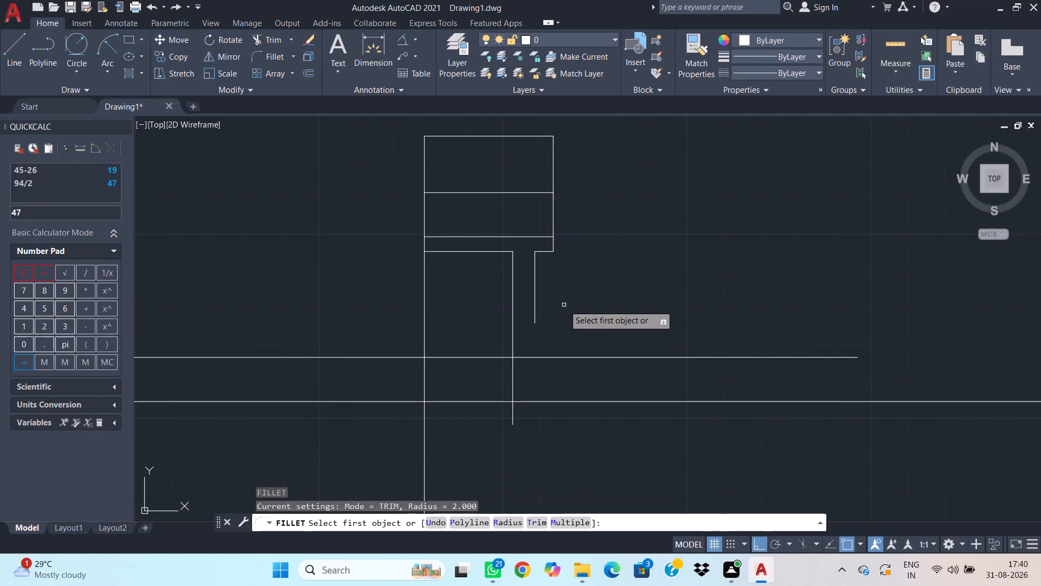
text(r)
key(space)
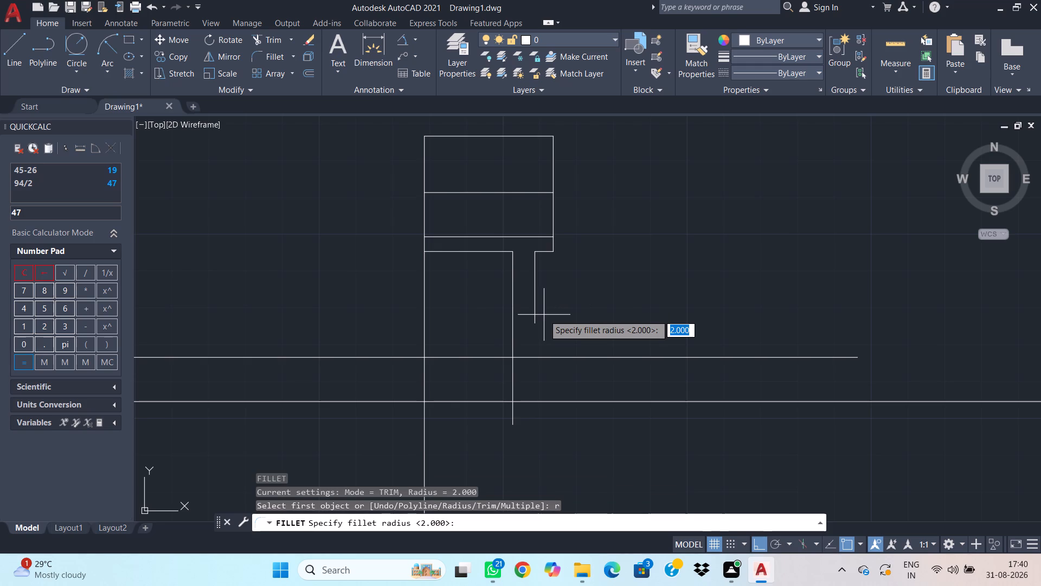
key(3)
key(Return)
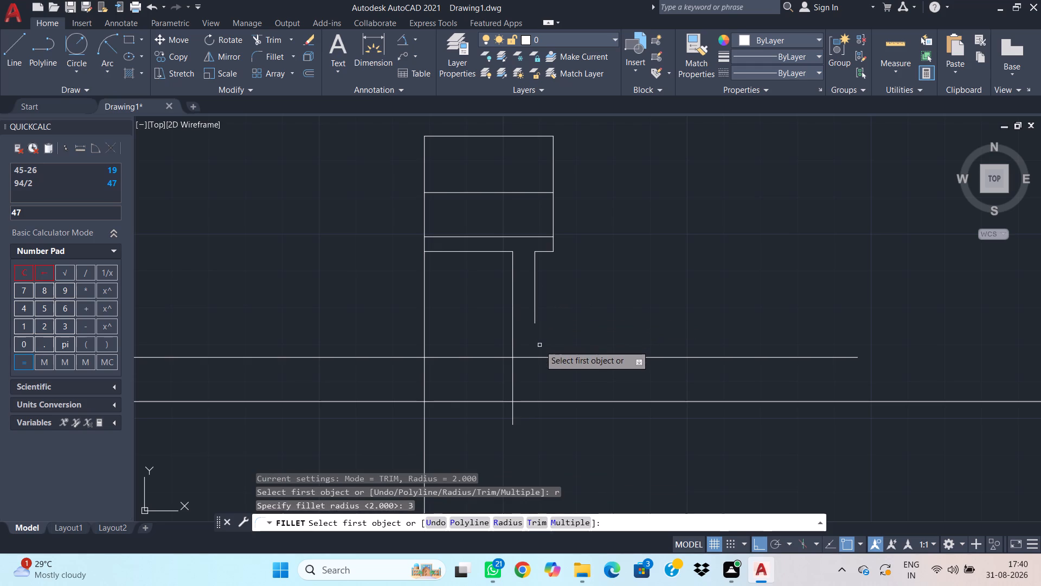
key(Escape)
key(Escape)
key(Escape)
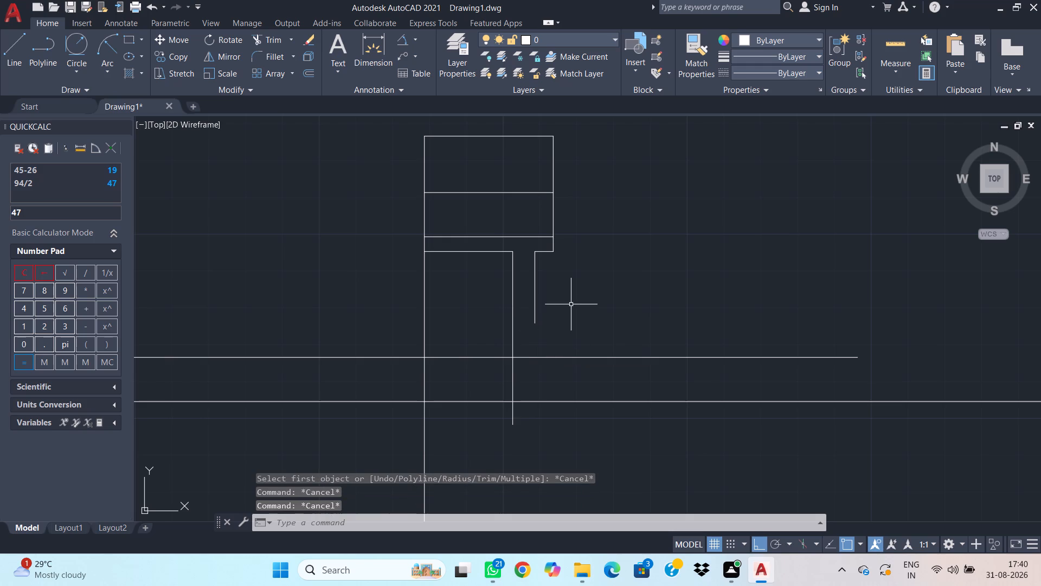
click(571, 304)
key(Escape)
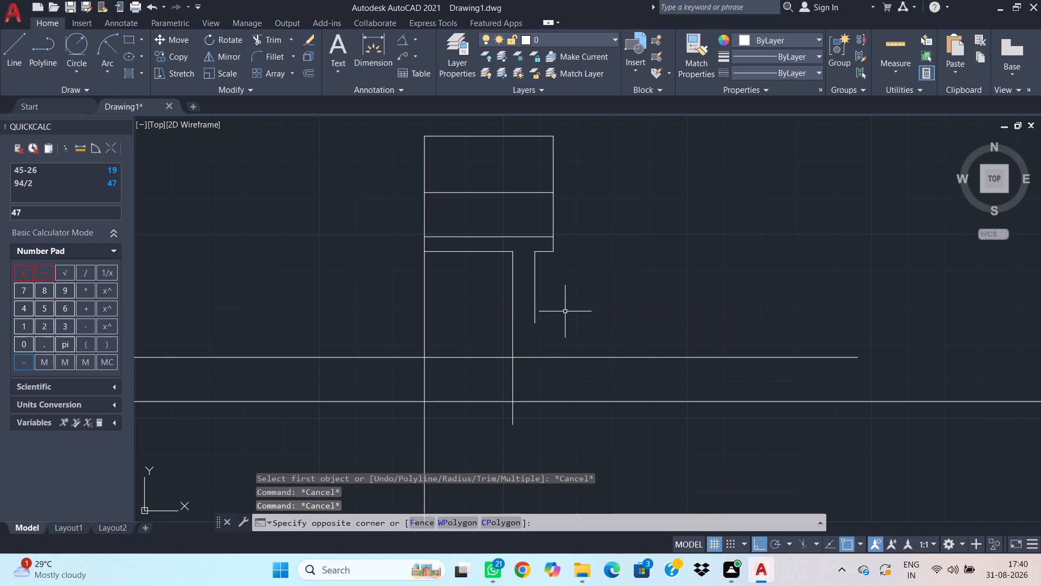
Draw a horizontal helper line outward from the lower end of the short vertical line below the stepped ledge.
text(l)
key(space)
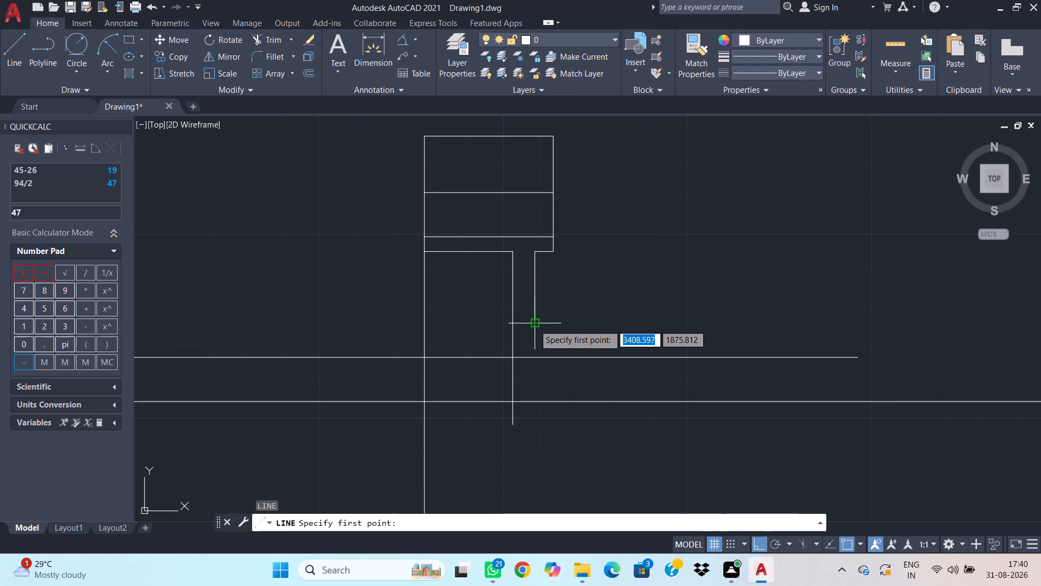
click(535, 326)
click(741, 307)
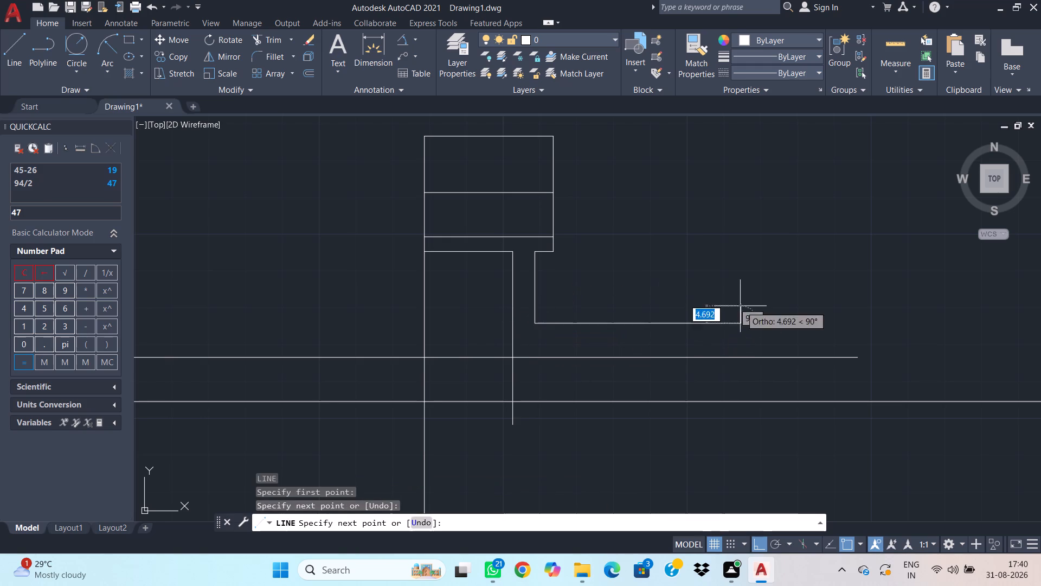
key(Escape)
Fillet the corner between the short vertical line and the horizontal helper line with radius 3.
text(f r 3)
key(Return)
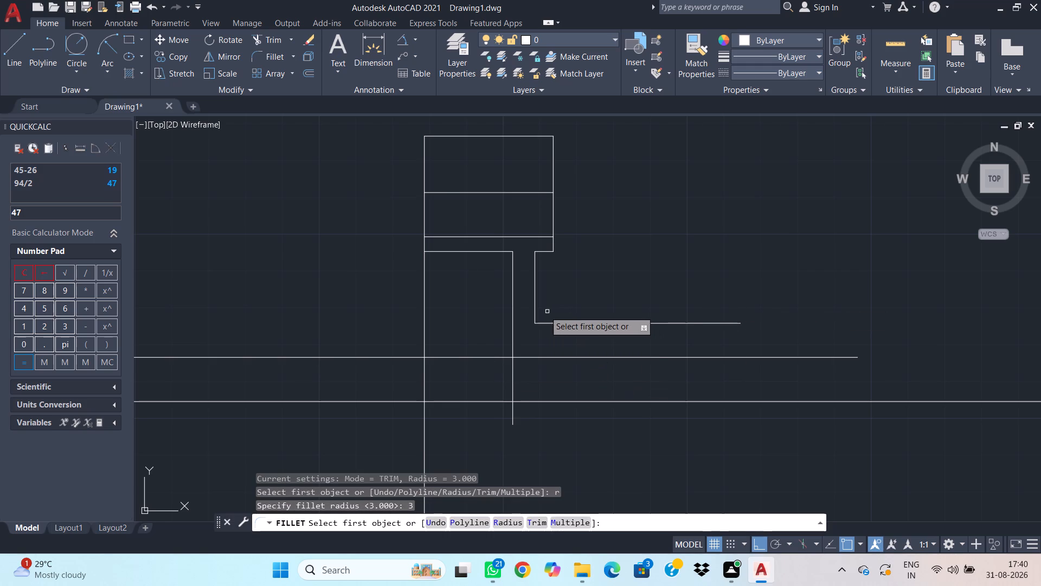
click(535, 307)
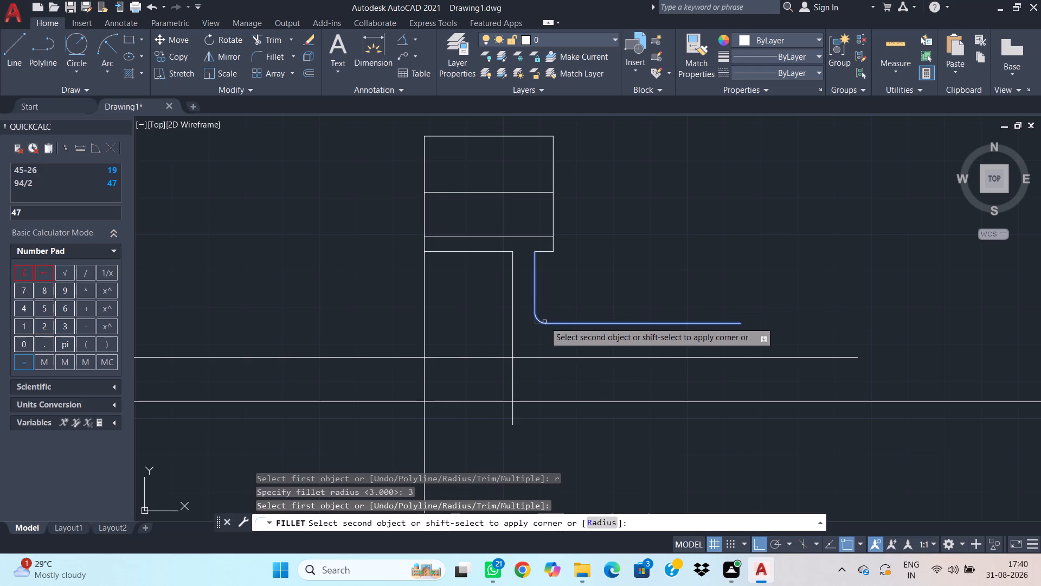
click(544, 322)
key(Escape)
Delete the horizontal helper line, keeping the fillet arc.
drag(616, 345, 617, 335)
click(618, 310)
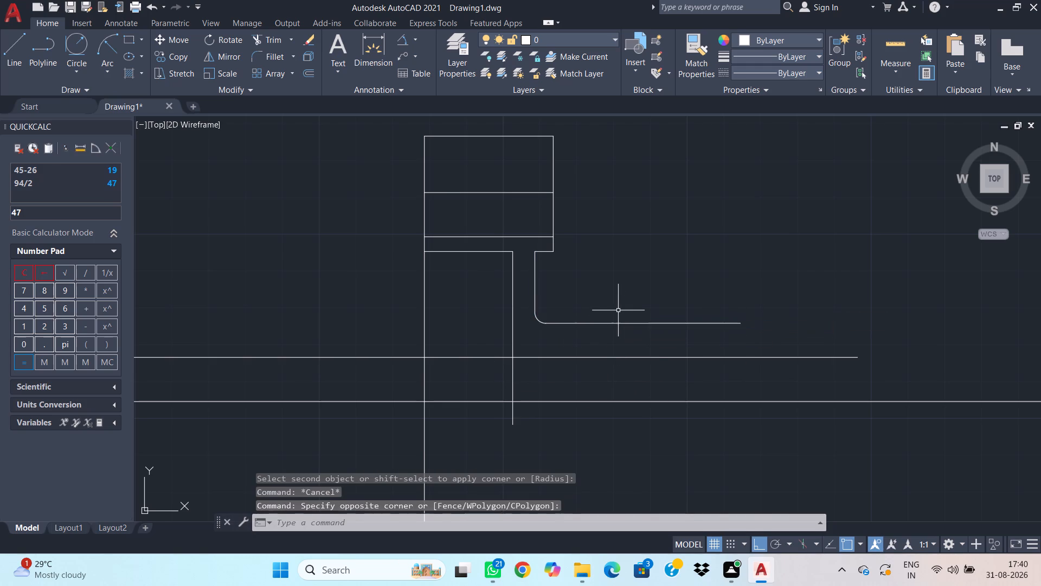
drag(631, 338, 627, 332)
click(616, 300)
key(Delete)
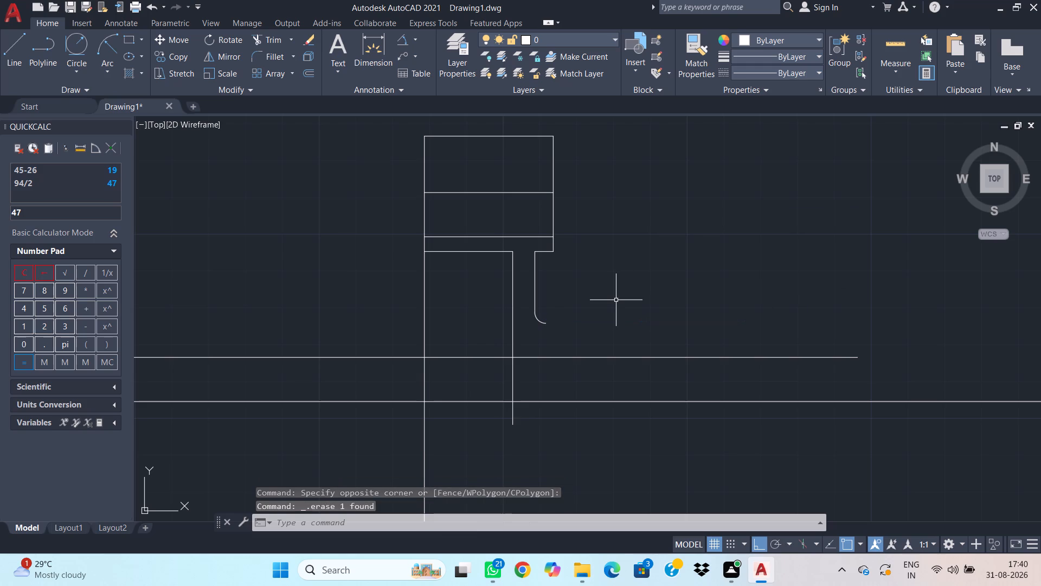
Draw connected lines from the fillet's end: 10 outward, down to the lower ray, 10 back, up to the upper ray, and across to the outer edge.
text(l)
key(space)
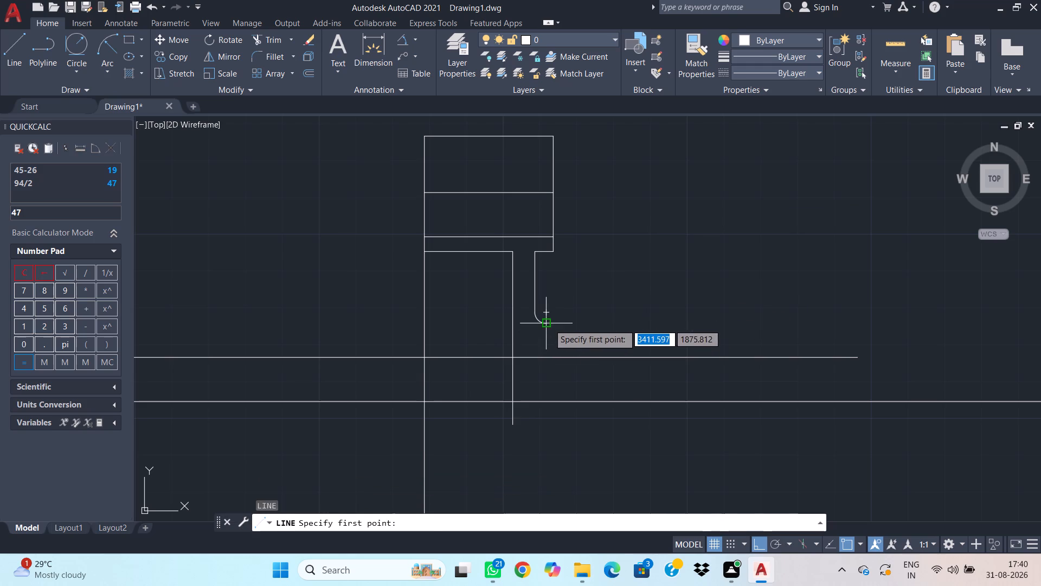
click(549, 324)
text(10)
key(Return)
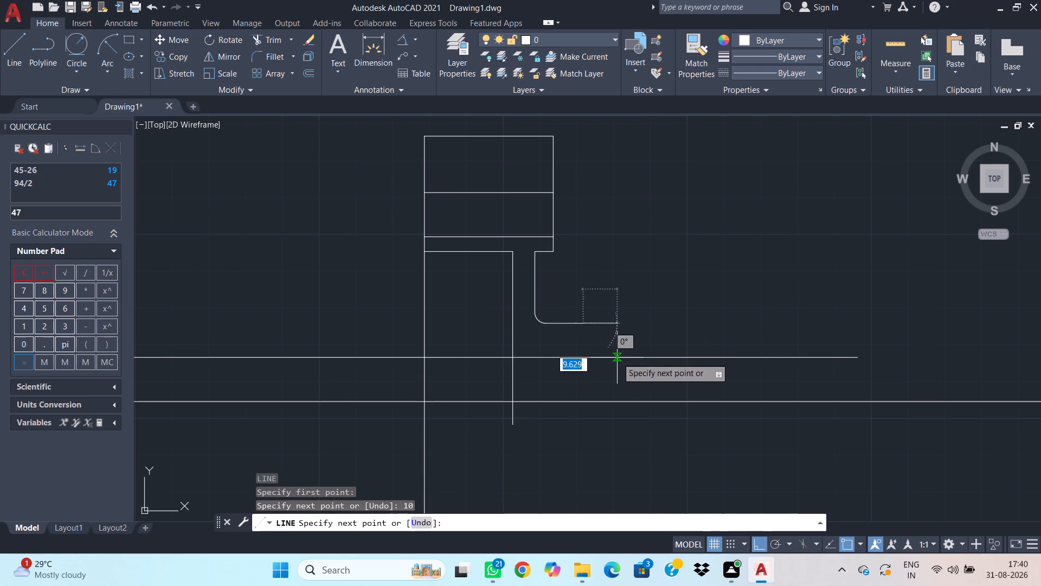
click(582, 400)
text(10)
key(Return)
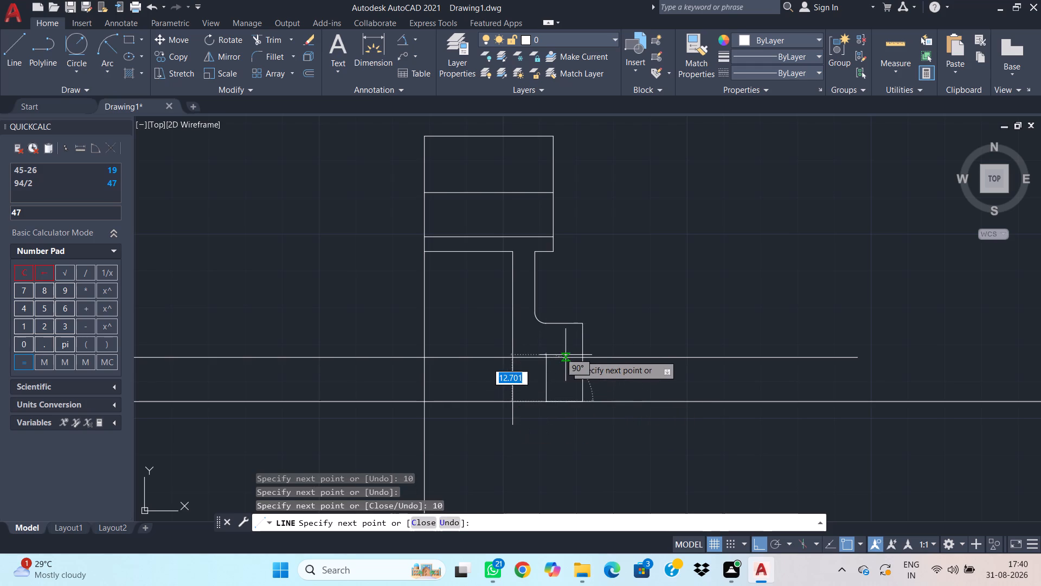
click(547, 357)
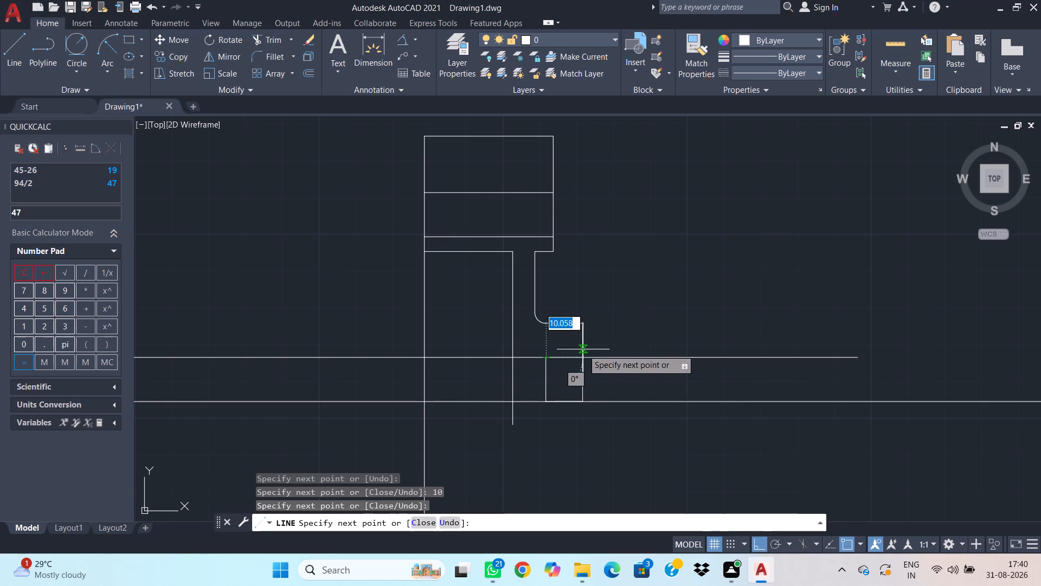
click(583, 355)
key(Escape)
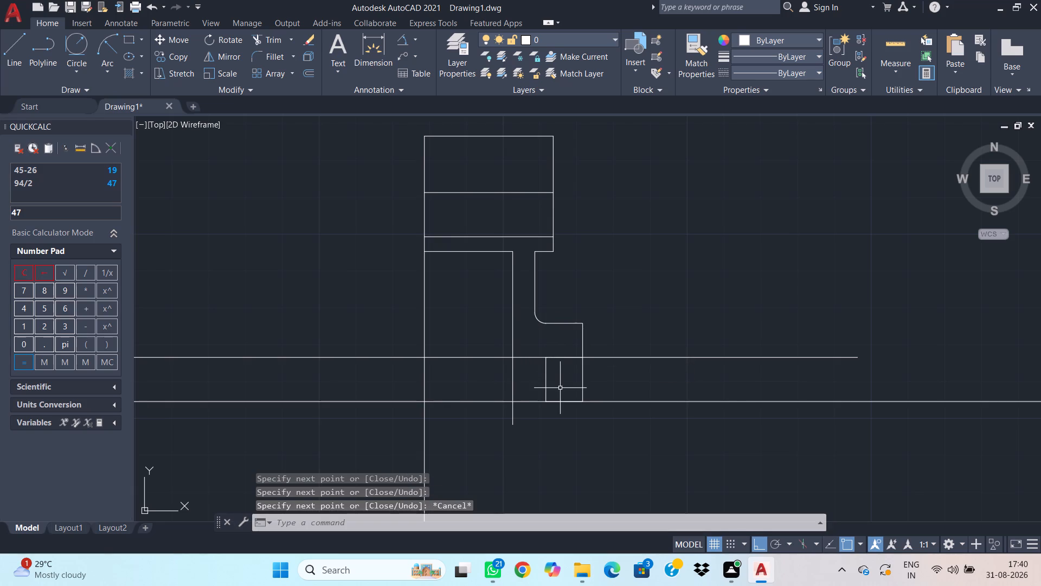
Draw a line 5 long inward from the small rectangle's lower inner corner, continuing vertically 12 up to the upper ray.
text(l)
key(space)
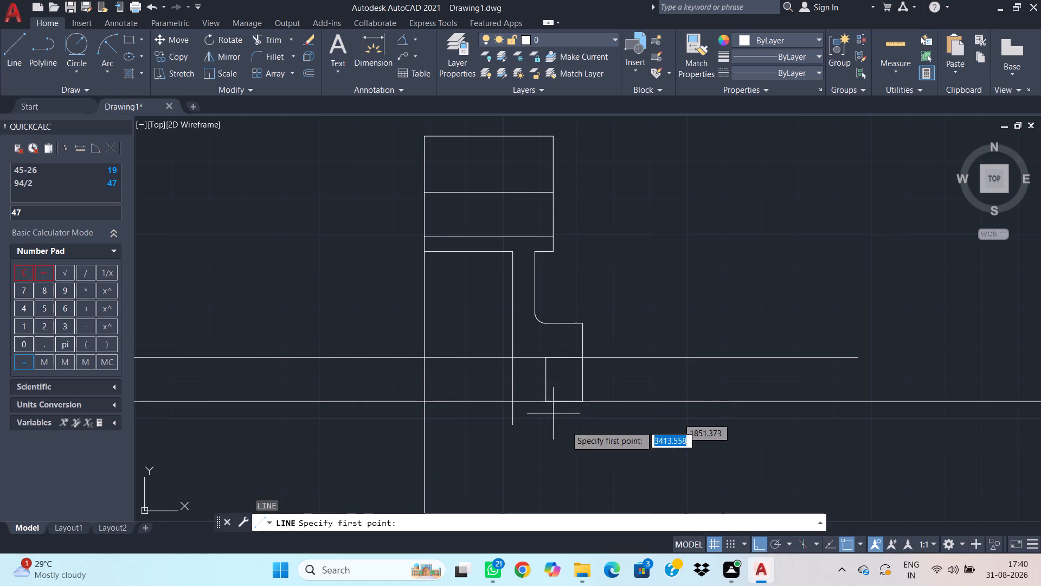
middle_drag(584, 442, 627, 415)
scroll(579, 378, up, 2)
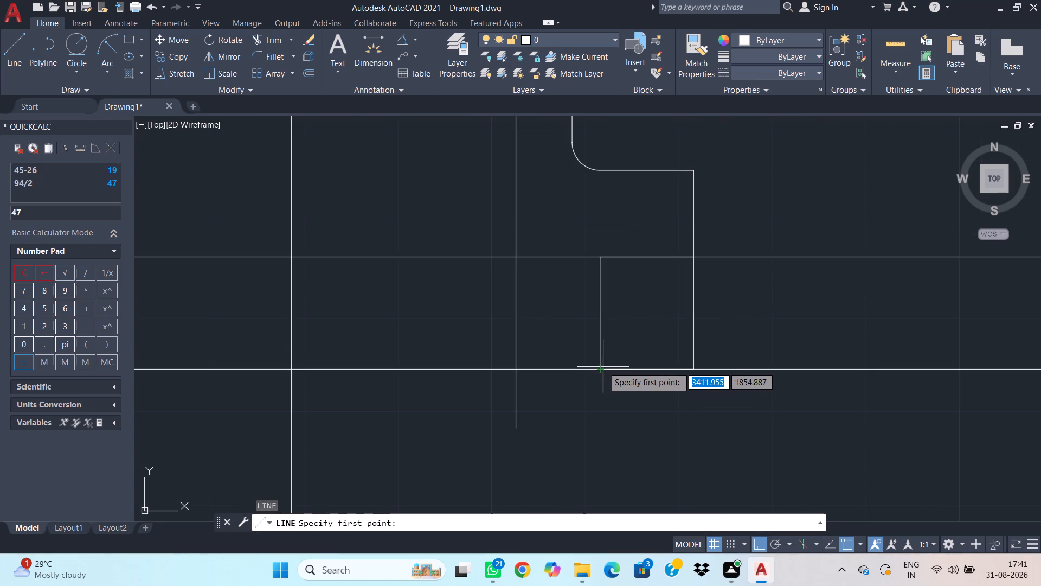
click(600, 369)
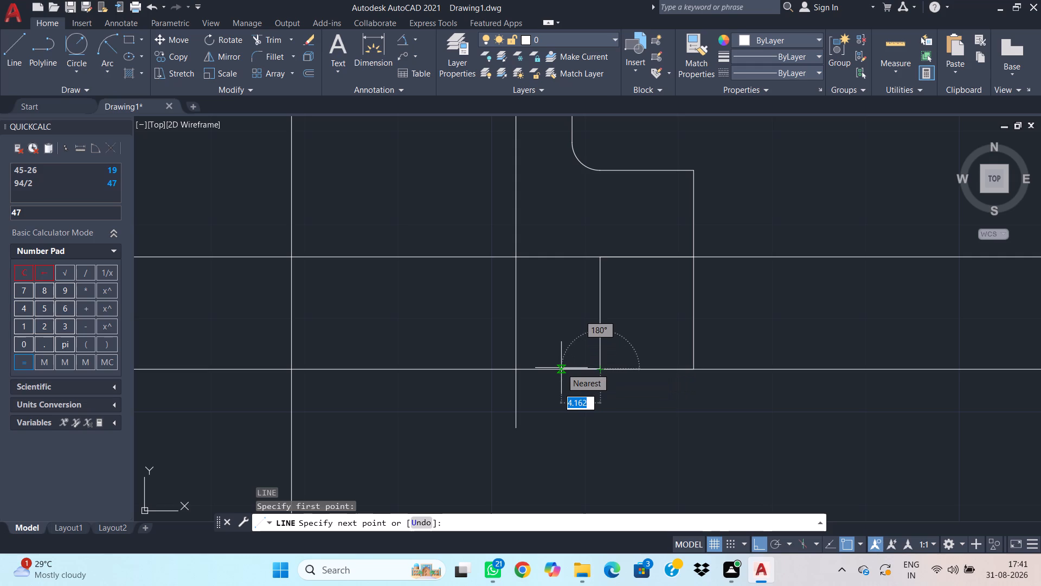
key(5)
key(Return)
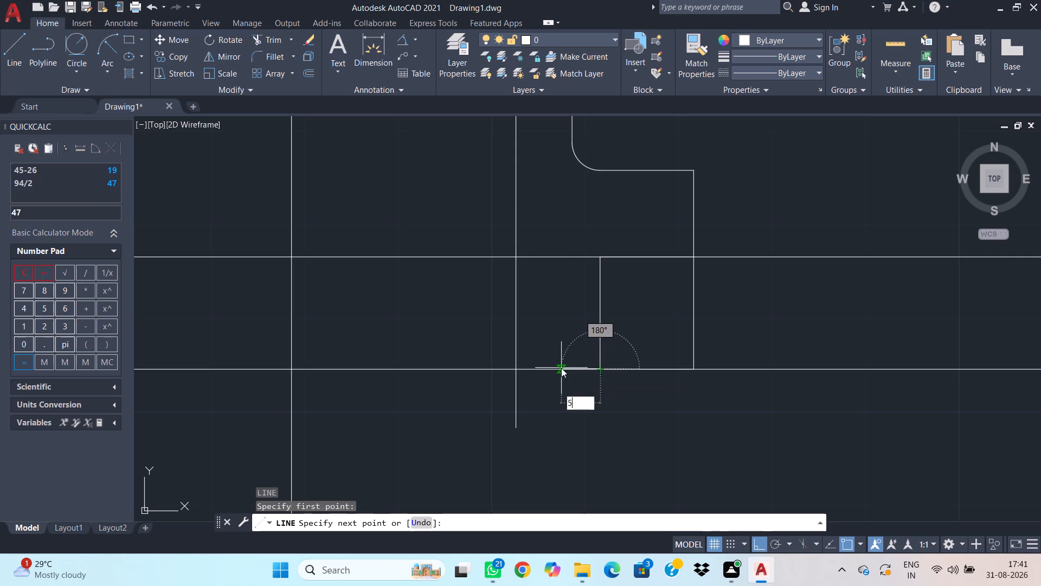
click(557, 254)
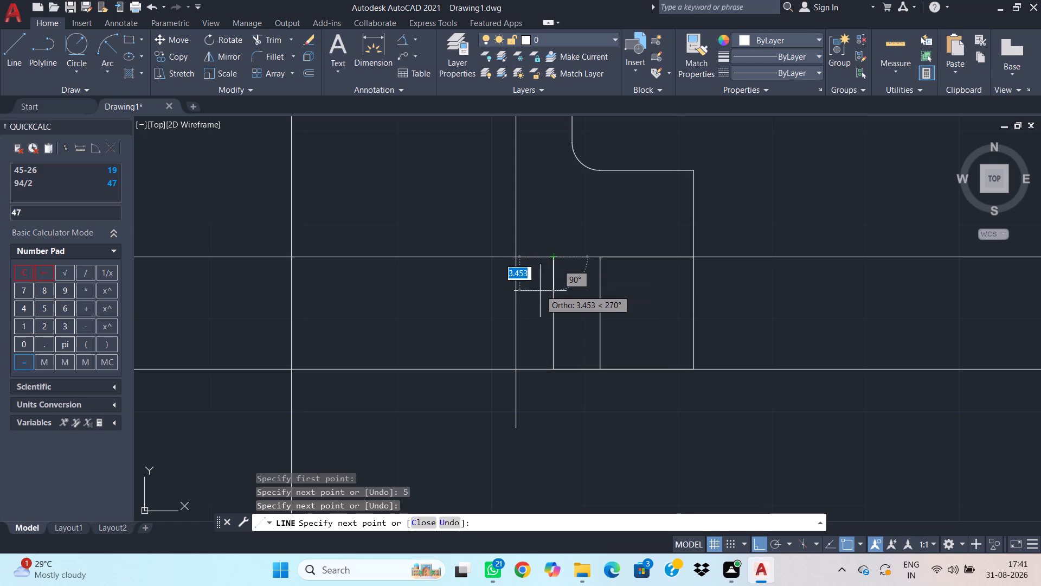
key(Escape)
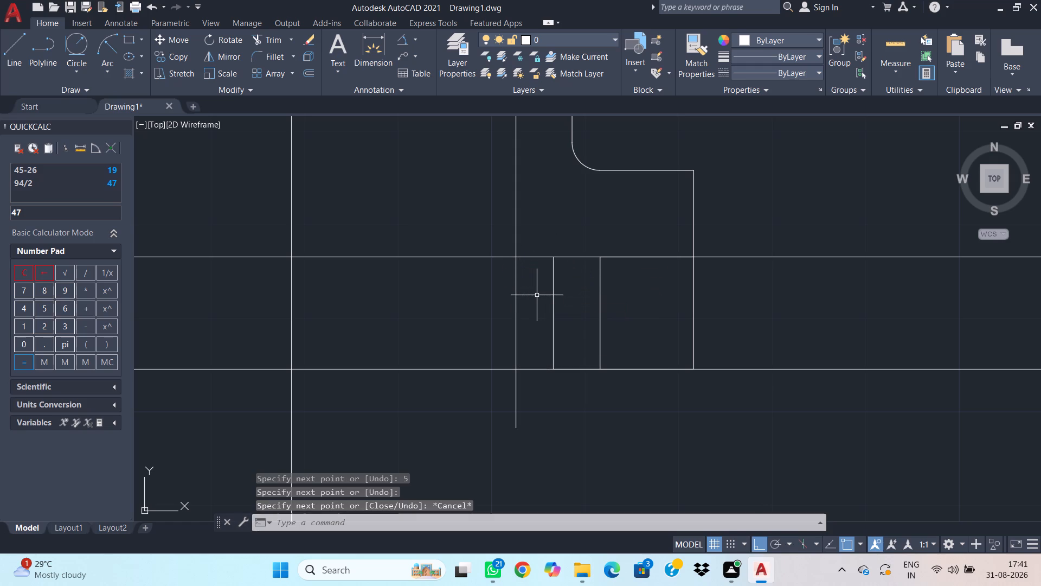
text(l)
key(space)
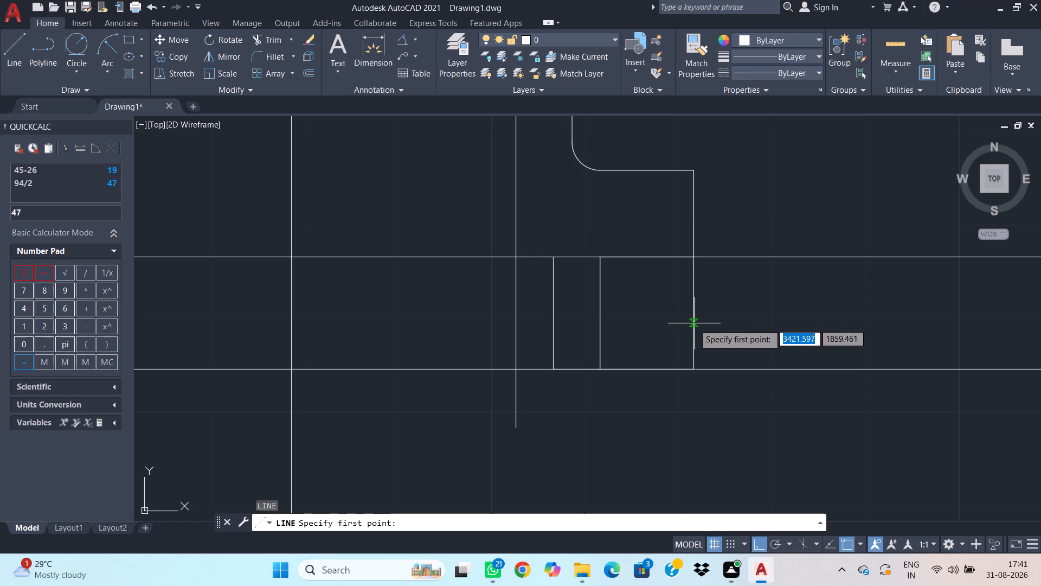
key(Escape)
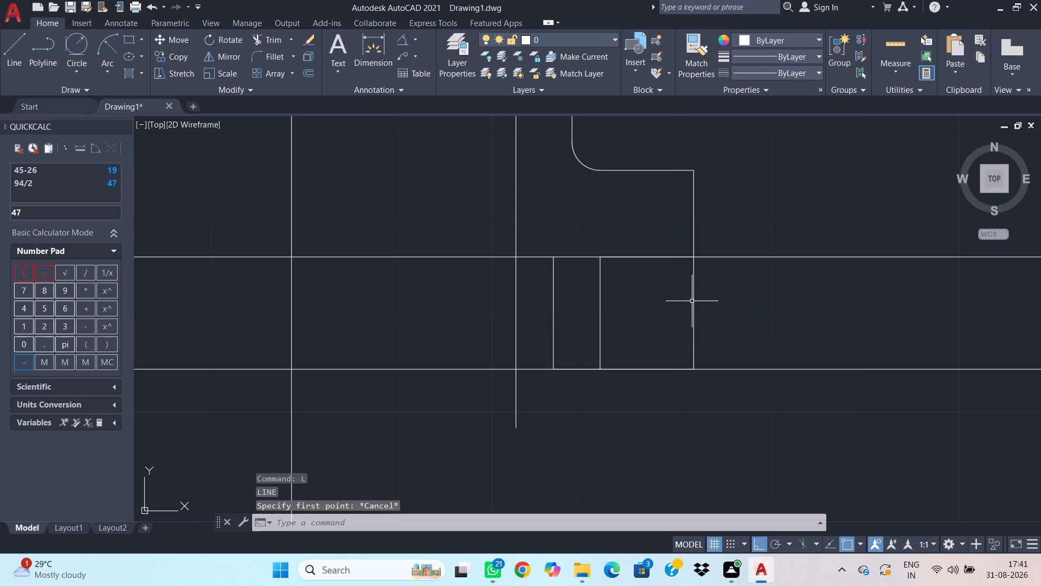
Draw a horizontal construction line through the centre of the front view's upper-left bolt hole on the Ø61 circle.
scroll(643, 291, down, 1)
scroll(510, 306, down, 2)
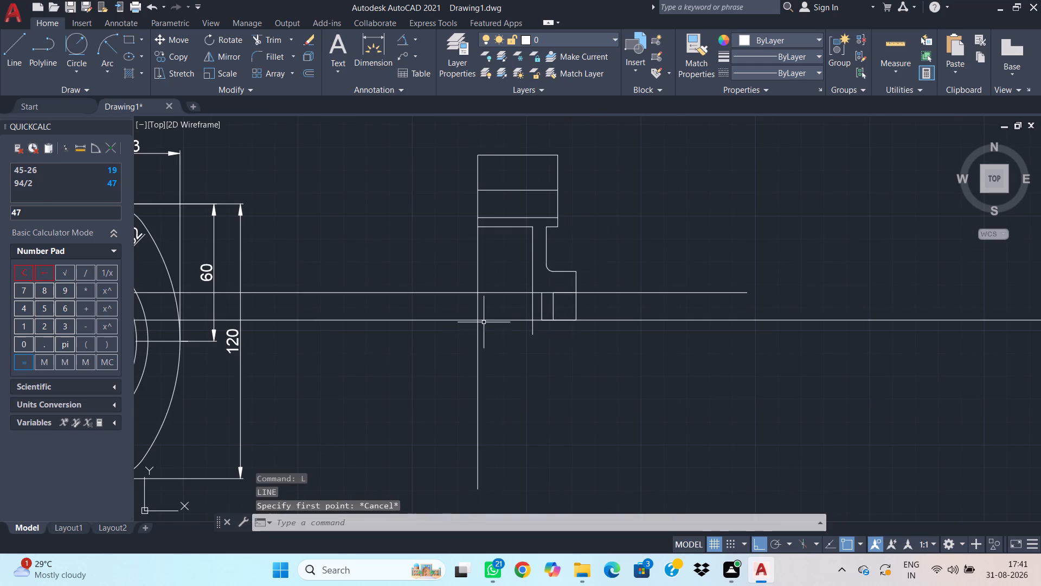
middle_drag(410, 331, 566, 336)
middle_drag(575, 375, 629, 373)
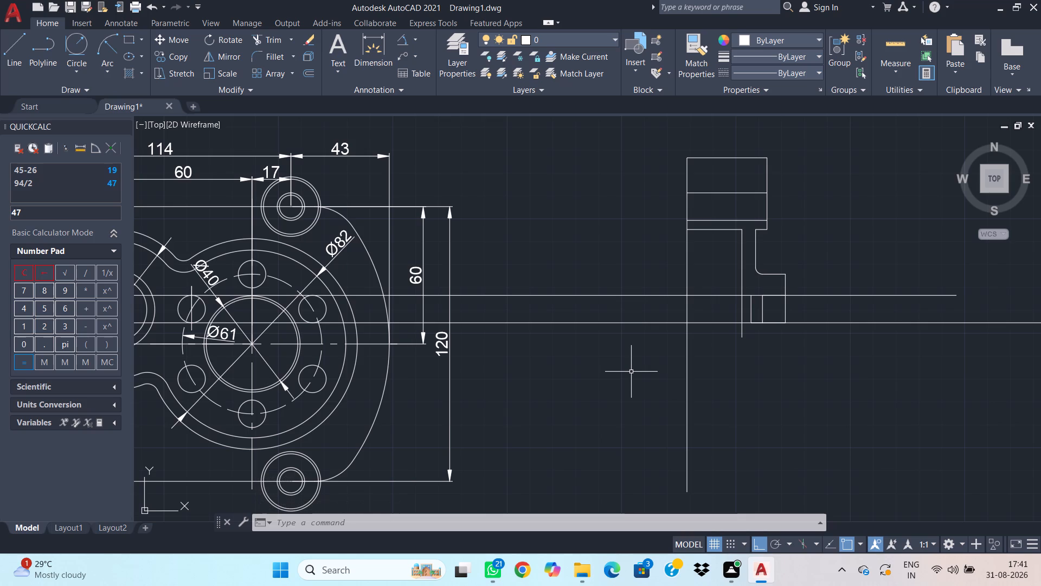
text(xl)
key(space)
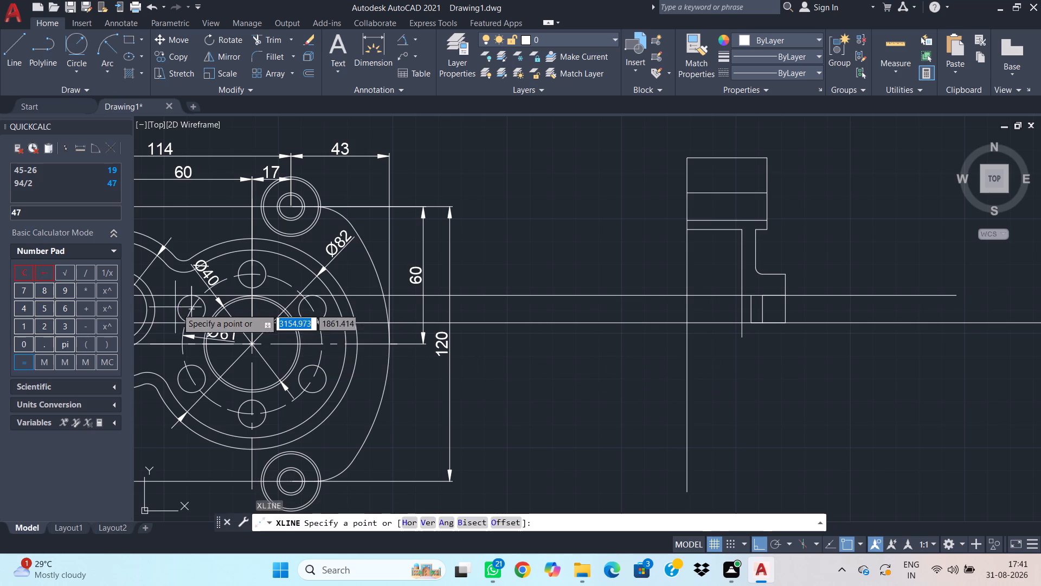
click(190, 309)
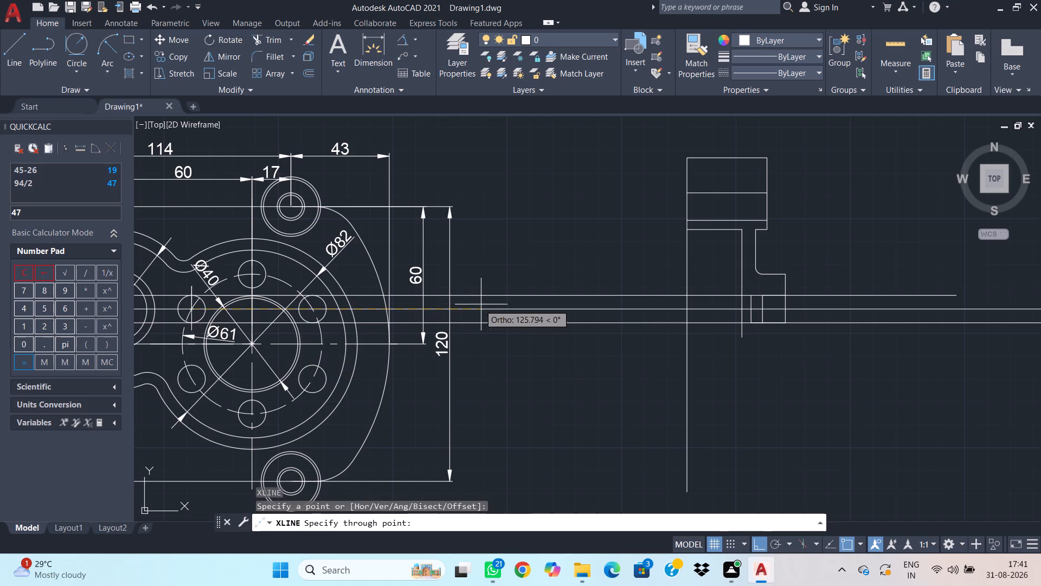
click(516, 305)
key(Escape)
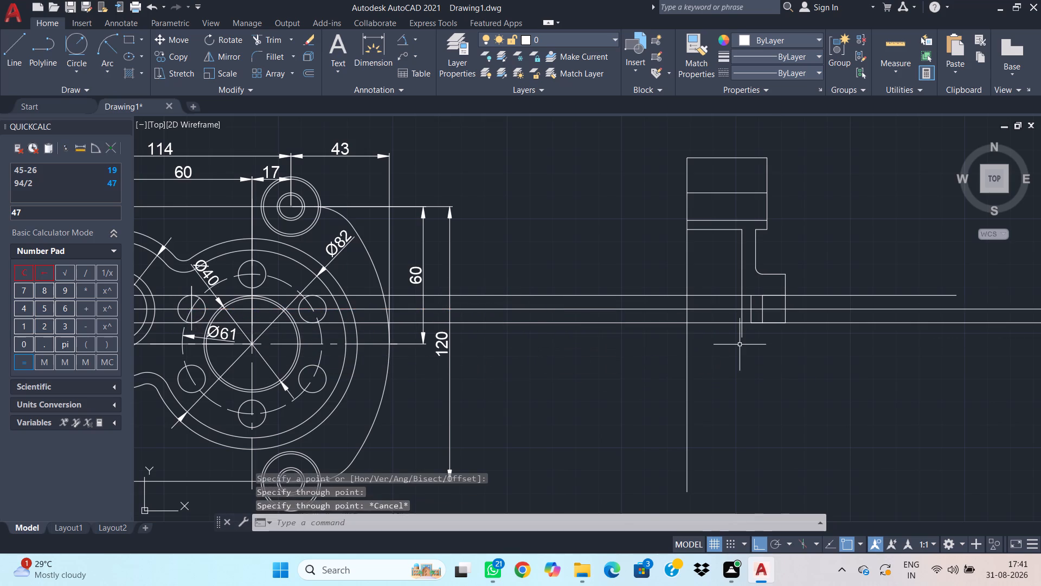
Draw the hole's pointed end with two sloping lines from the innermost 12-long vertical's ends, meeting where the centre ray crosses the adjacent long vertical.
scroll(757, 347, up, 2)
key(l)
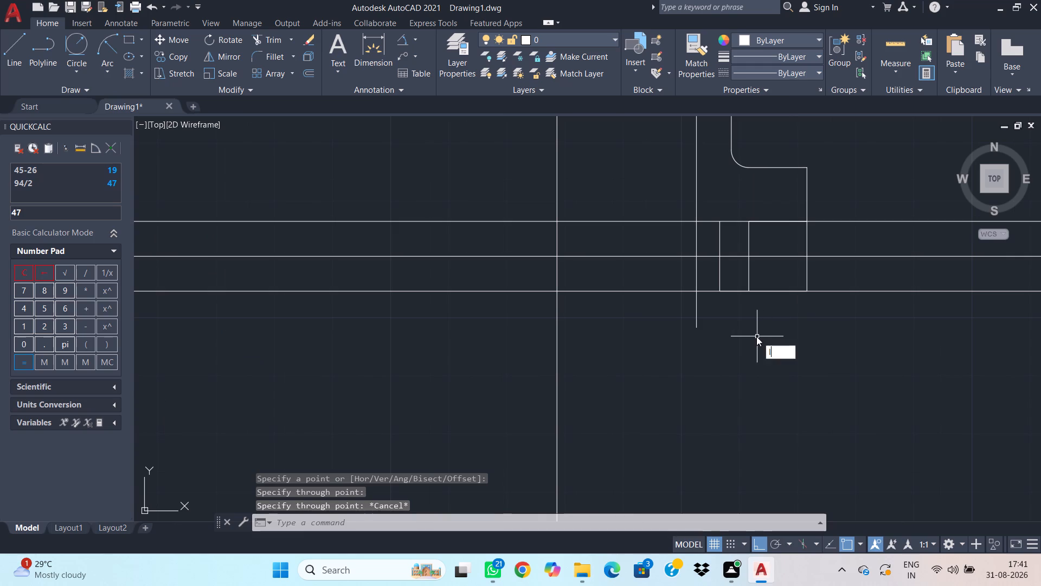
key(space)
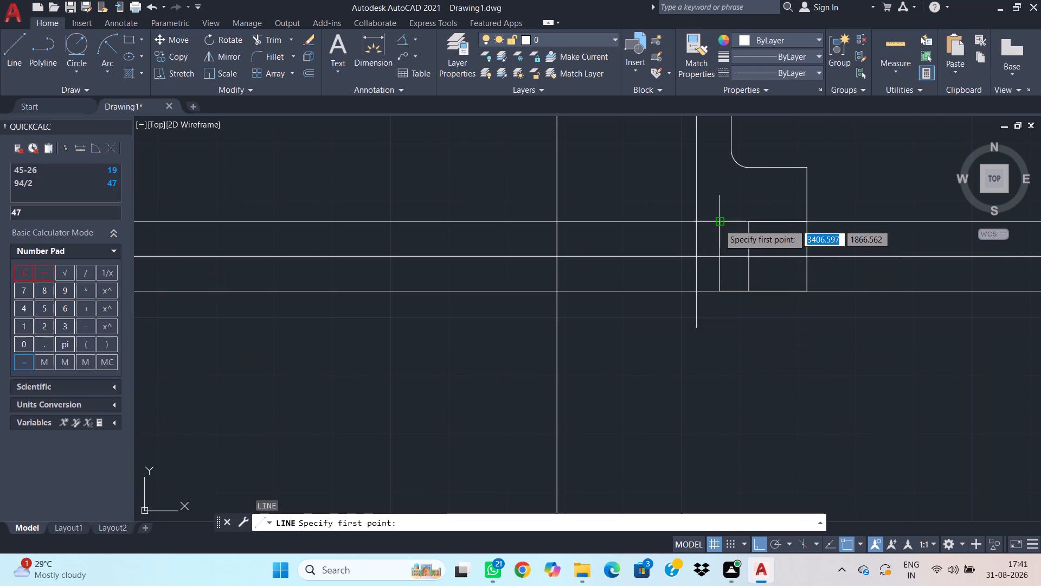
click(718, 224)
click(696, 258)
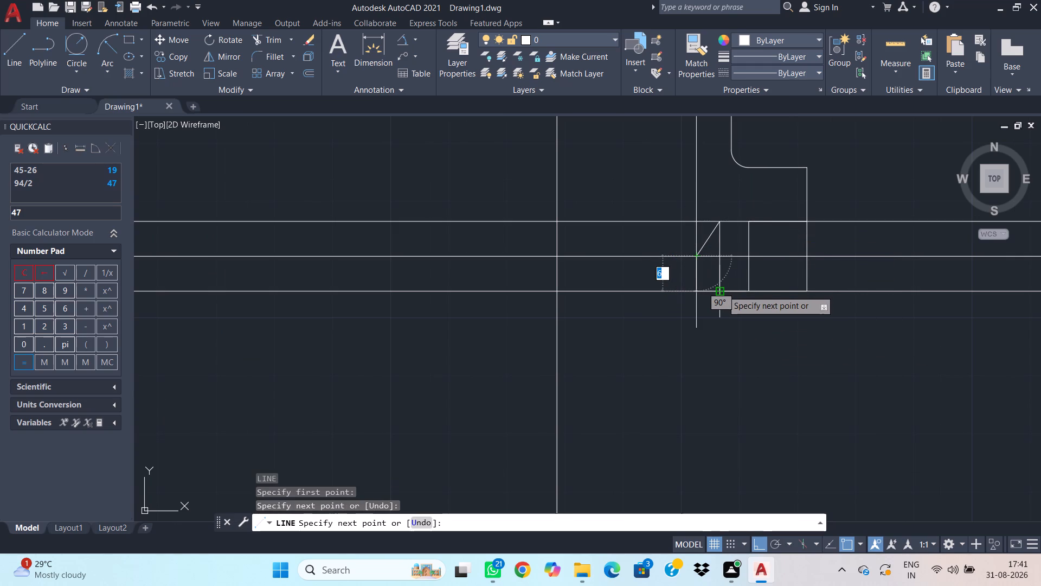
click(722, 290)
scroll(722, 290, down, 2)
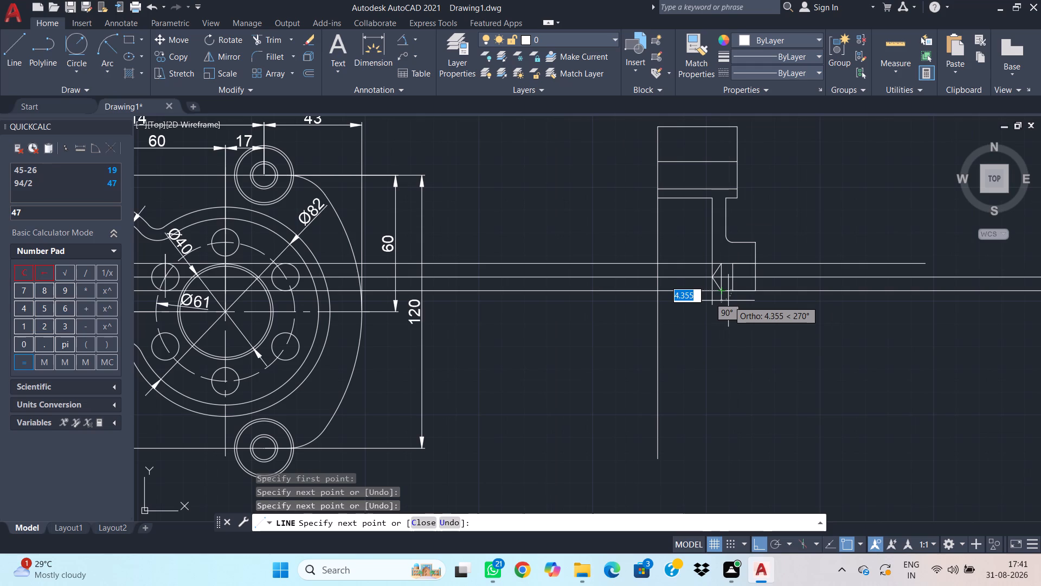
Erase the three horizontal projection rays running from the front view's bolt hole to the side view.
key(Escape)
click(856, 310)
click(830, 213)
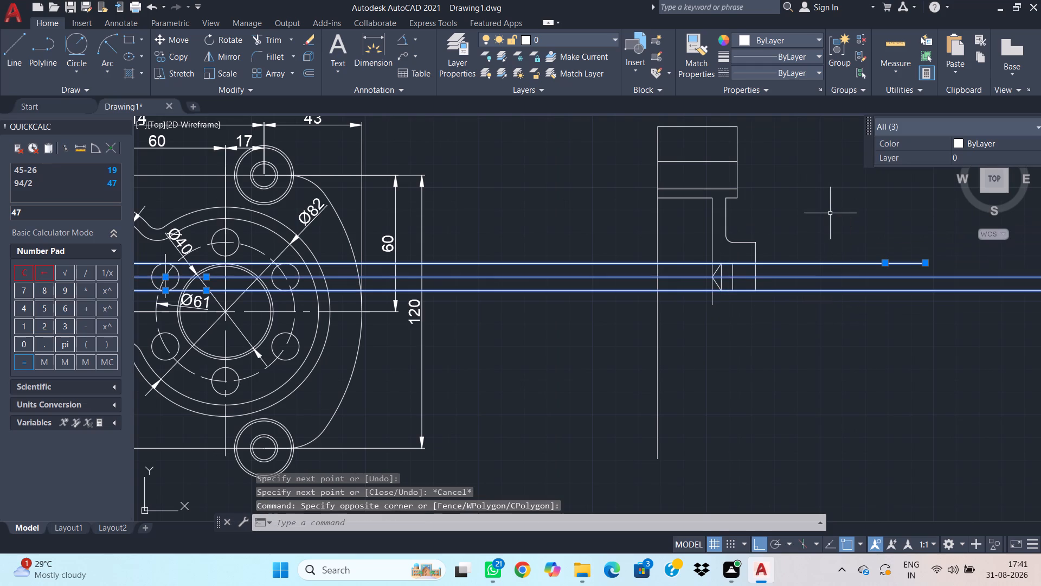
key(Delete)
Draw the bolt hole's missing upper edge between the tops of its two inner vertical lines in the side view.
scroll(728, 305, up, 1)
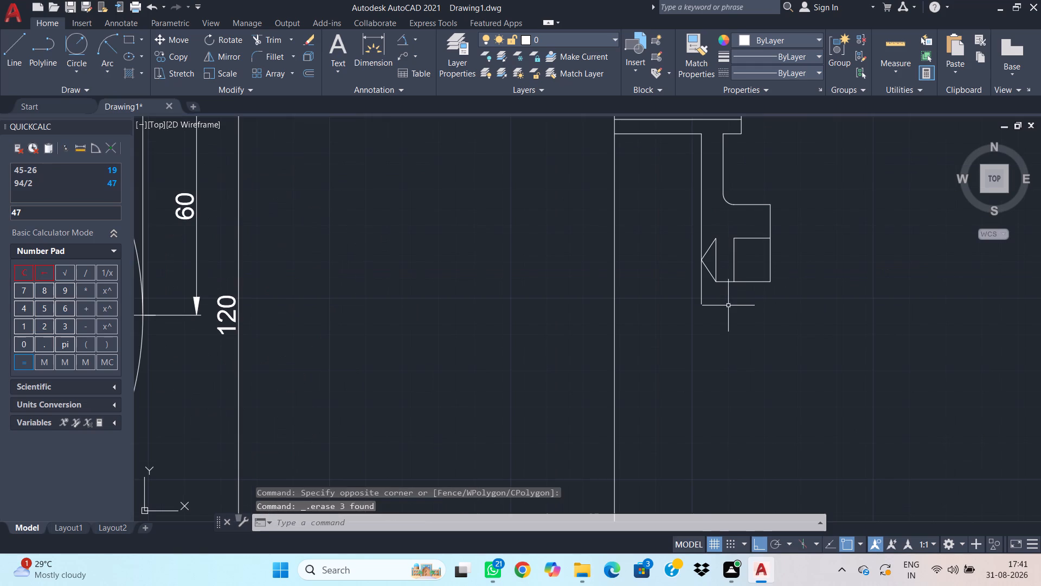
text(l)
key(space)
click(719, 239)
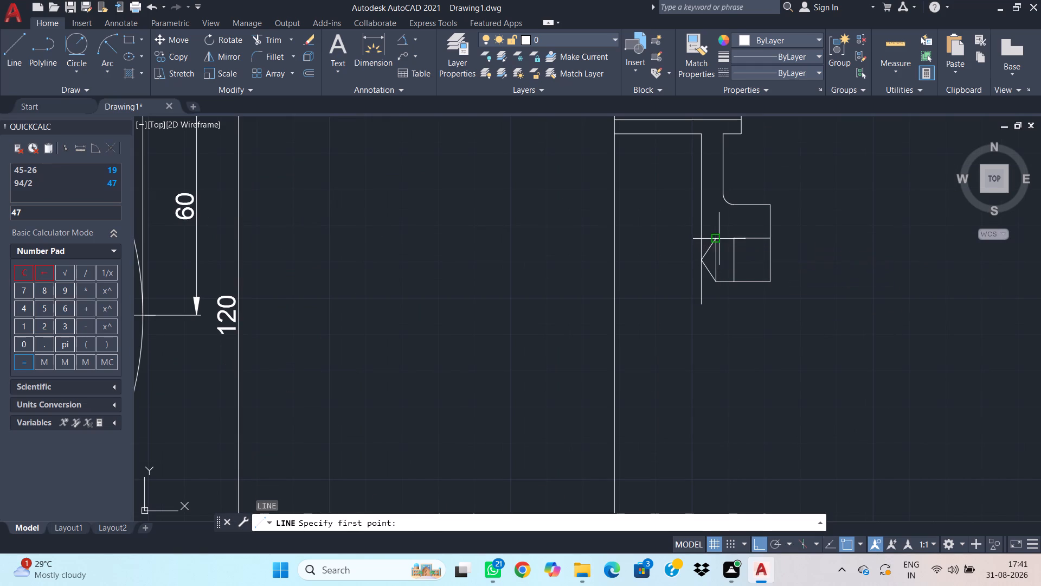
click(735, 240)
key(Escape)
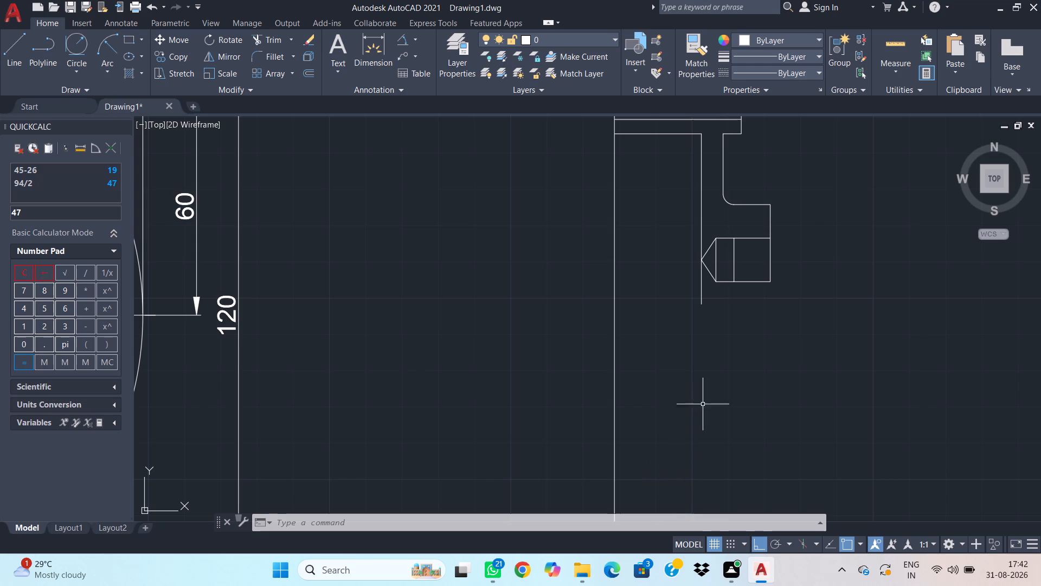
Check the side view's top edge width and the thickness of the web below it with the Dimension command, placing no dimension.
middle_drag(710, 326, 707, 438)
key(d)
text(im)
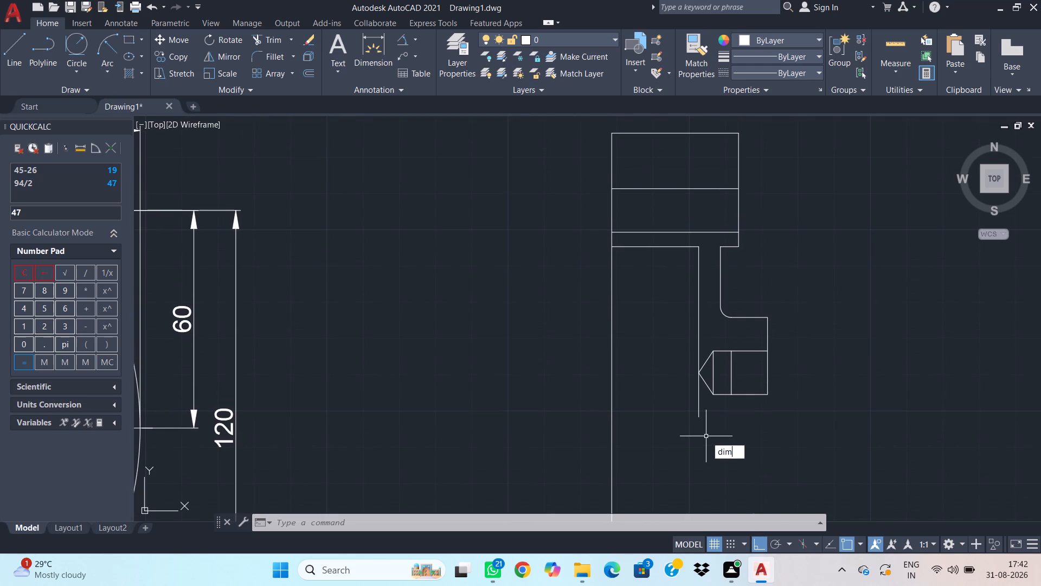
key(space)
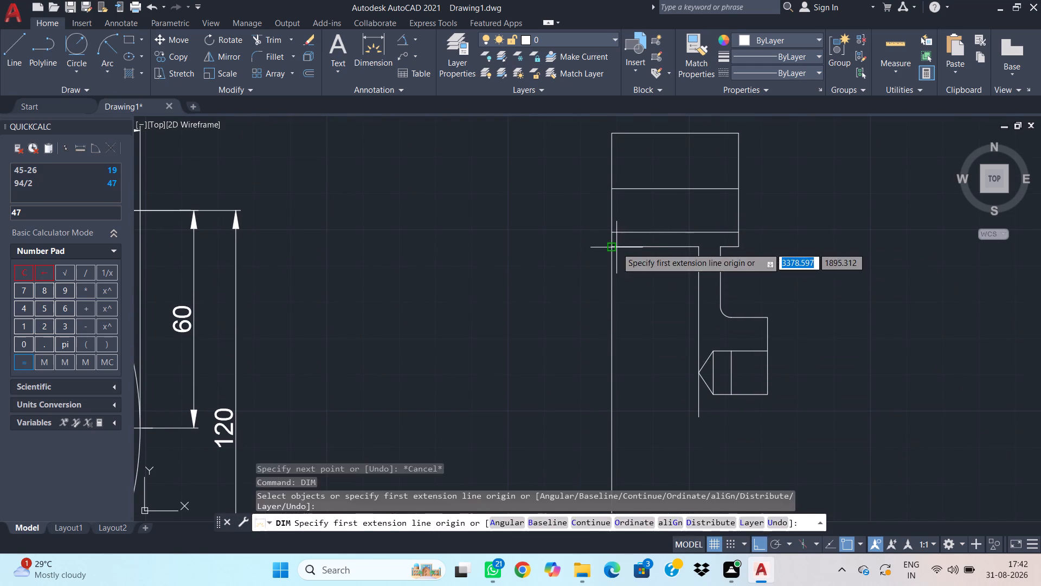
middle_drag(656, 224, 674, 292)
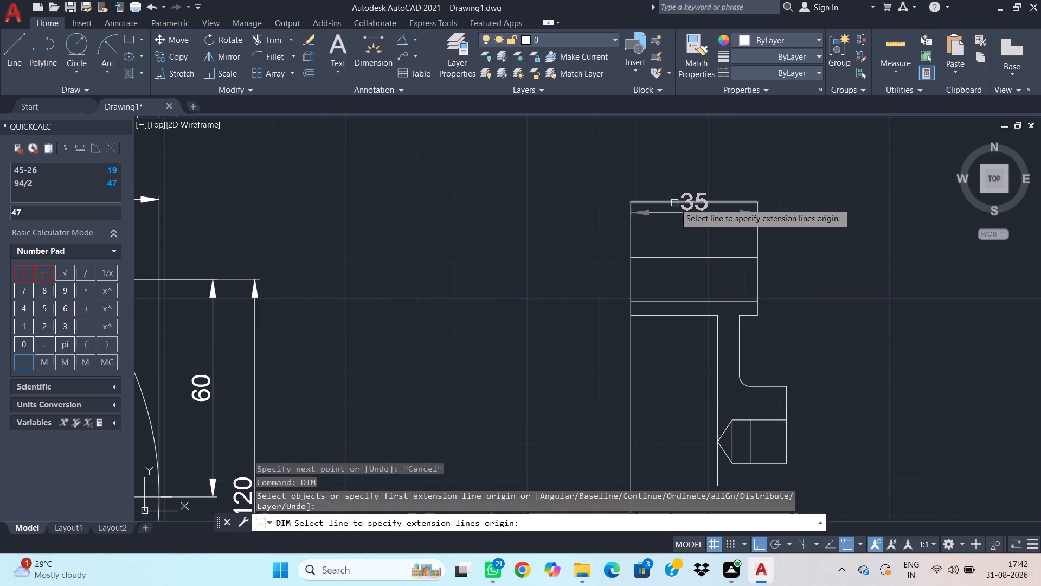
key(Escape)
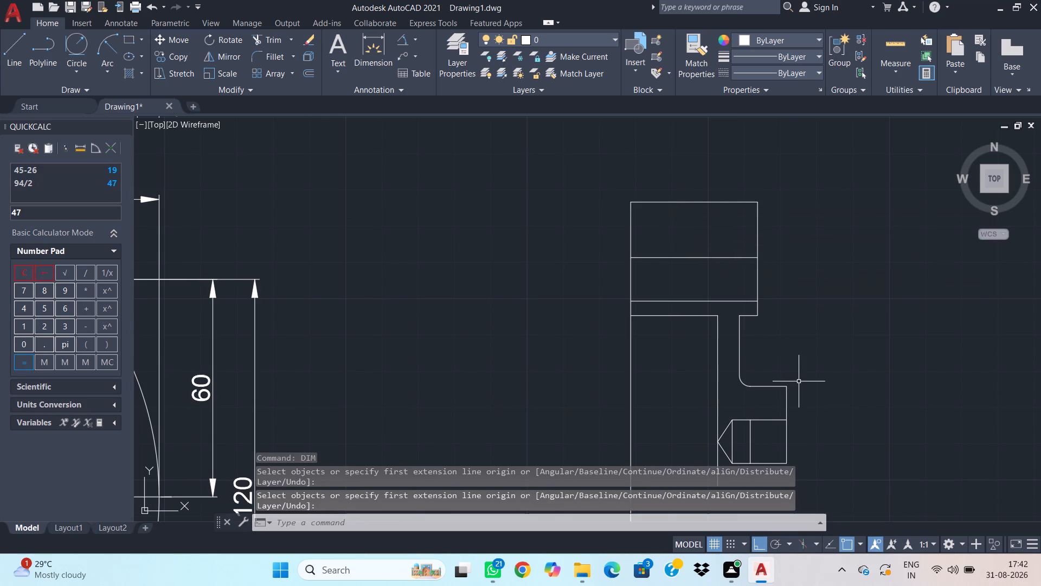
key(space)
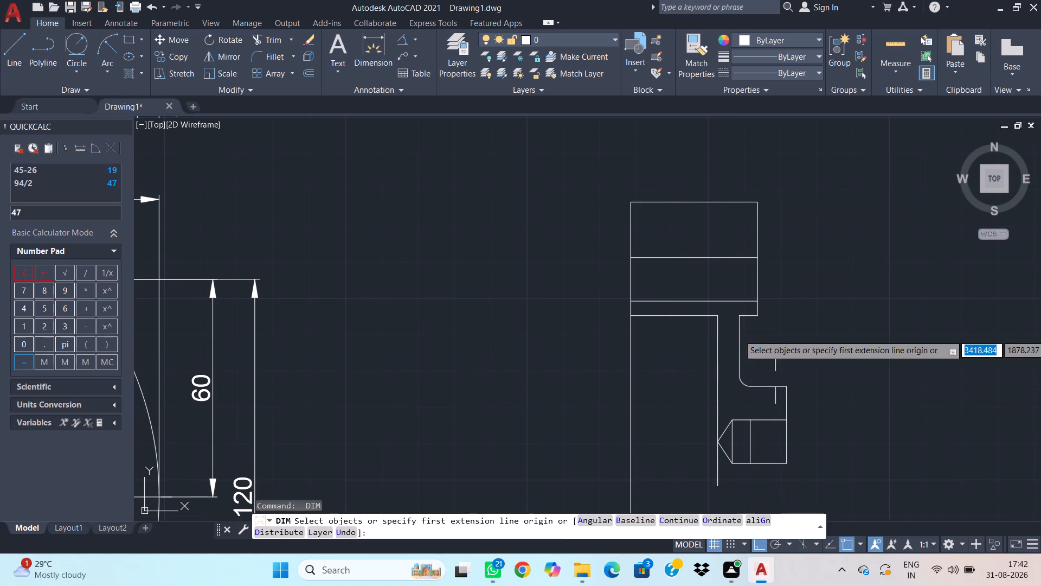
click(741, 316)
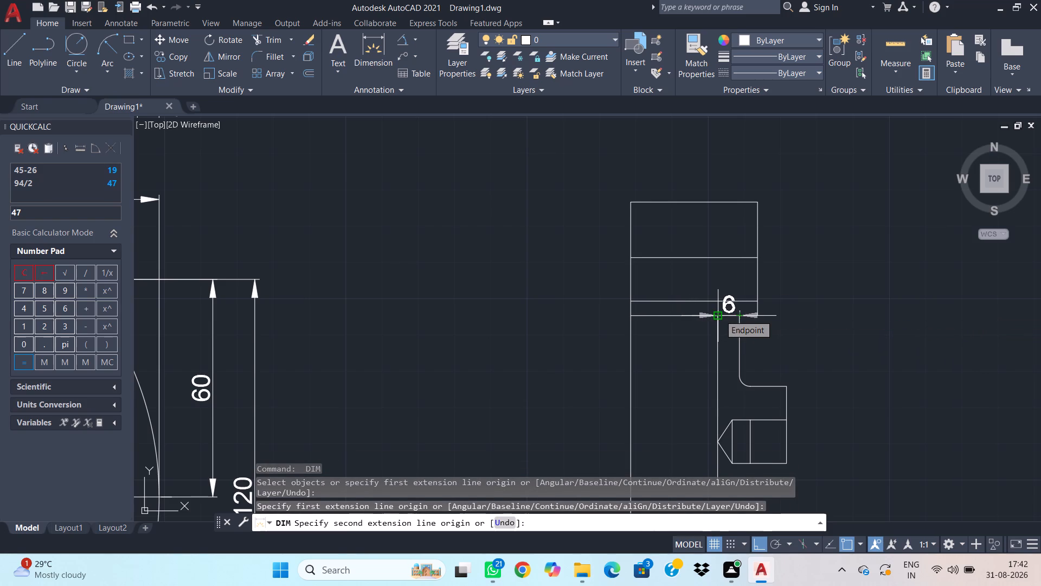
key(Escape)
Check the bolt hole's height along the boss's outer edge with the Dimension command, placing no dimension.
middle_drag(819, 432, 777, 275)
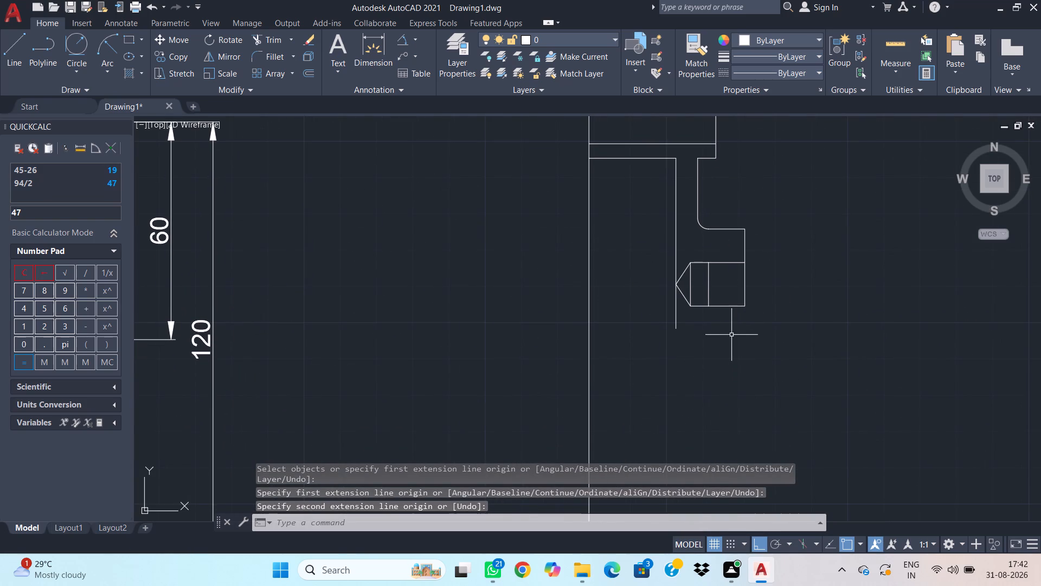
scroll(718, 334, up, 1)
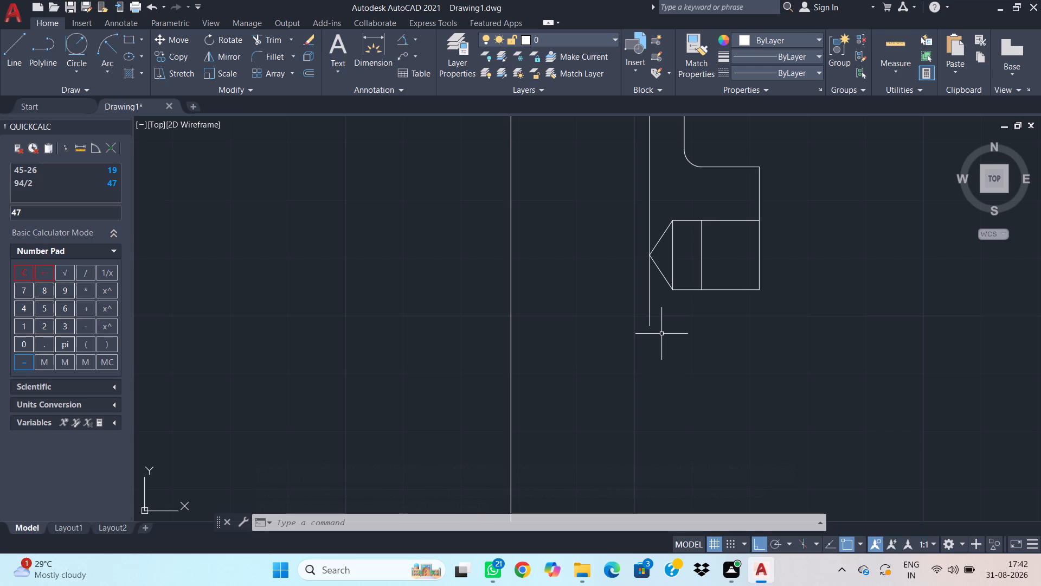
key(space)
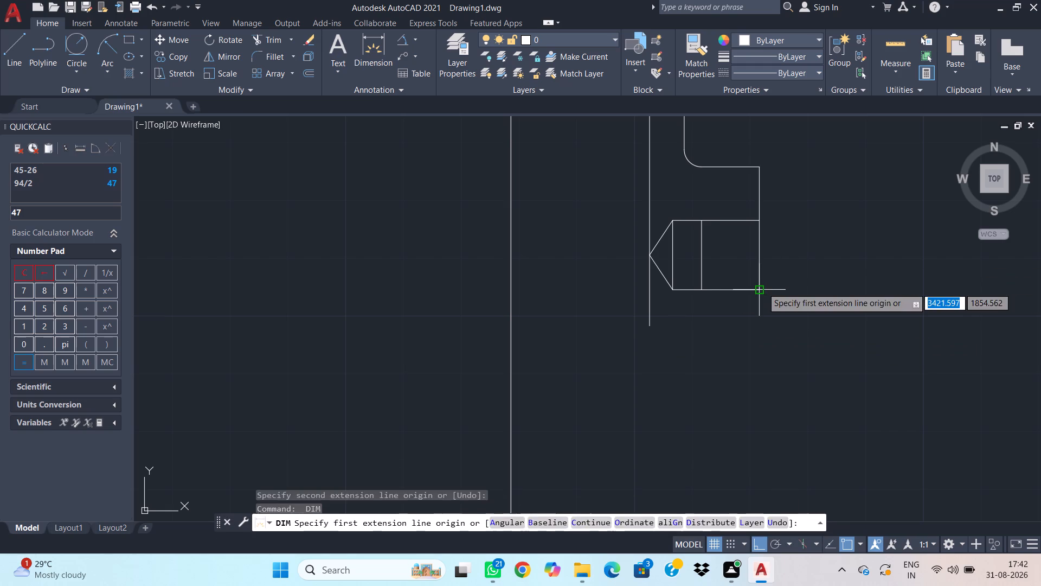
click(762, 288)
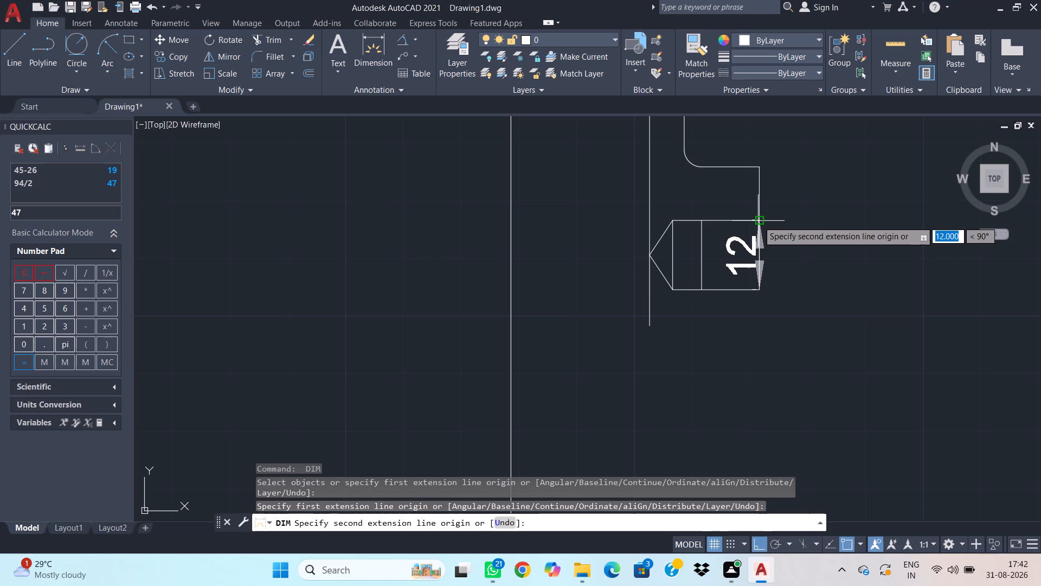
key(Escape)
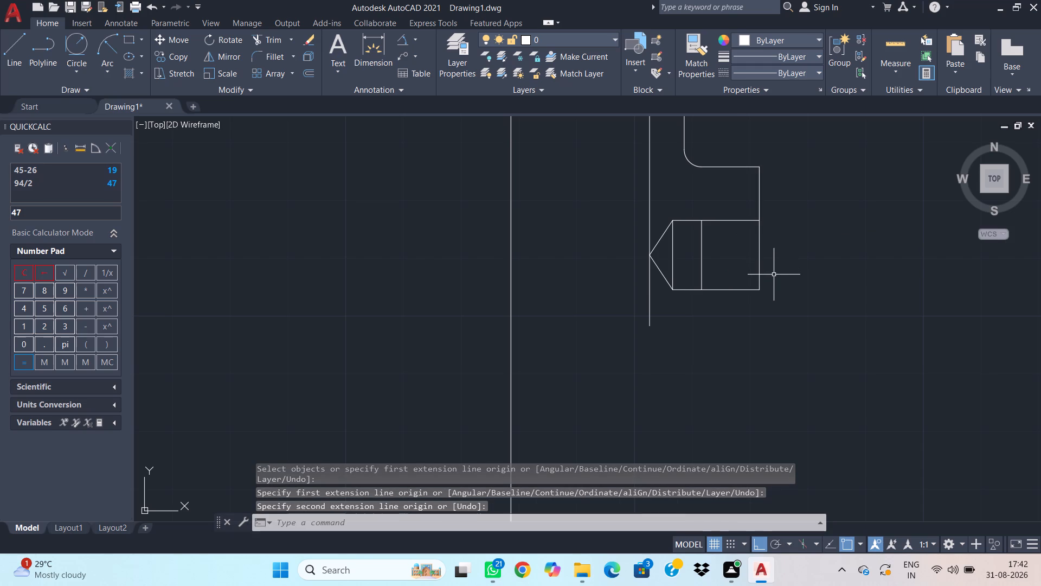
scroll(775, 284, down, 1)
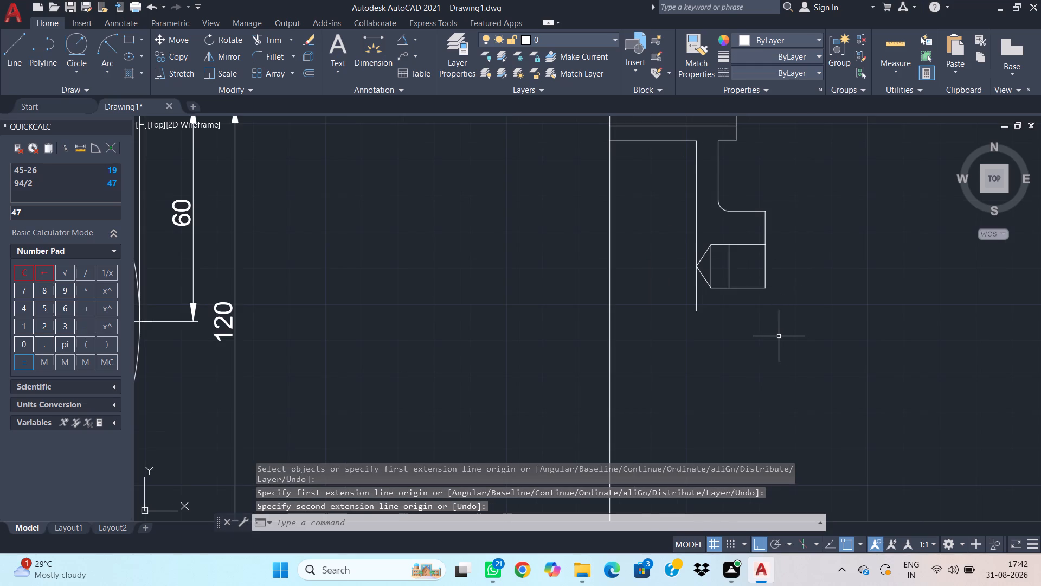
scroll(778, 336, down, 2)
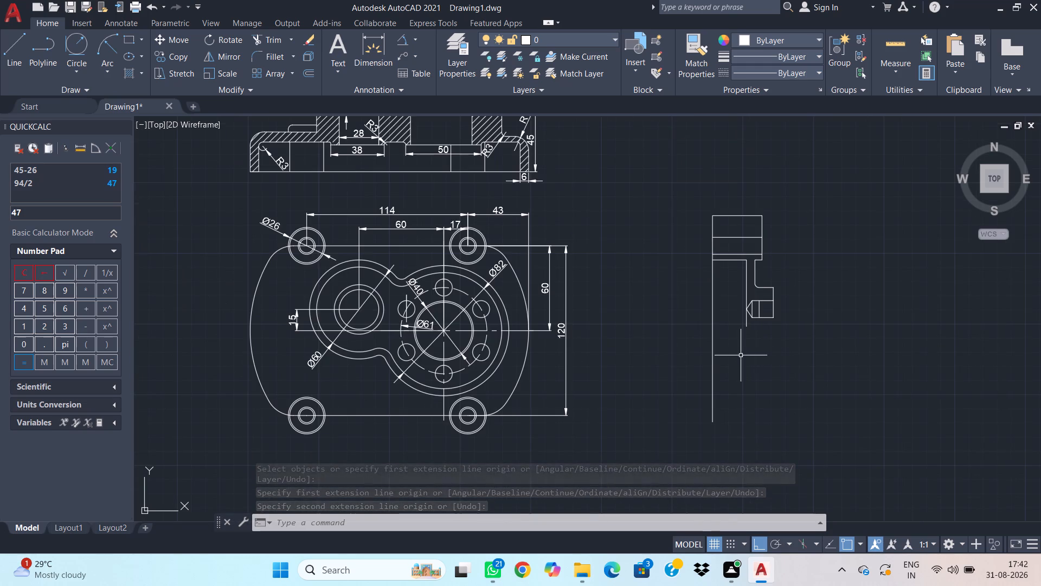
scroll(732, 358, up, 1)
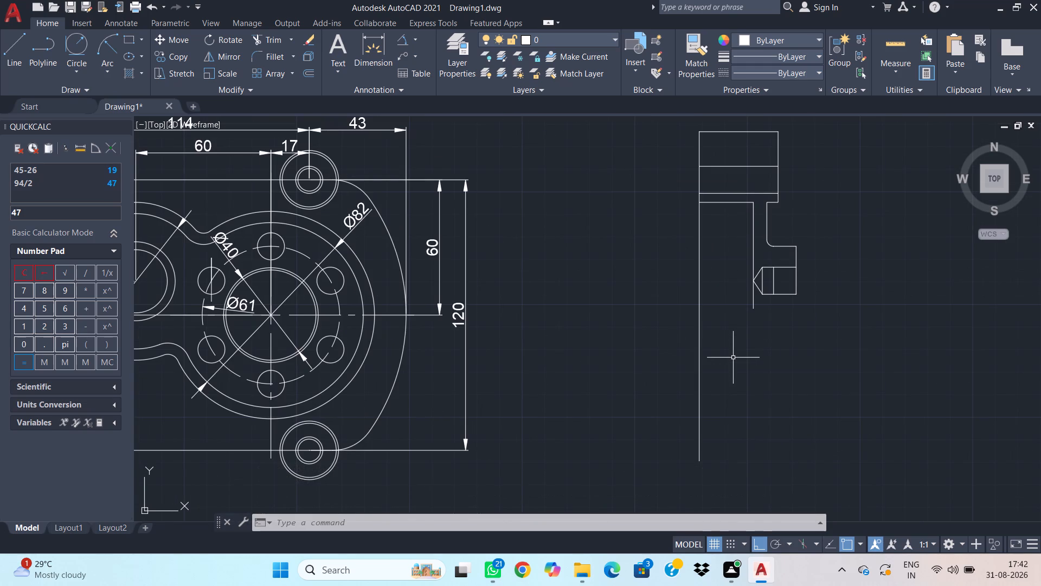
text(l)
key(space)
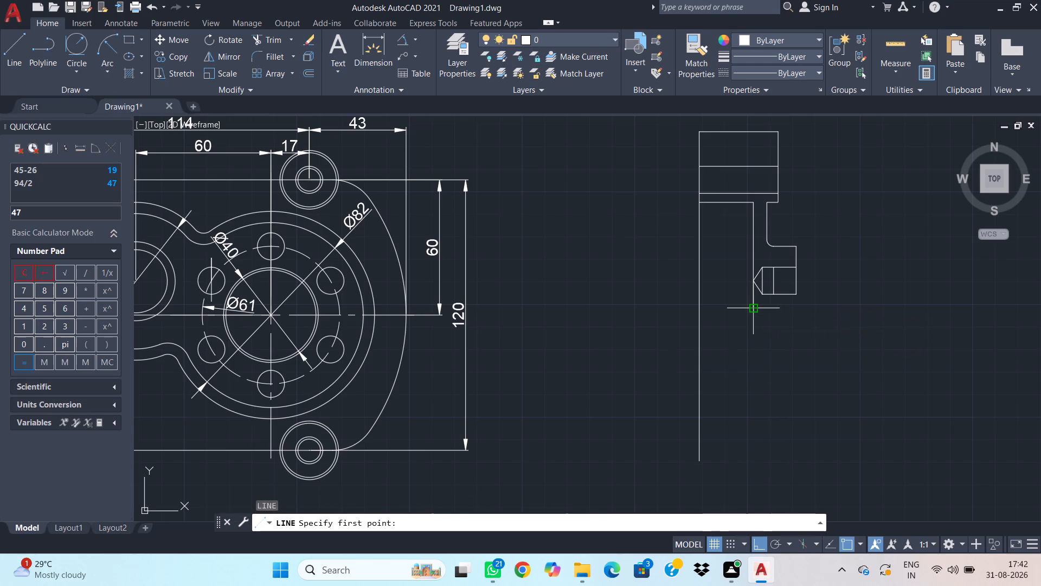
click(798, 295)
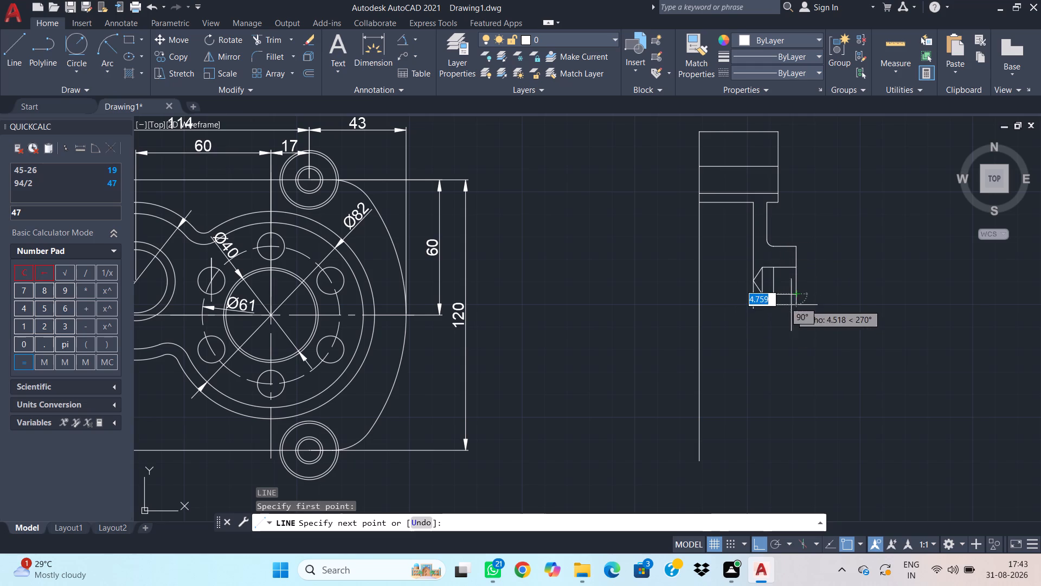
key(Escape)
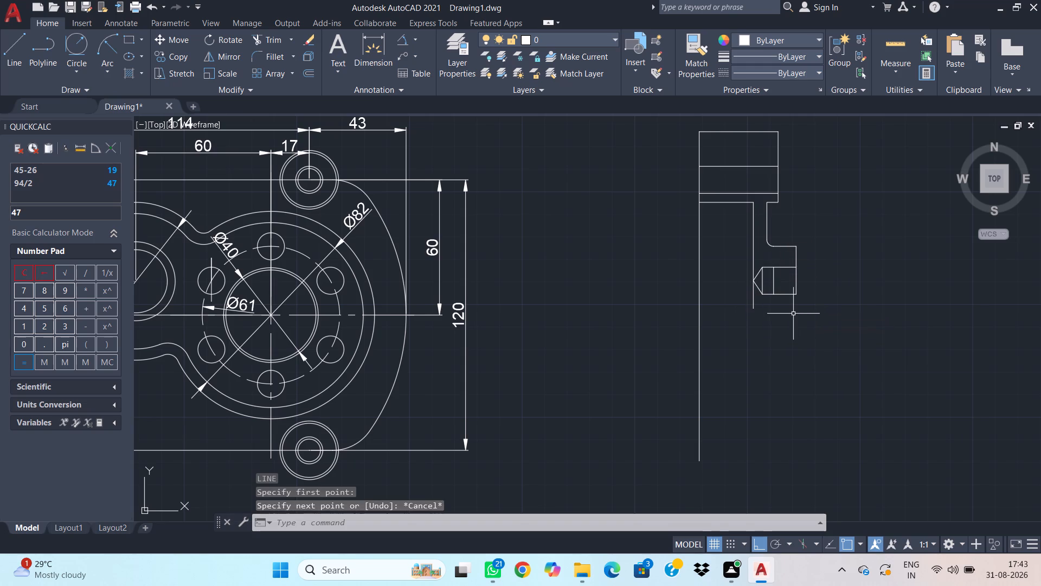
Draw a line 19 outward from the long inner vertical's lower end, continuing up about 6.25 to the bolt hole's lower outer corner.
text(l)
key(space)
click(753, 309)
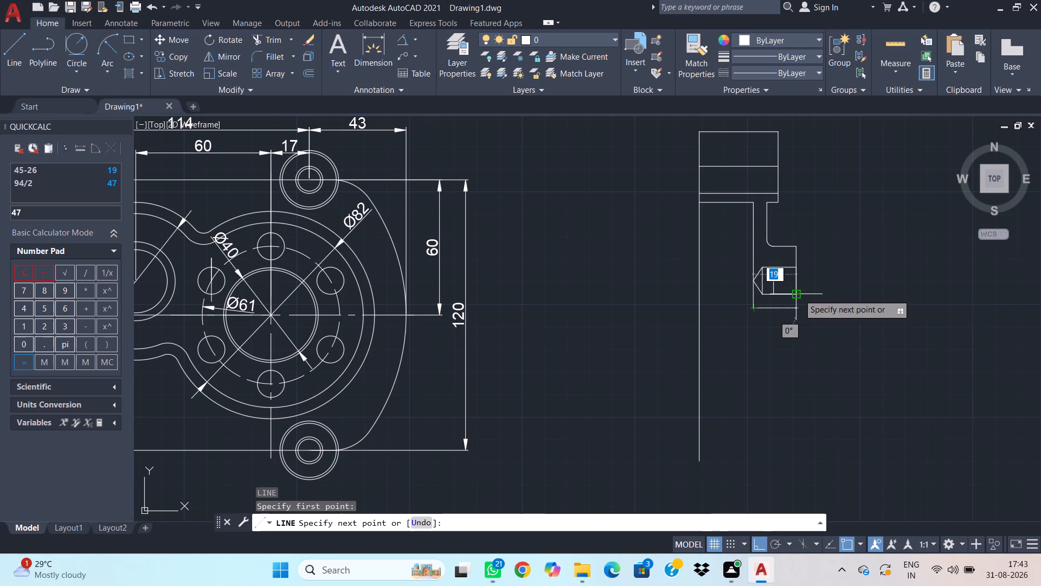
click(796, 310)
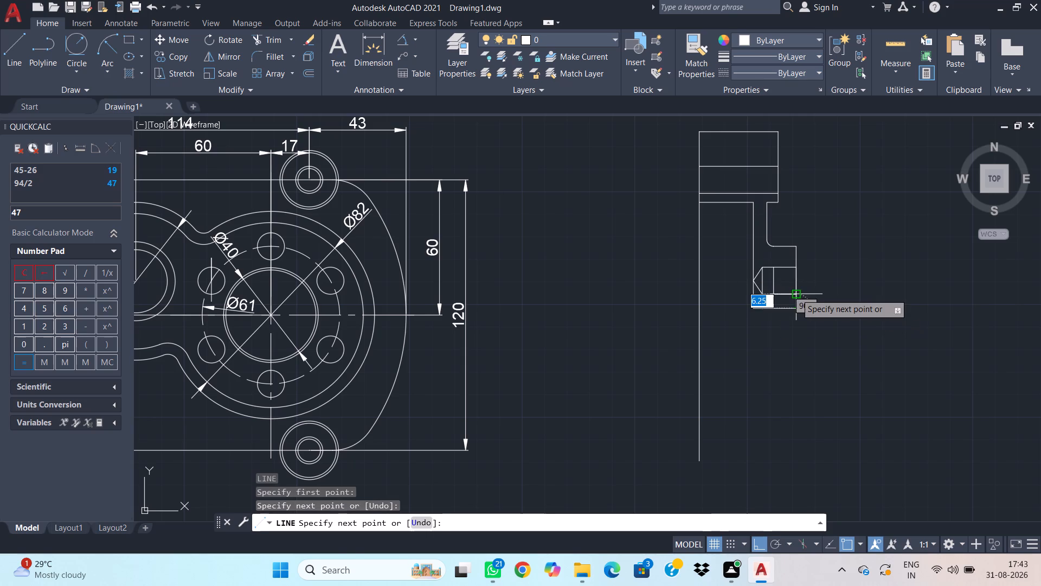
click(796, 294)
key(Escape)
Move the pointed bolt hole and the boss's upper, outer and bottom edges horizontally outward by about 1.8.
scroll(778, 308, up, 2)
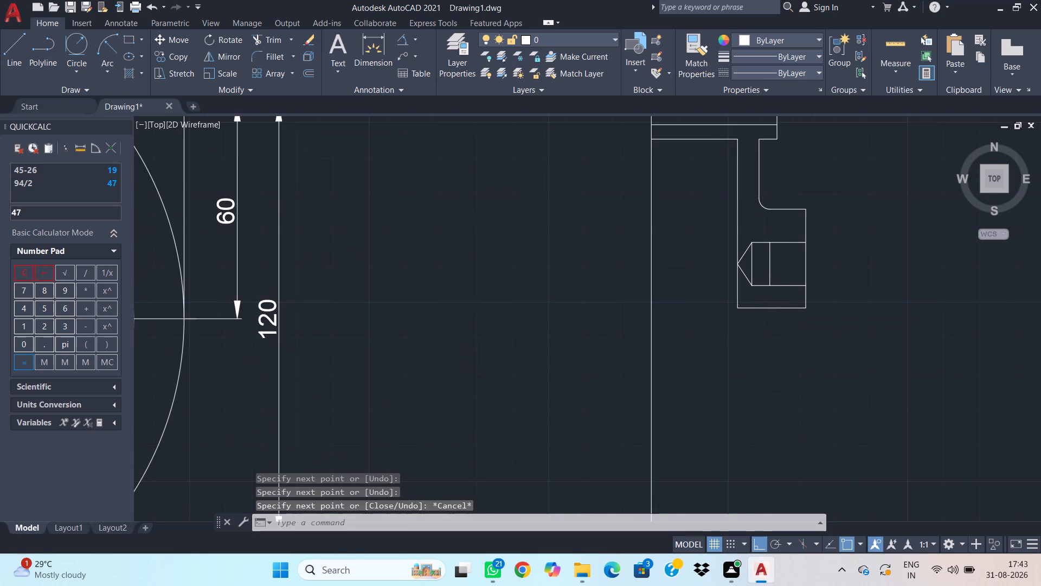
click(858, 352)
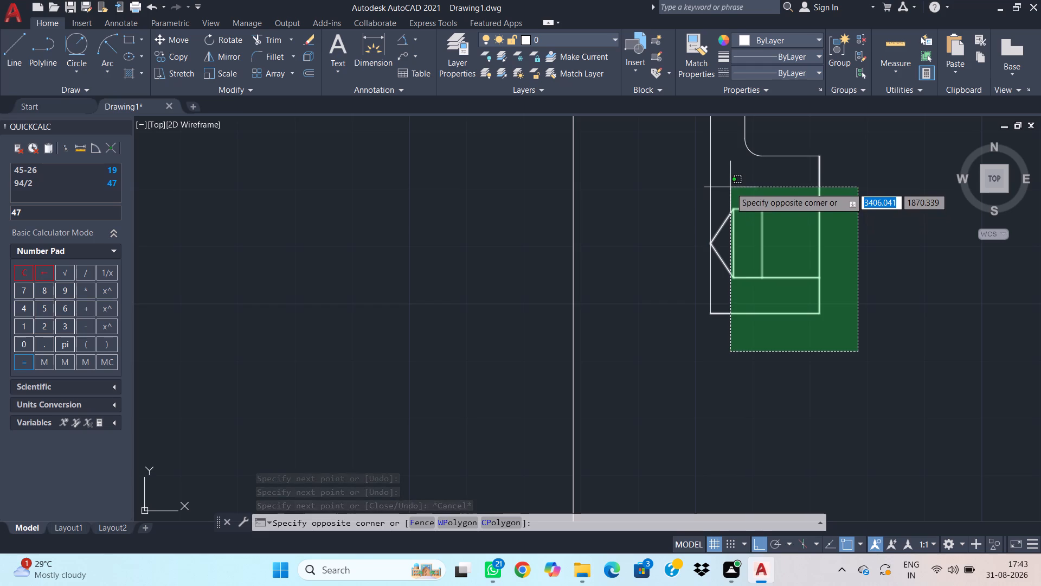
click(730, 171)
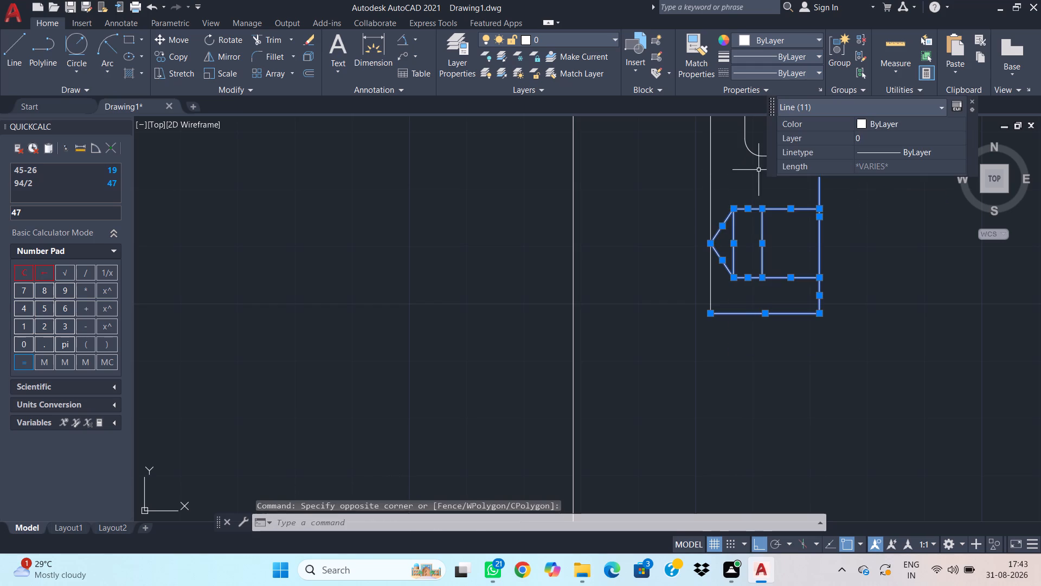
click(971, 100)
click(808, 183)
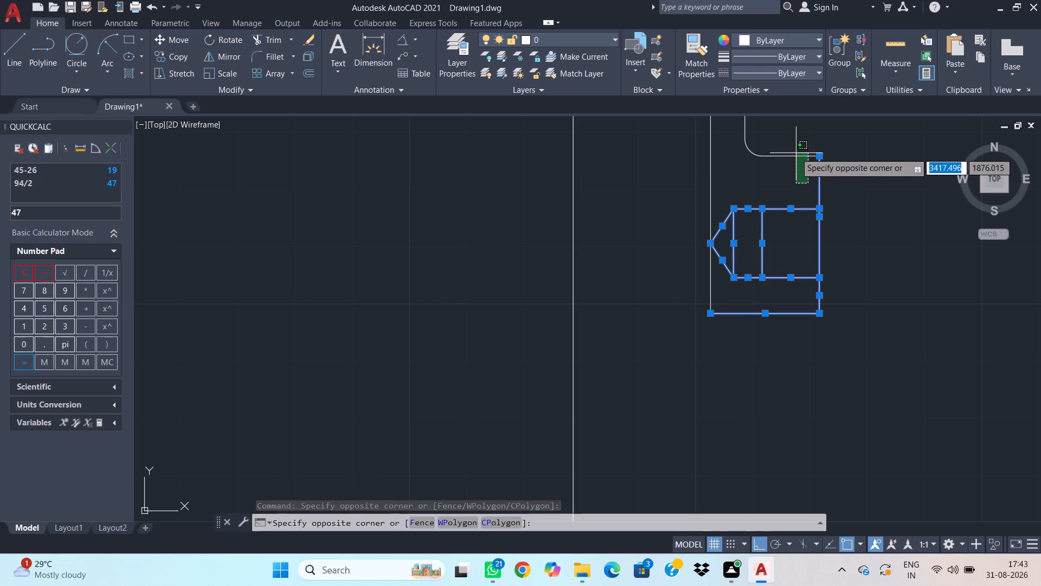
click(793, 146)
text(m)
key(space)
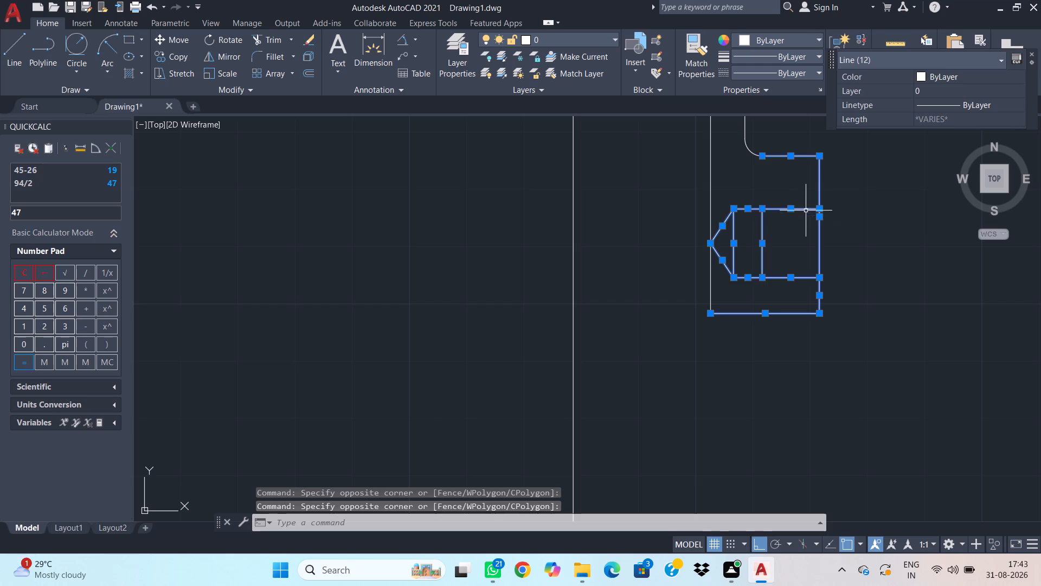
click(890, 225)
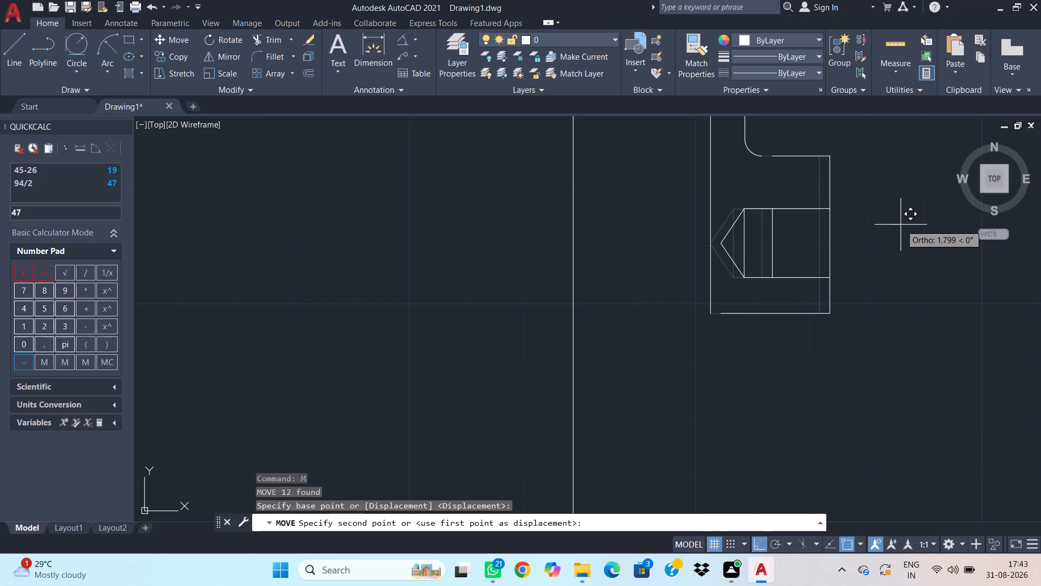
click(901, 225)
Draw a short line joining the moved bottom edge's inner end to the long inner vertical's lower end.
scroll(901, 225, down, 2)
scroll(899, 228, up, 1)
middle_drag(898, 228, 806, 322)
text(l)
key(space)
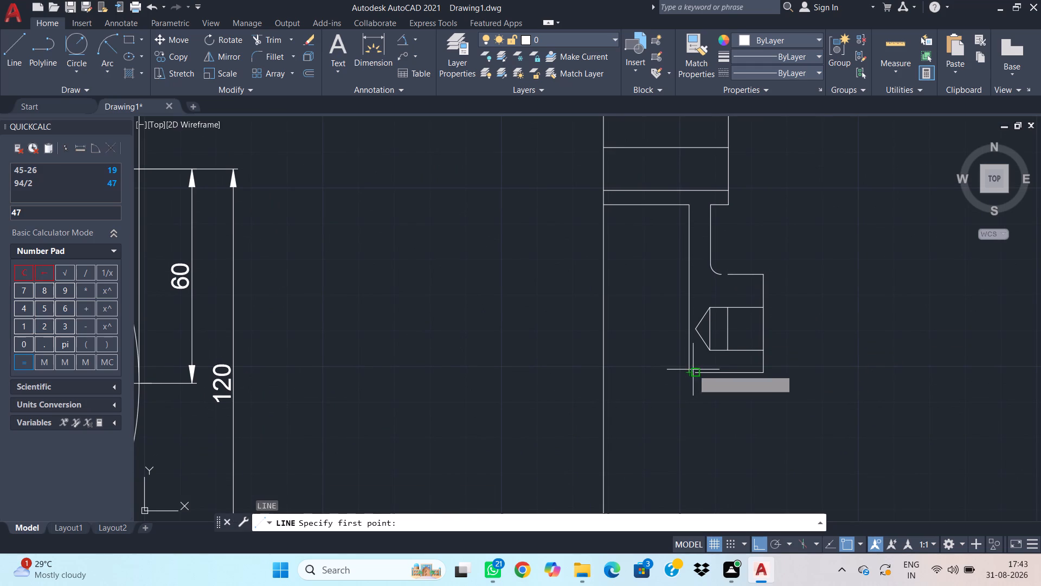
click(693, 373)
click(687, 371)
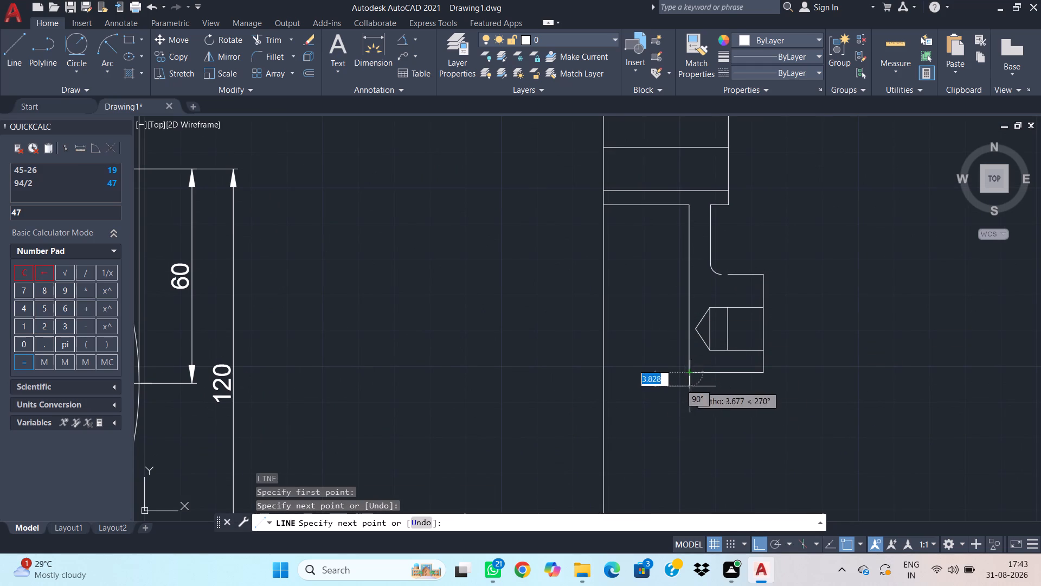
key(Escape)
Draw a short horizontal line joining the fillet's lower end to the boss's moved upper edge.
scroll(709, 381, up, 1)
key(space)
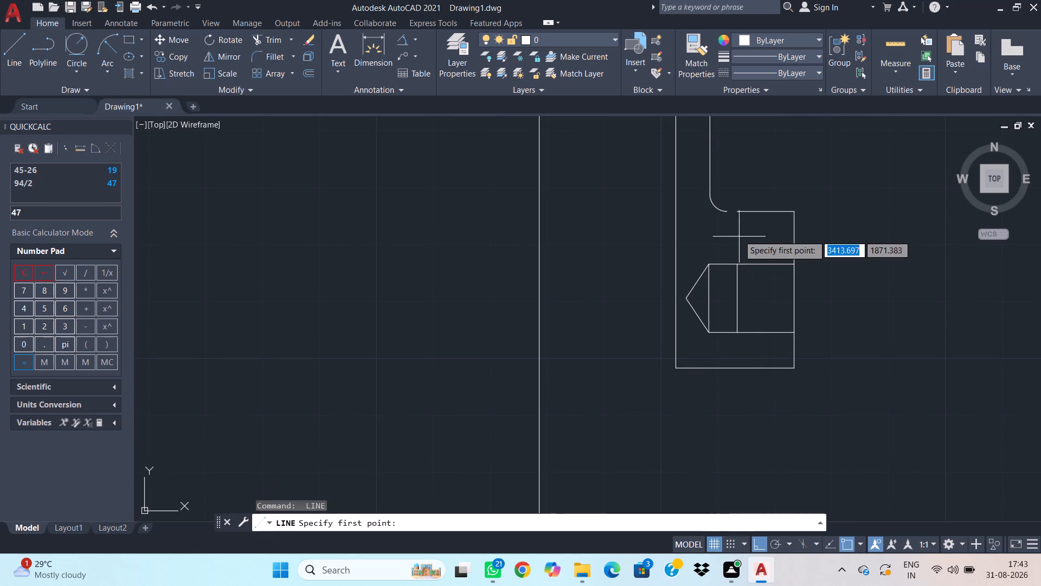
click(728, 211)
click(741, 212)
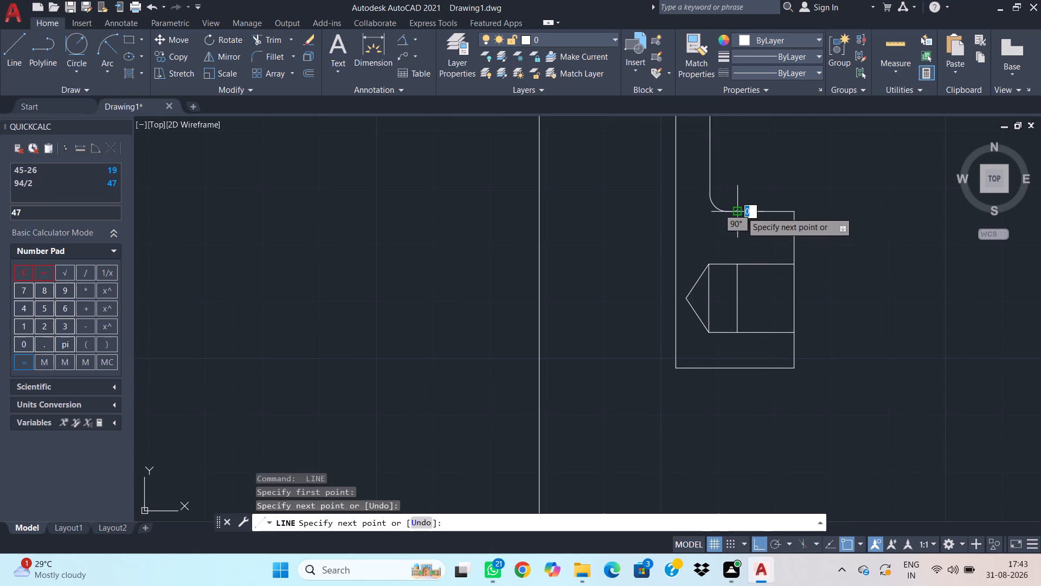
key(Escape)
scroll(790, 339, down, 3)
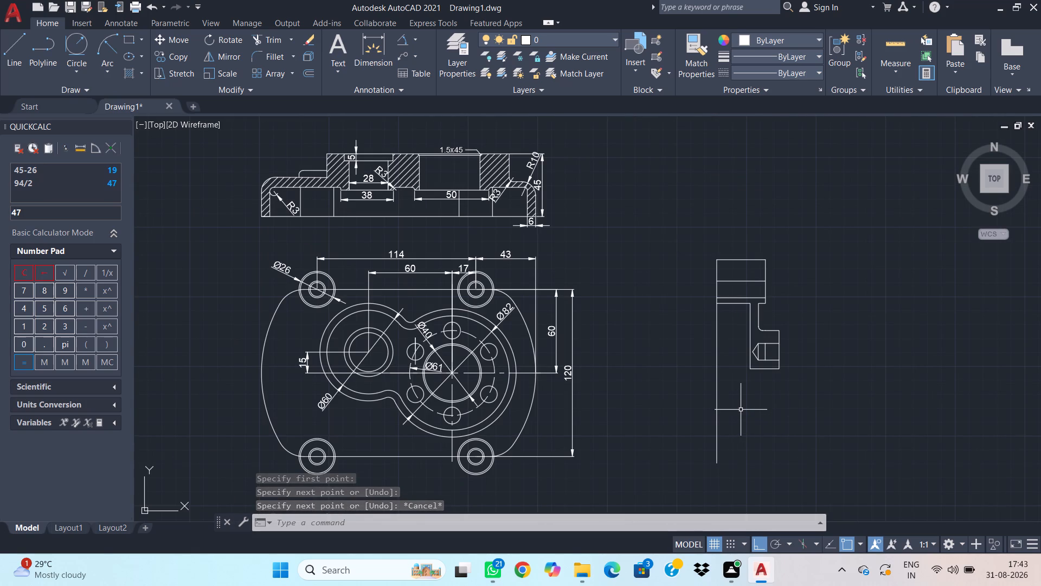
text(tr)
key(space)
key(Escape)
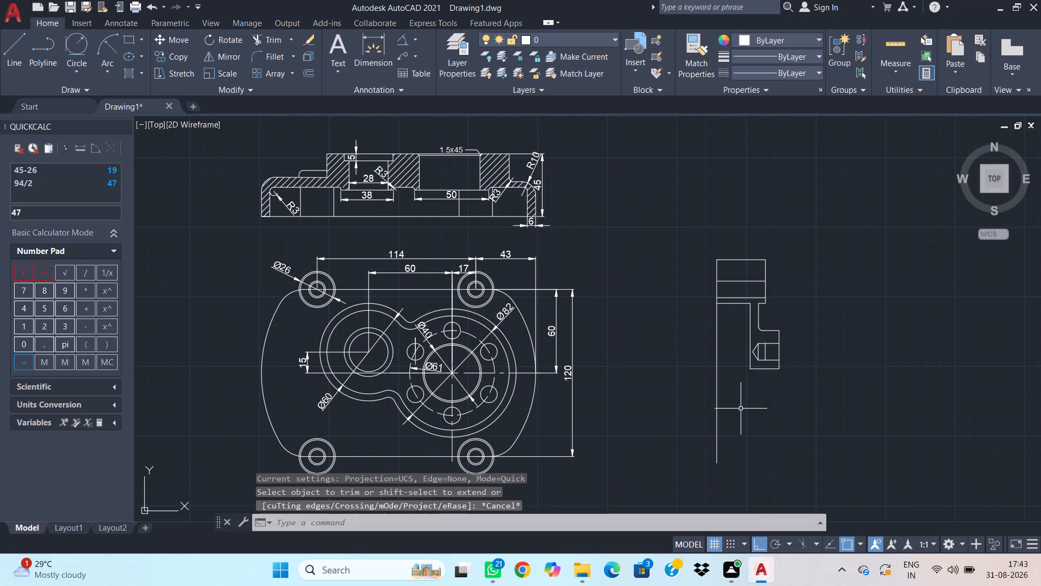
Draw a horizontal line from the boss's bottom edge at the long inner vertical across and past the long base vertical.
text(l)
key(space)
click(754, 368)
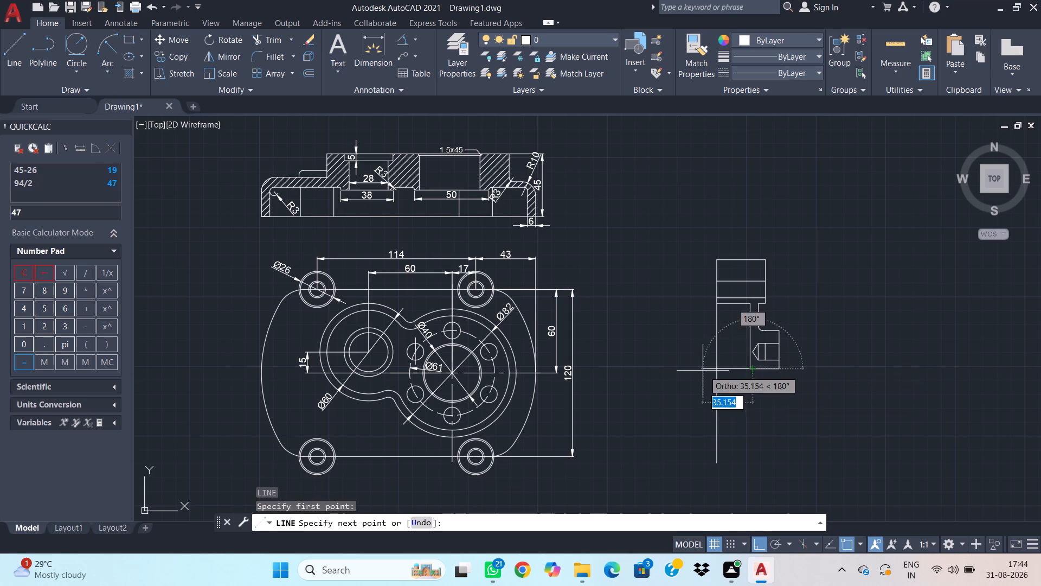
click(687, 371)
key(Escape)
Trim the base vertical below the new bottom line and the part of that line overhanging past the base vertical.
text(tr)
key(space)
drag(750, 397, 693, 347)
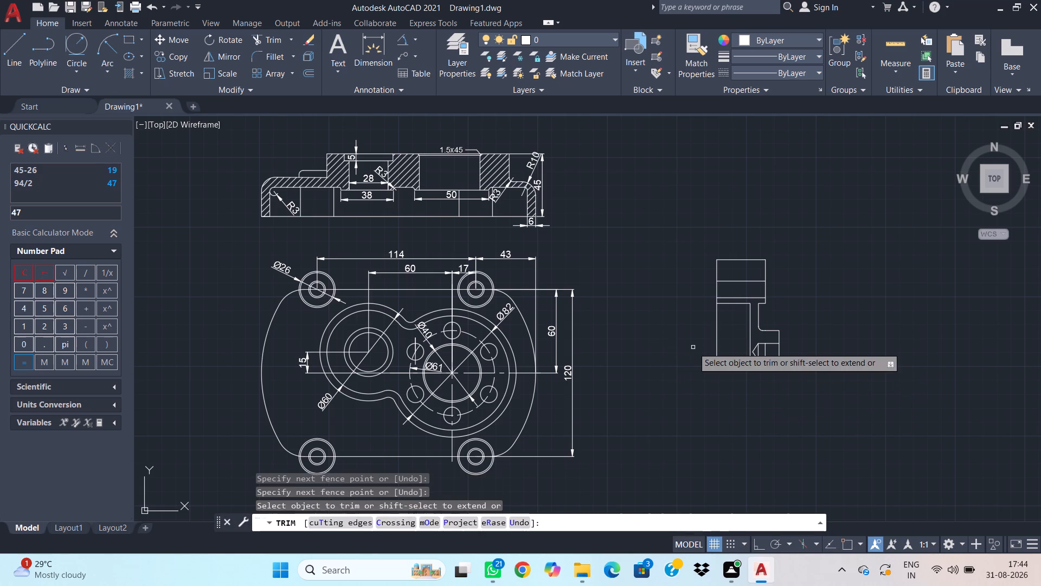
key(Escape)
Mirror the whole half side view about its horizontal bottom edge, keeping the original.
click(820, 400)
click(671, 230)
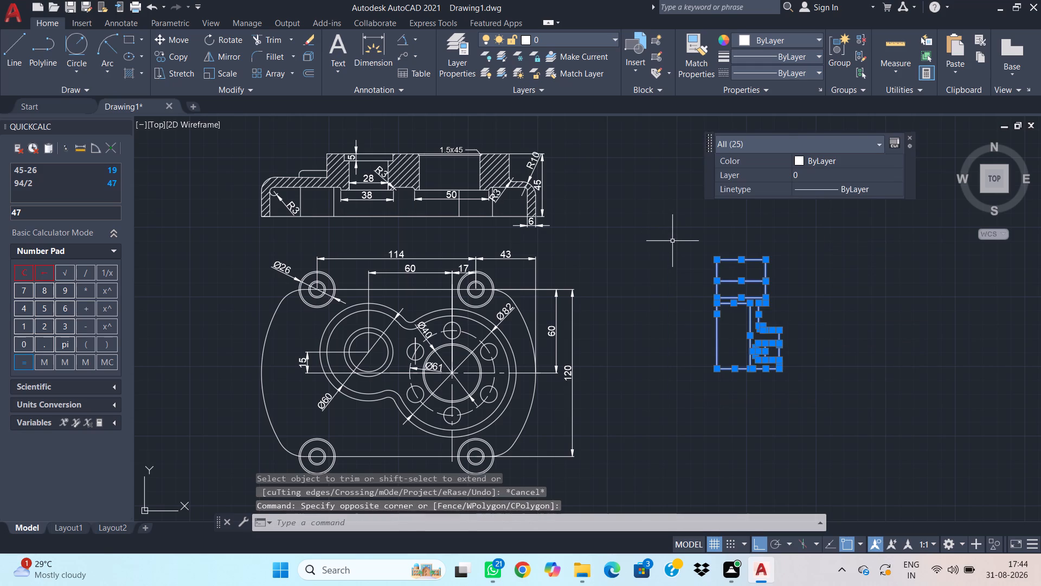
text(mi)
key(space)
click(719, 366)
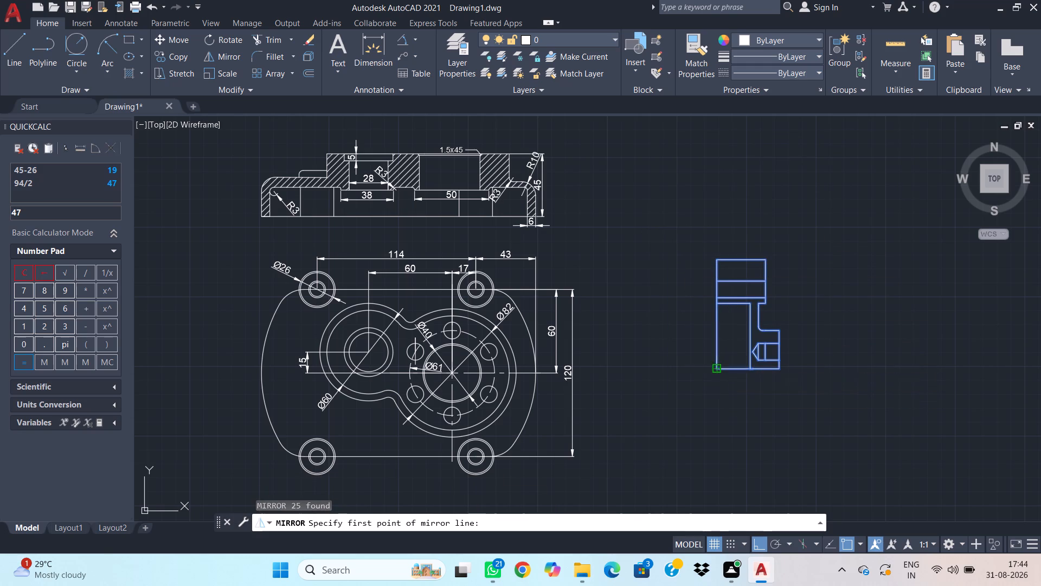
click(822, 422)
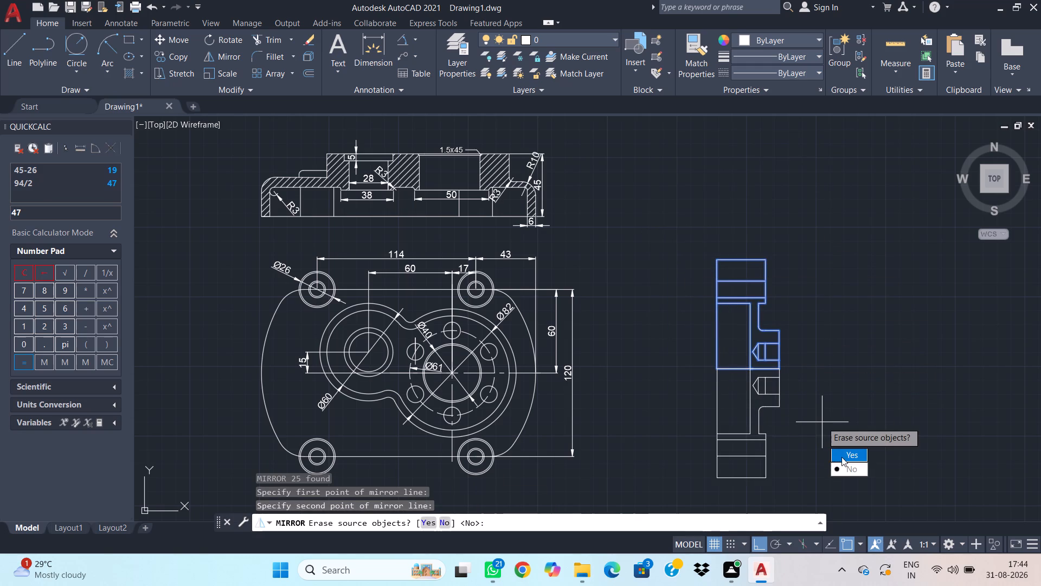
drag(845, 468, 822, 422)
key(Escape)
Delete the overlapping horizontal lines along the mirror axis, including the short leftover pieces beside the long inner vertical.
scroll(755, 400, up, 1)
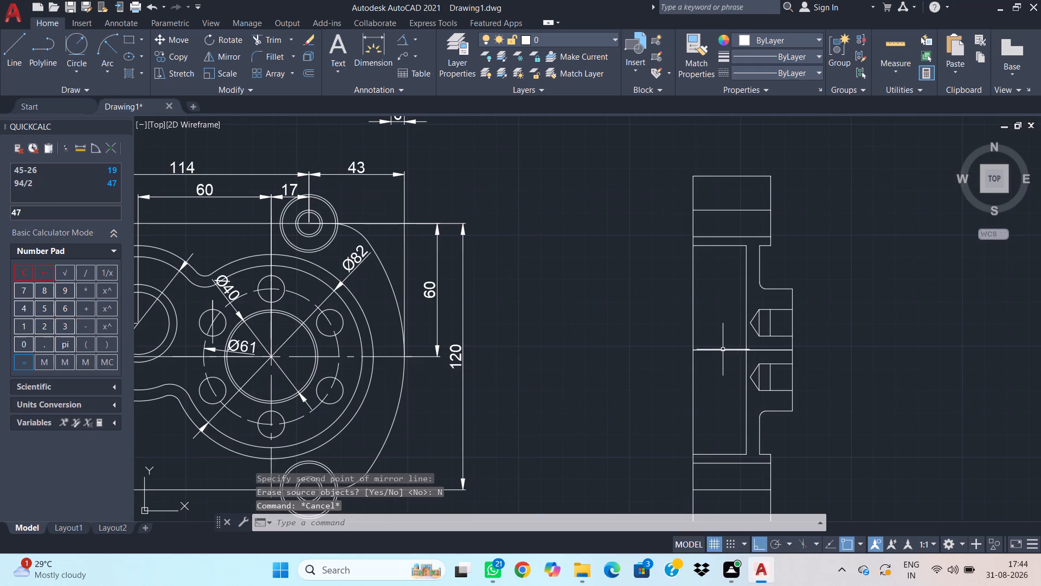
drag(725, 366, 723, 360)
click(717, 342)
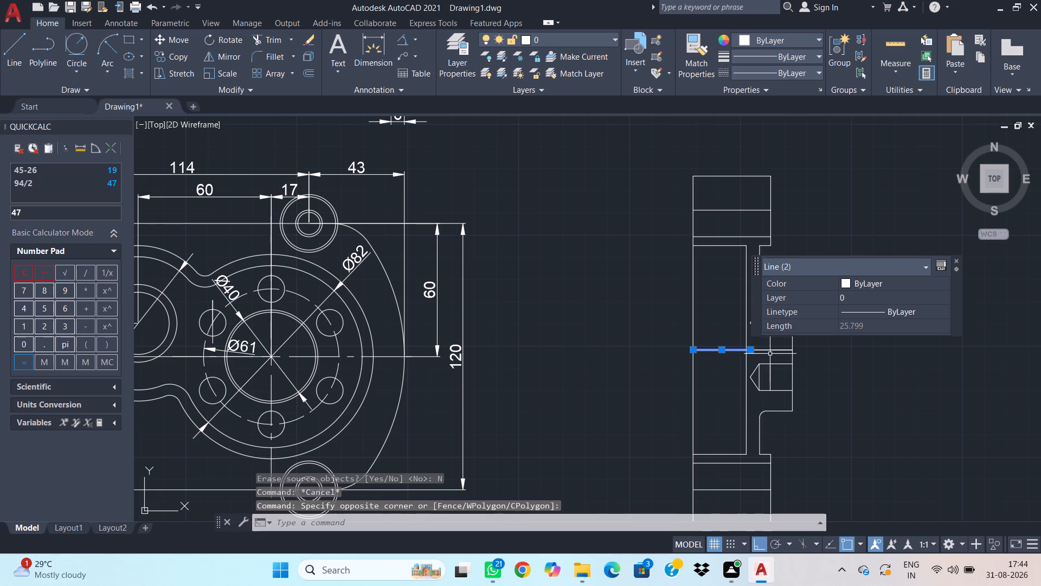
click(772, 356)
click(769, 346)
key(Delete)
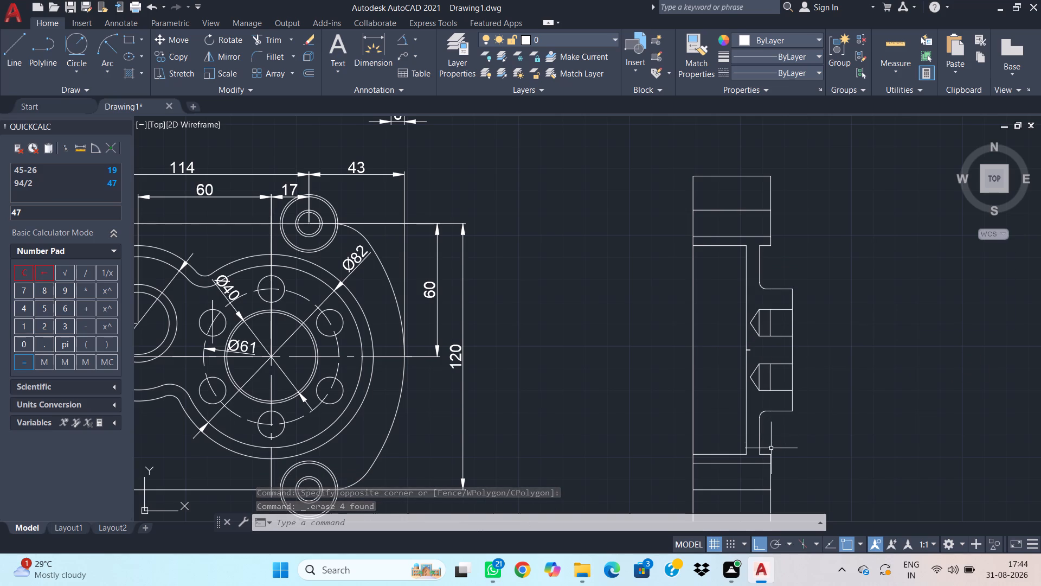
scroll(770, 464, up, 1)
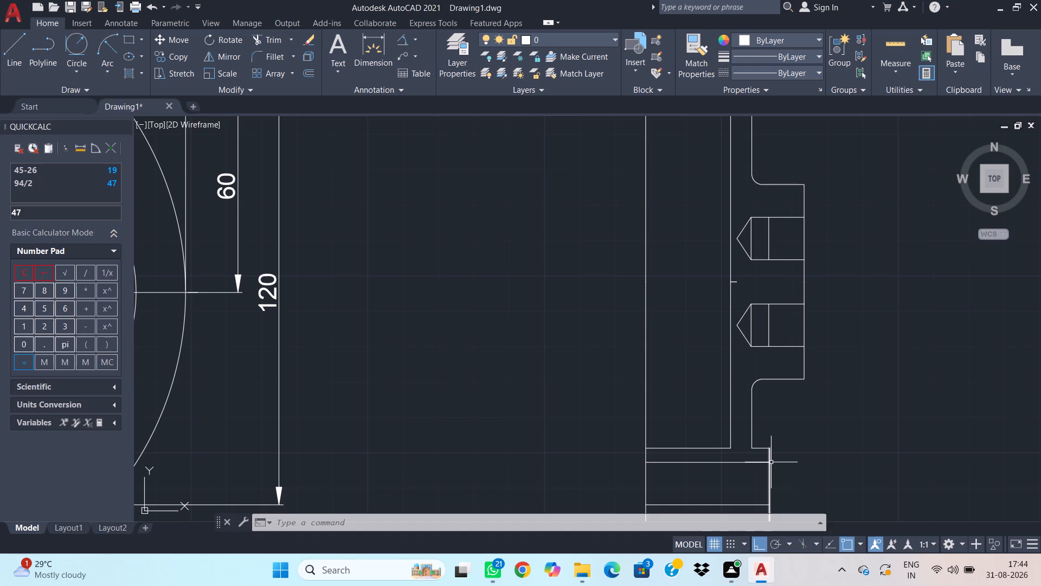
middle_drag(624, 316, 550, 419)
click(667, 390)
click(663, 383)
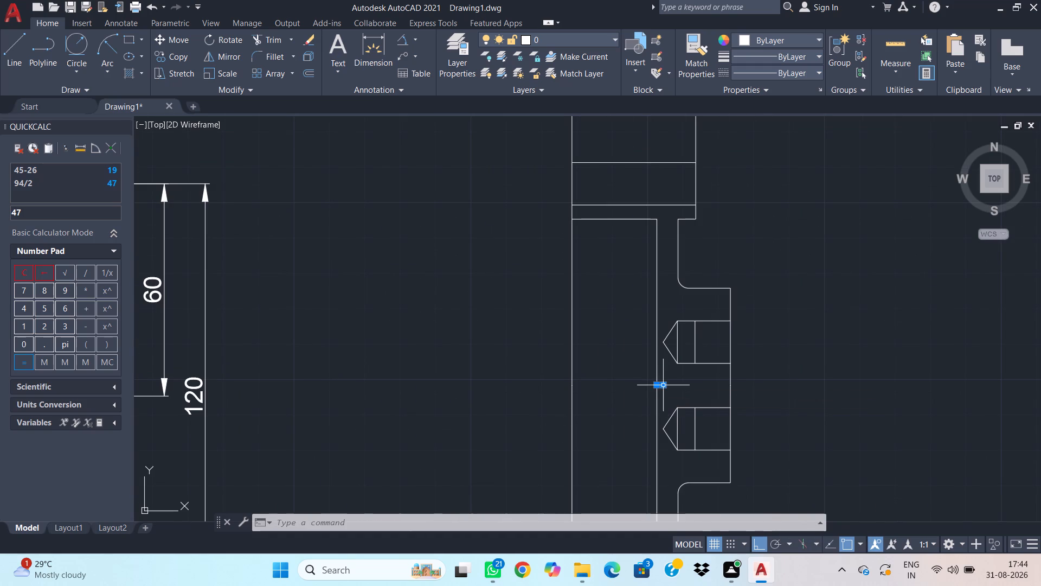
key(Delete)
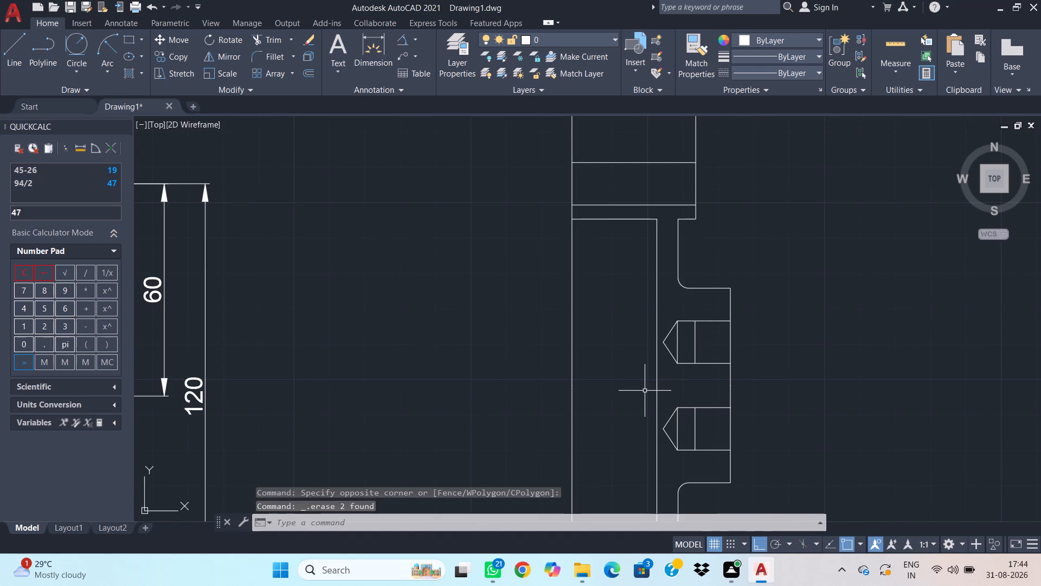
Check the horizontal distance from the long inner vertical to the boss's outer face with a trial dimension.
text(dim)
key(space)
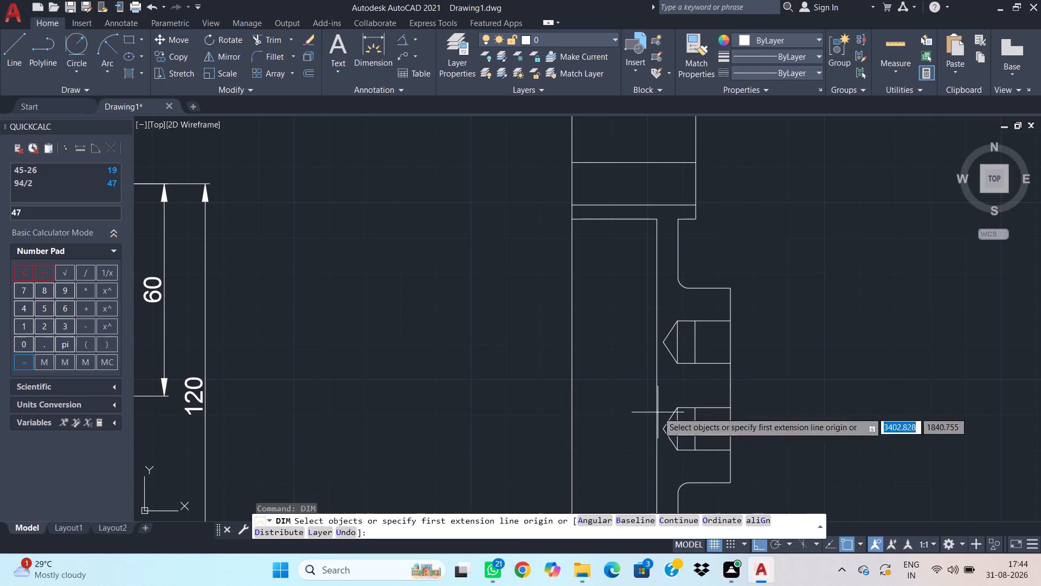
click(656, 387)
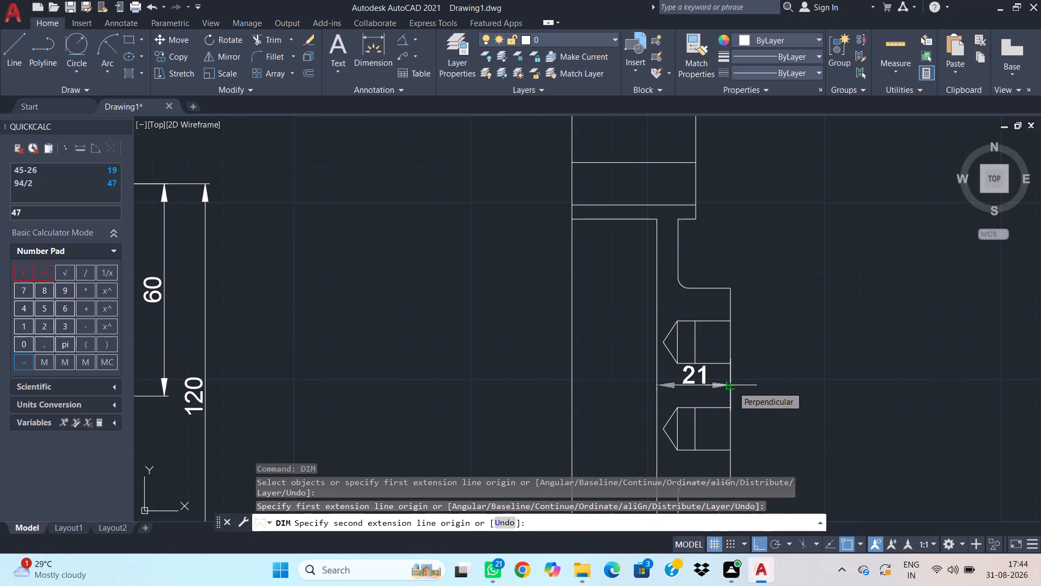
key(Escape)
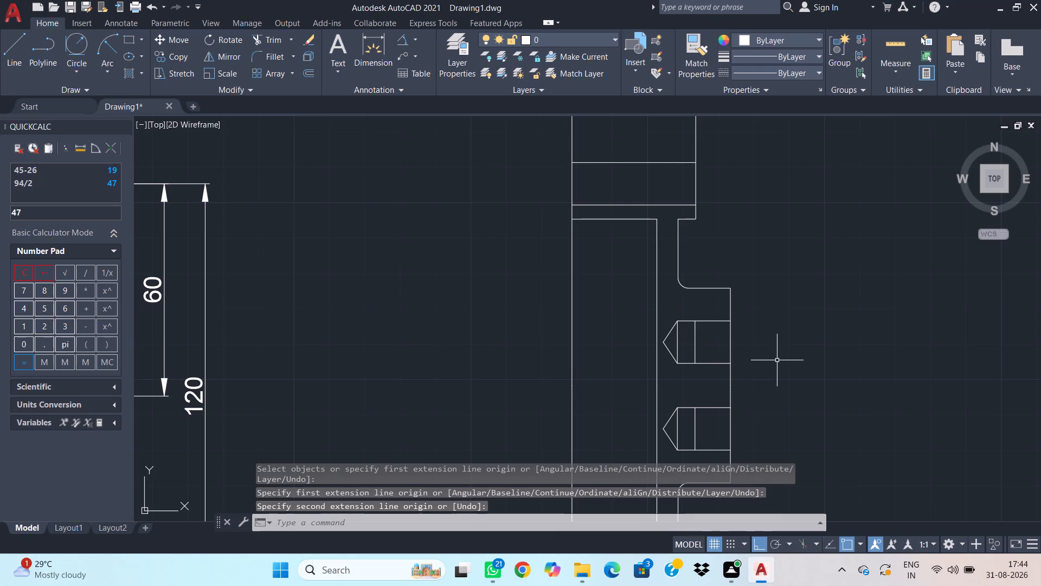
Fillet the upper and lower outer corners of the side view's lower flange block with radius 2.
middle_drag(777, 360, 773, 275)
scroll(775, 302, down, 1)
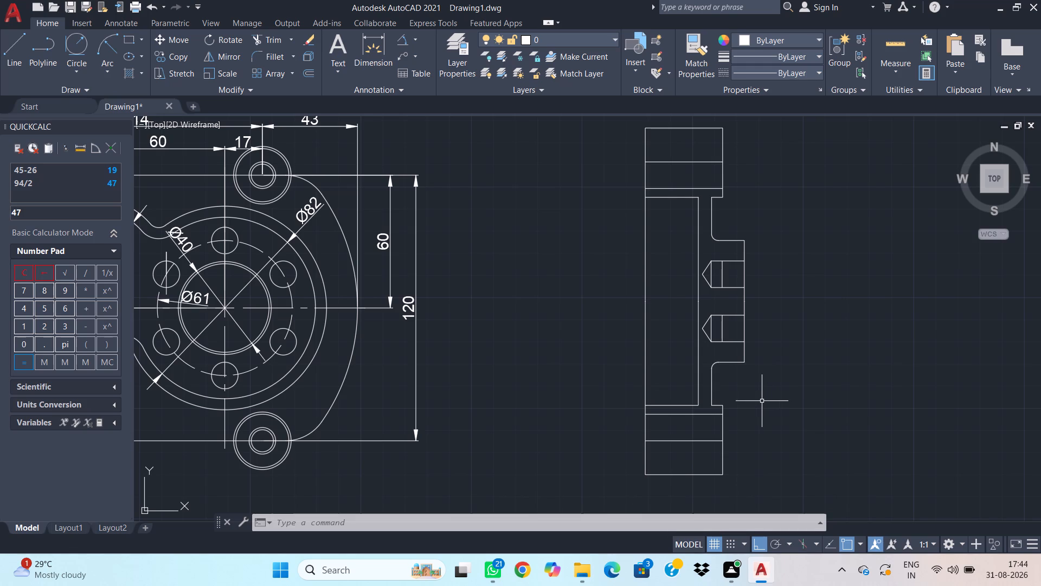
text(f)
key(space)
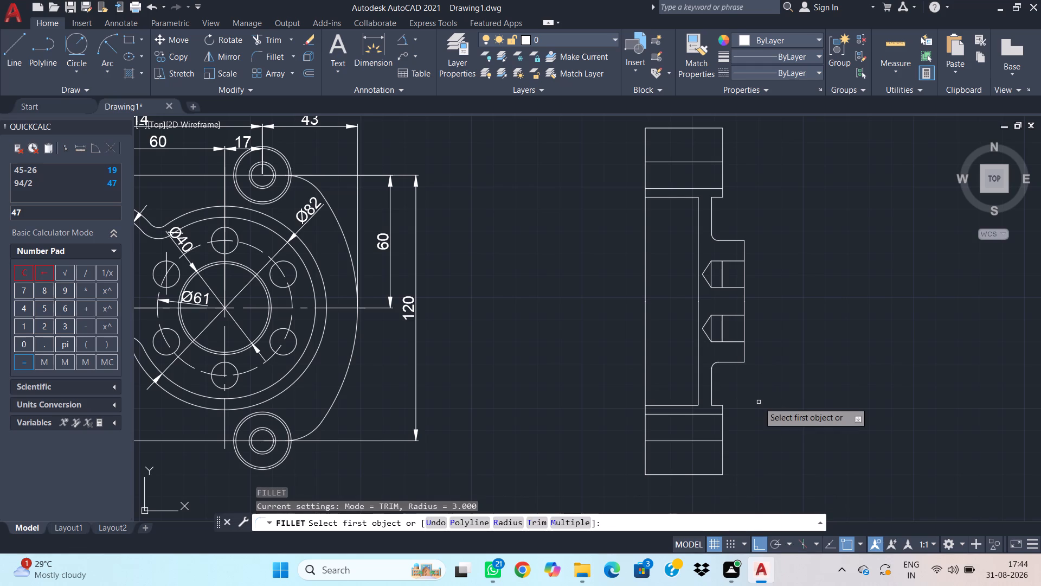
text(r)
key(space)
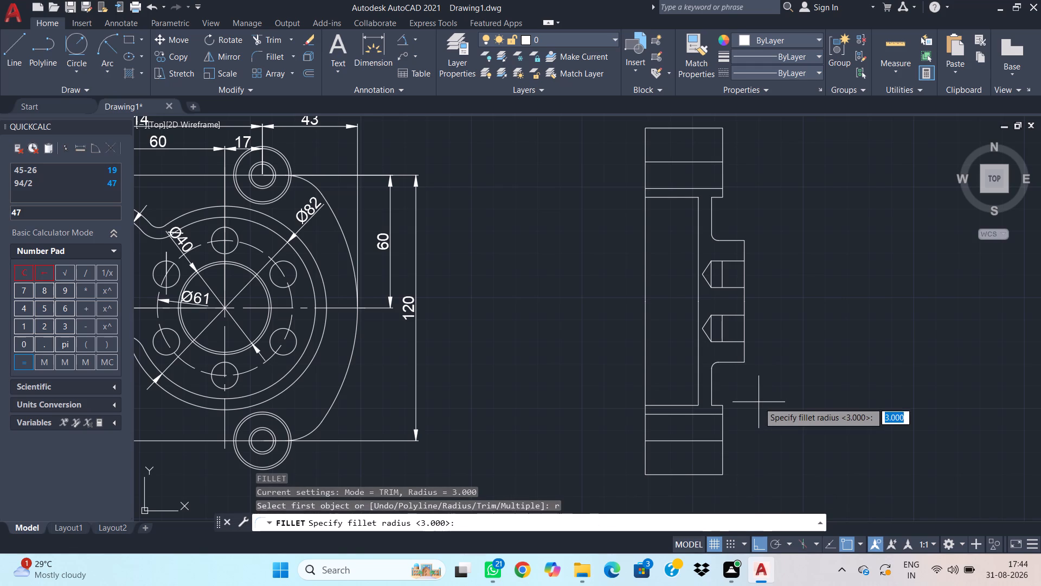
key(2)
key(Return)
scroll(742, 395, up, 1)
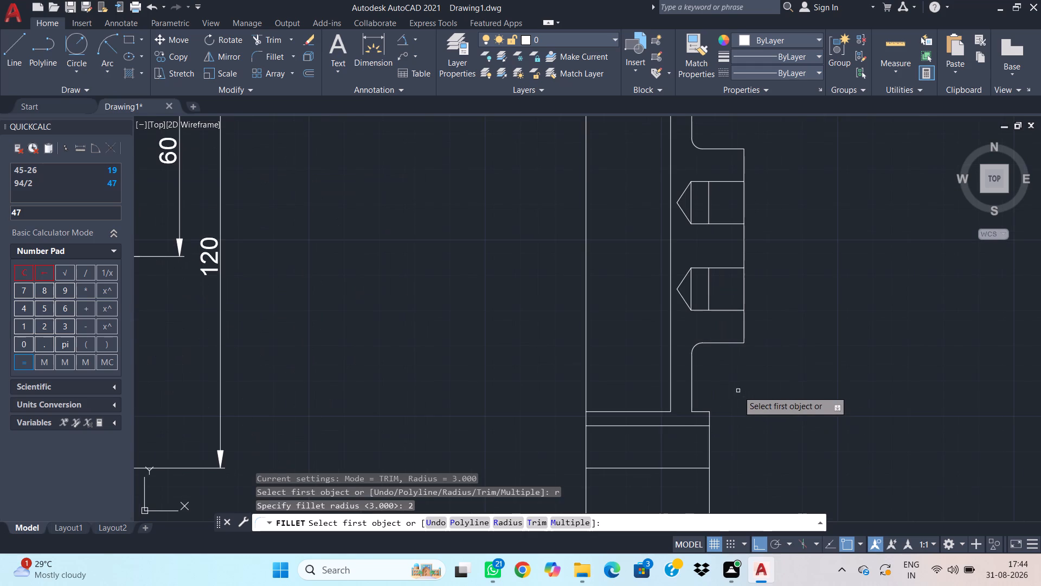
click(701, 411)
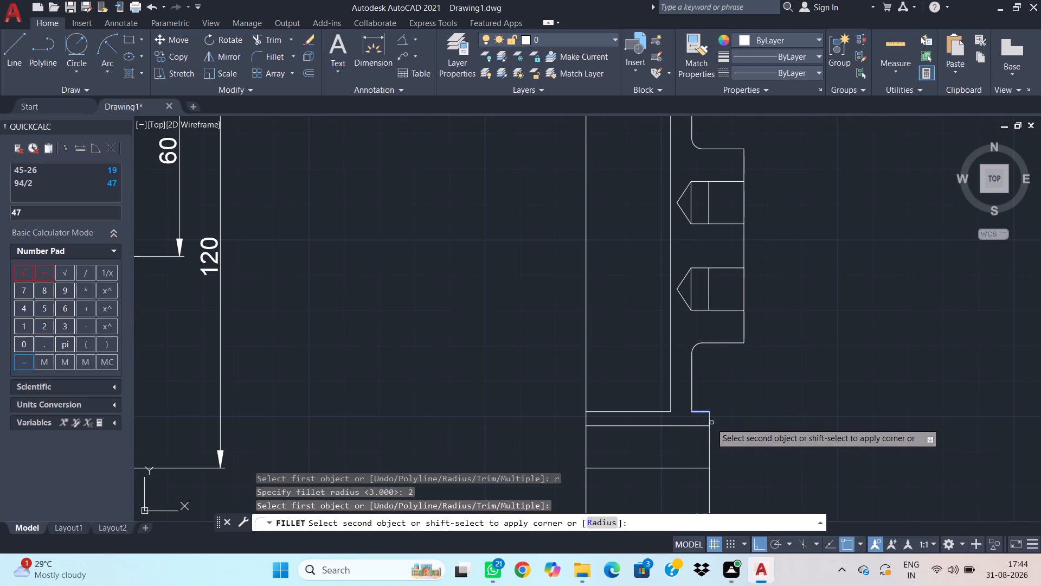
click(708, 422)
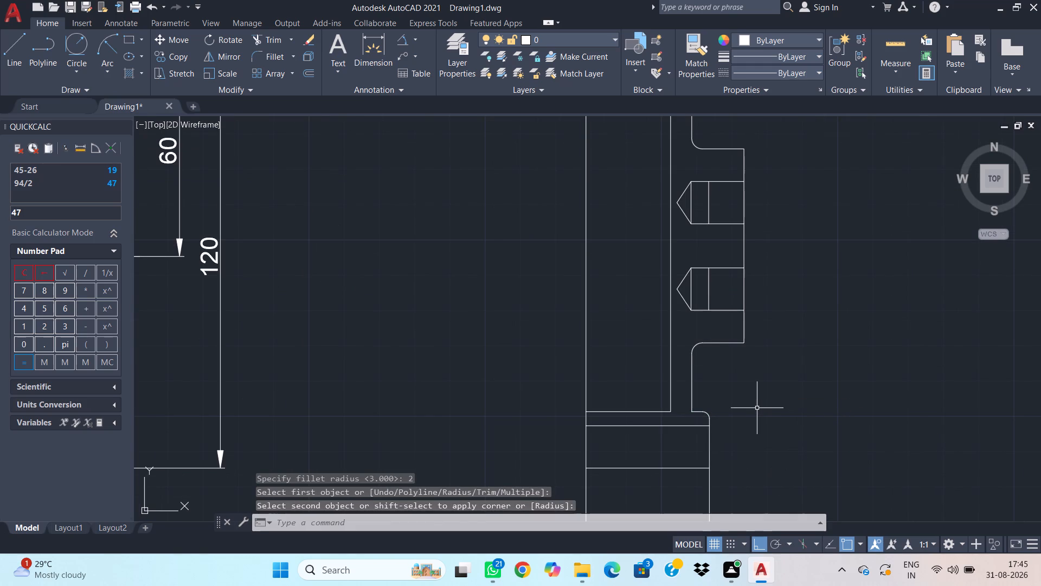
middle_drag(773, 469, 769, 349)
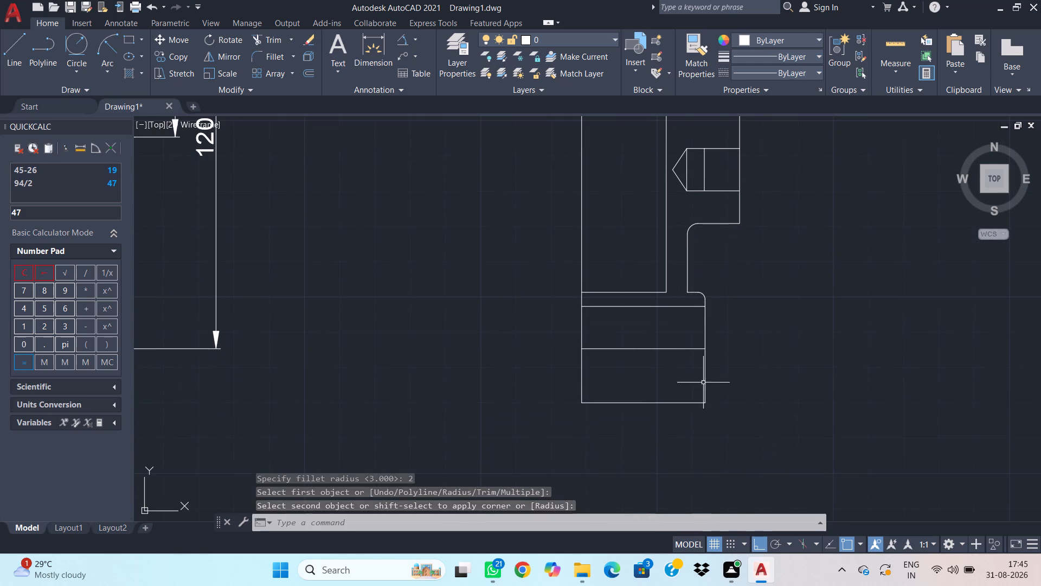
key(space)
click(706, 397)
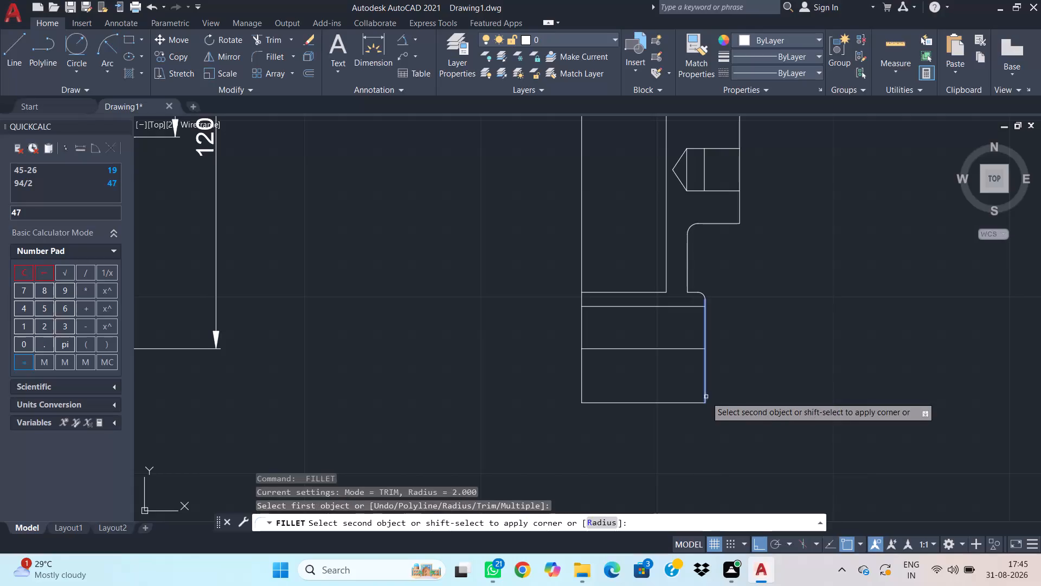
click(696, 402)
Fillet the lower and upper outer corners of the side view's upper flange block with radius 2.
middle_drag(725, 289, 732, 424)
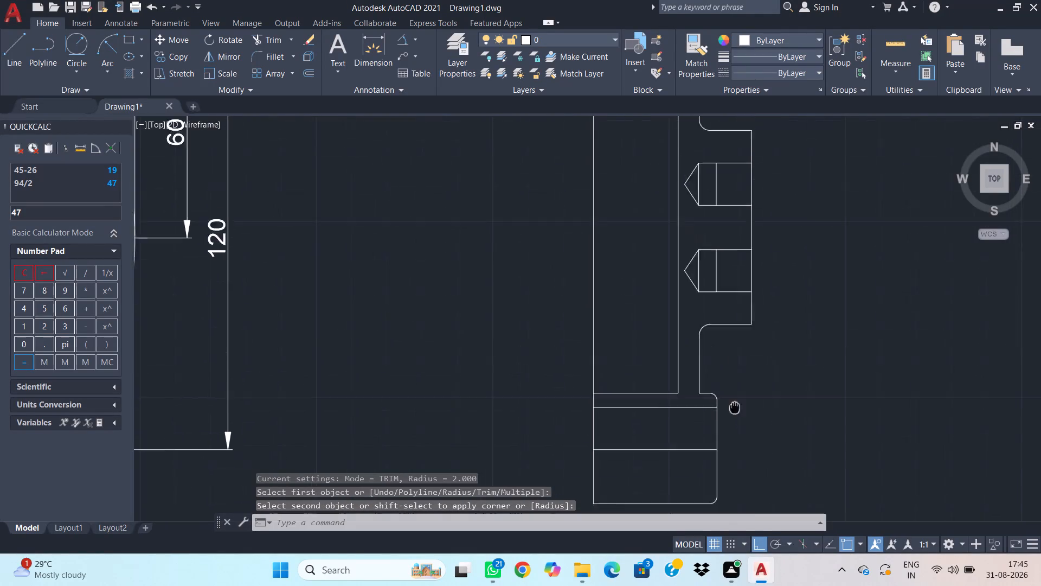
middle_drag(732, 424, 721, 506)
scroll(719, 509, up, 1)
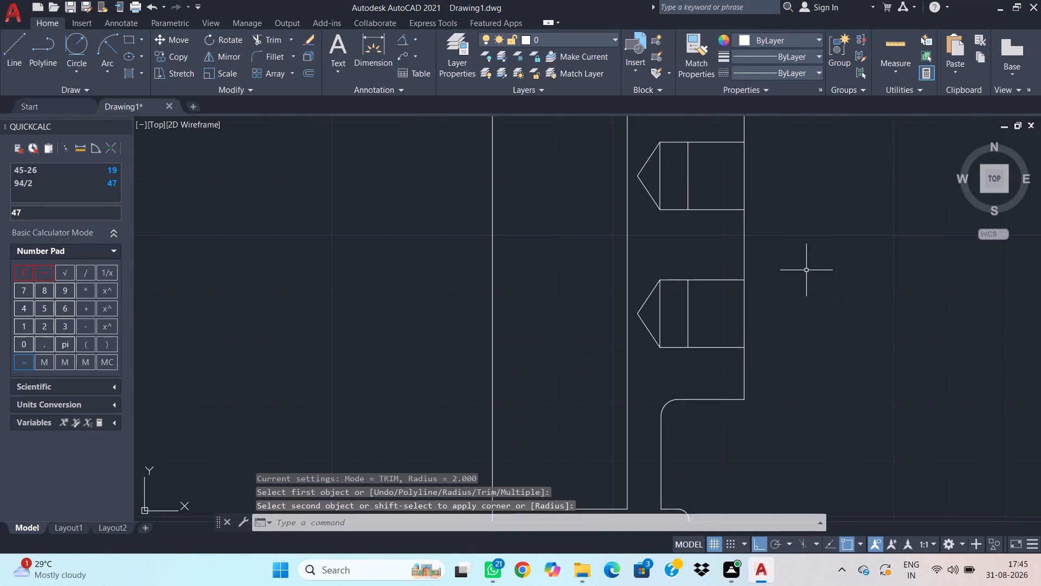
key(space)
middle_drag(768, 199, 773, 456)
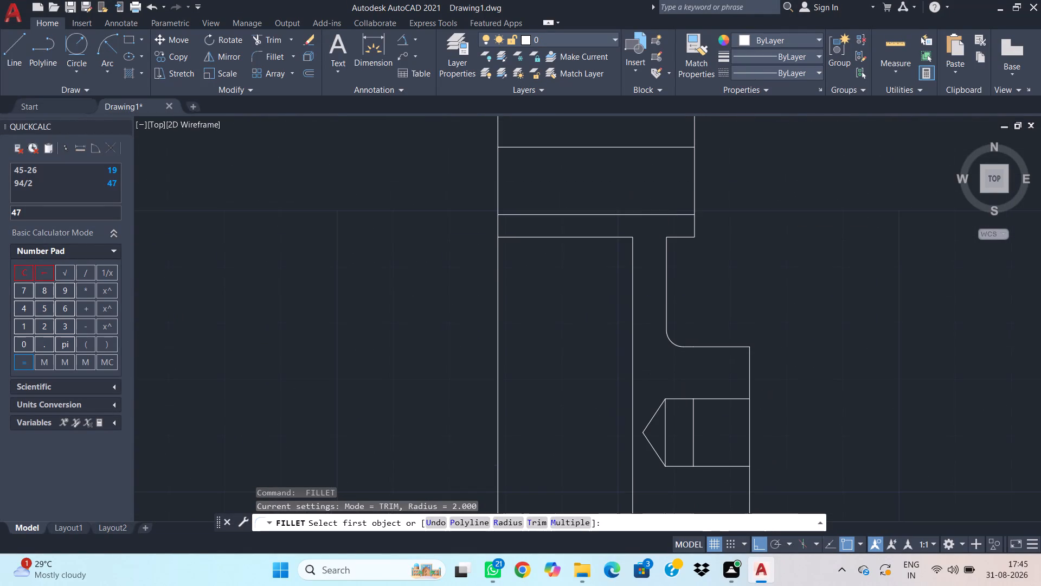
scroll(685, 223, down, 1)
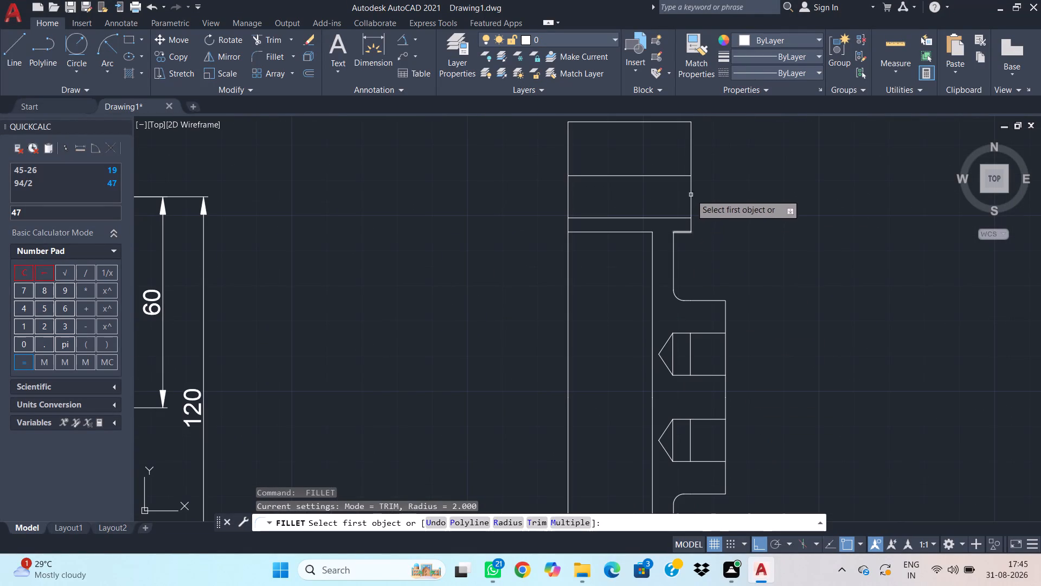
click(685, 231)
click(691, 222)
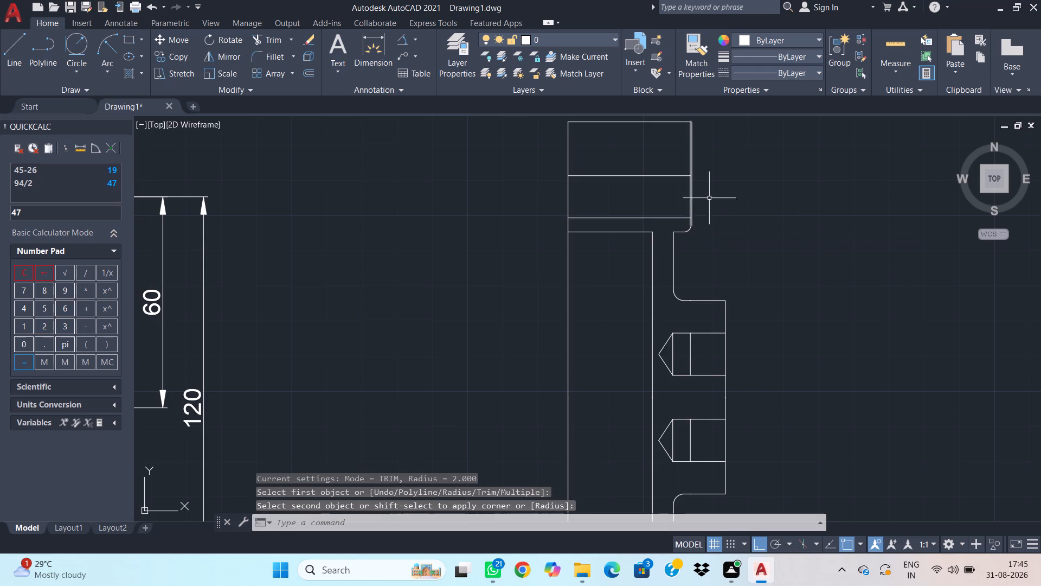
key(space)
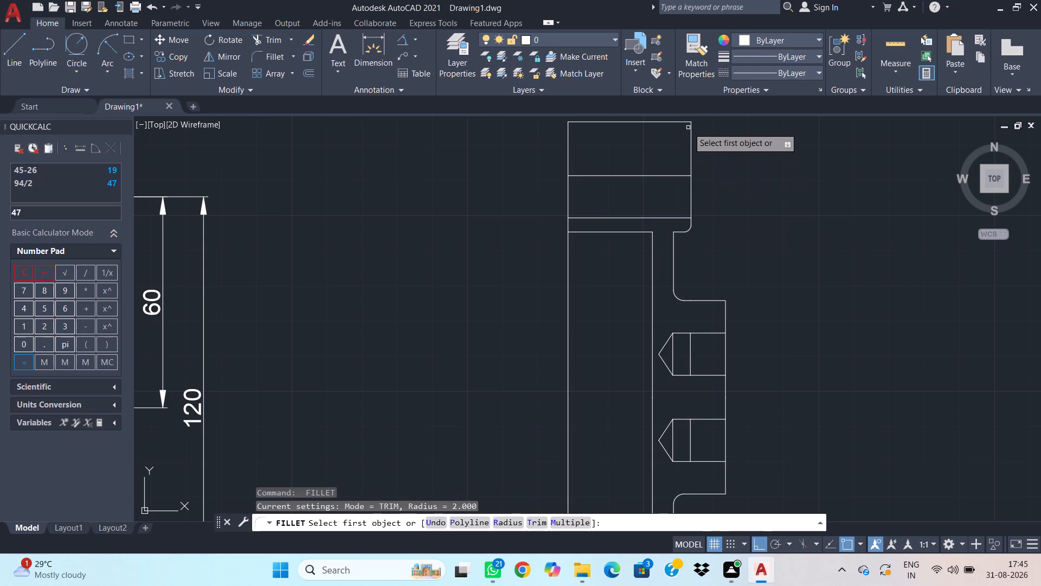
click(684, 122)
click(693, 133)
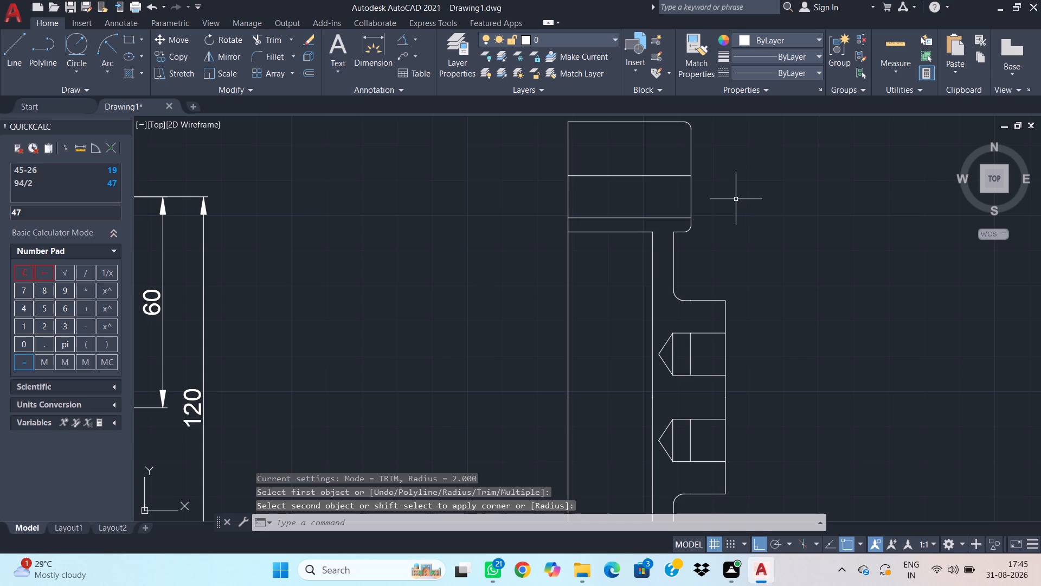
Draw a 1.5-long line at 45° up from the upper hole line of the upper flange block, near its outer face.
text(l)
key(space)
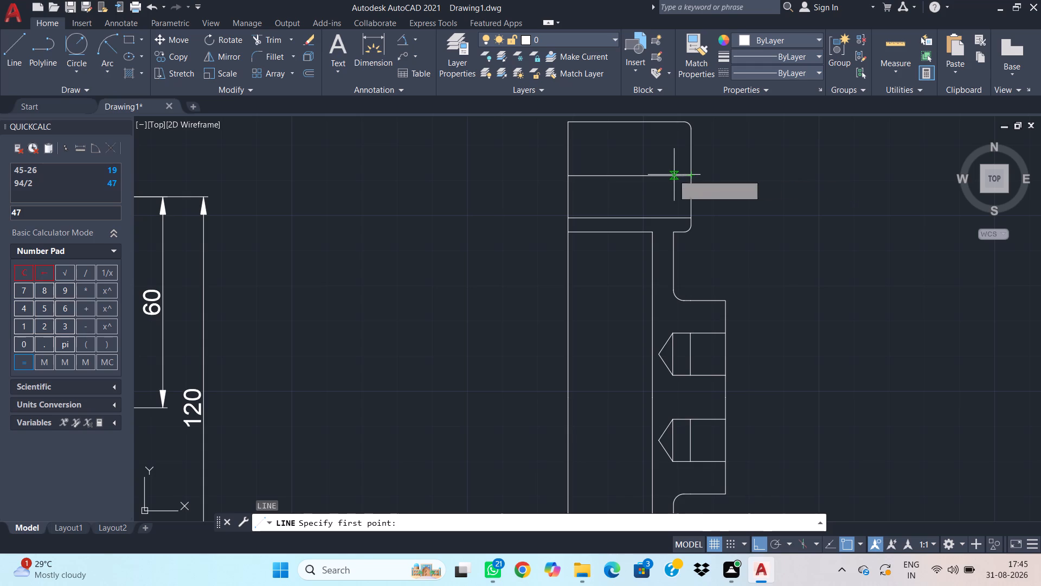
scroll(675, 180, up, 2)
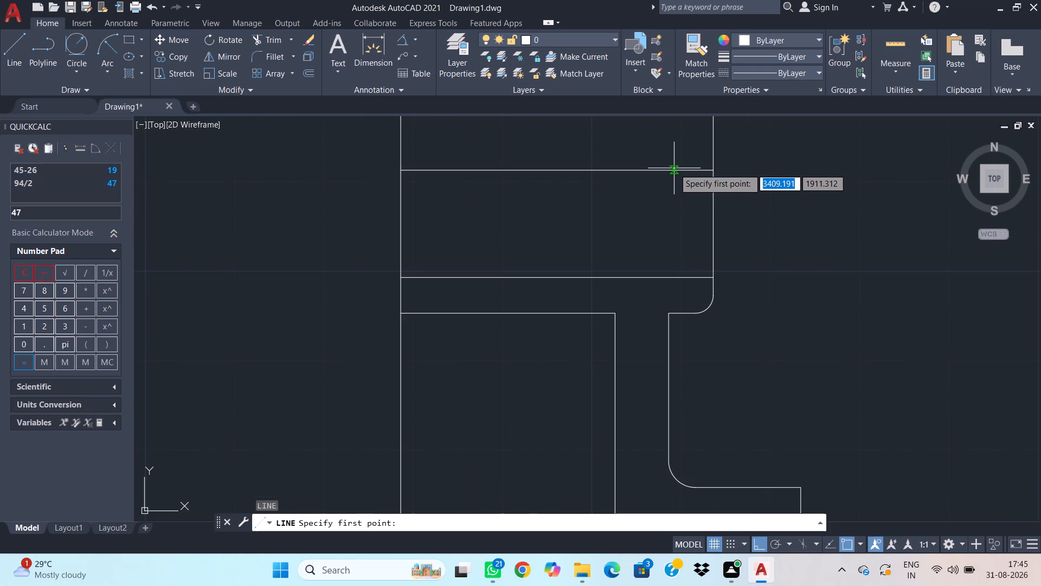
click(674, 169)
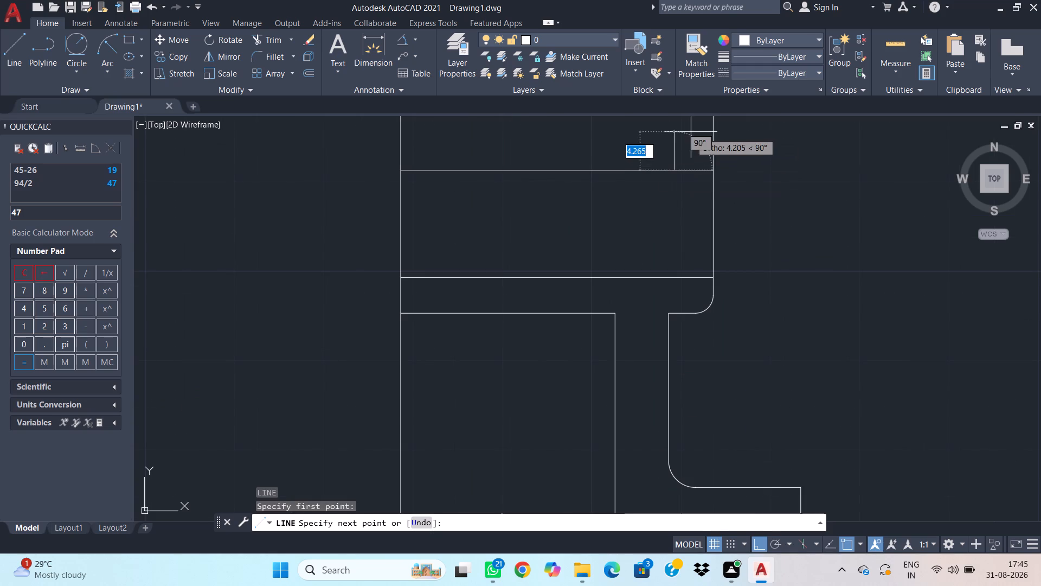
key(shift+at)
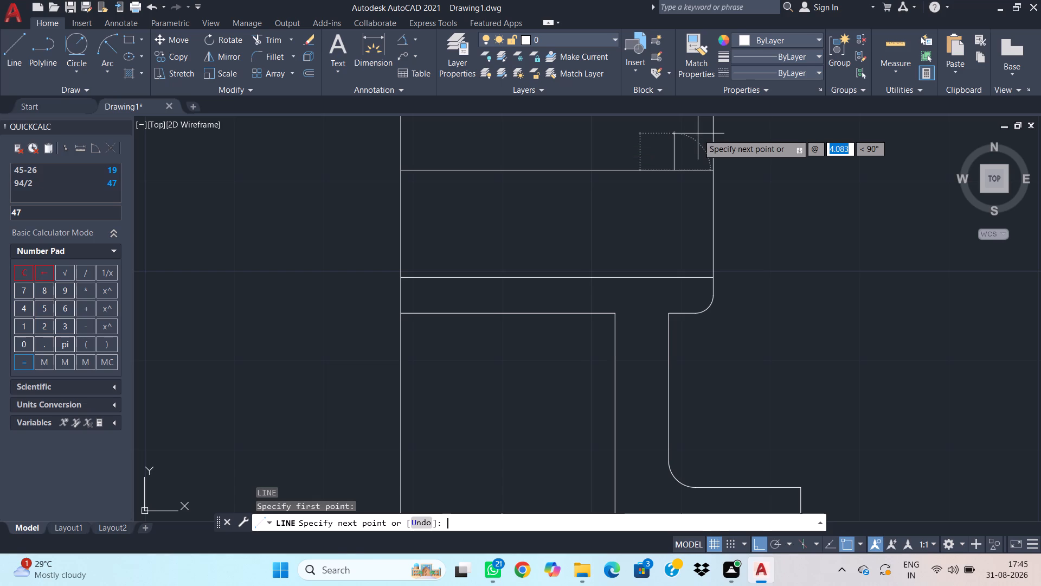
text(1.5)
key(shift+less)
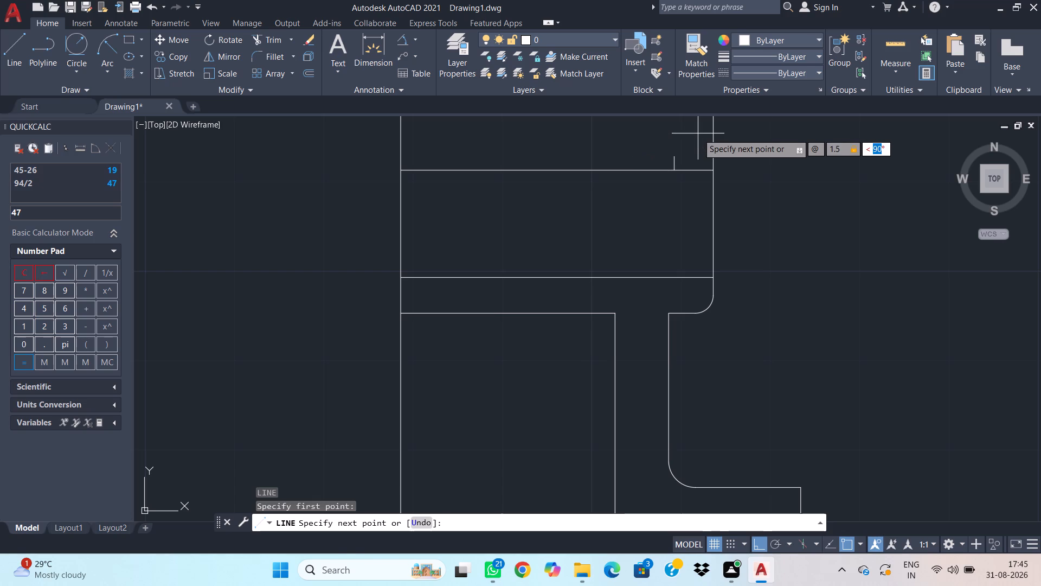
text(45)
key(Return)
key(Escape)
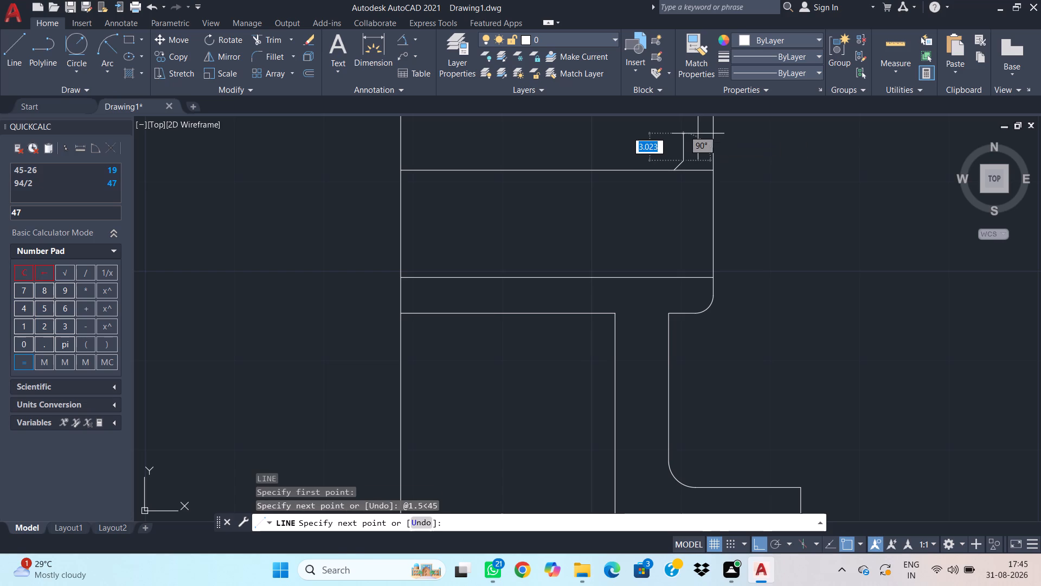
scroll(698, 152, up, 1)
drag(686, 180, 681, 175)
key(Escape)
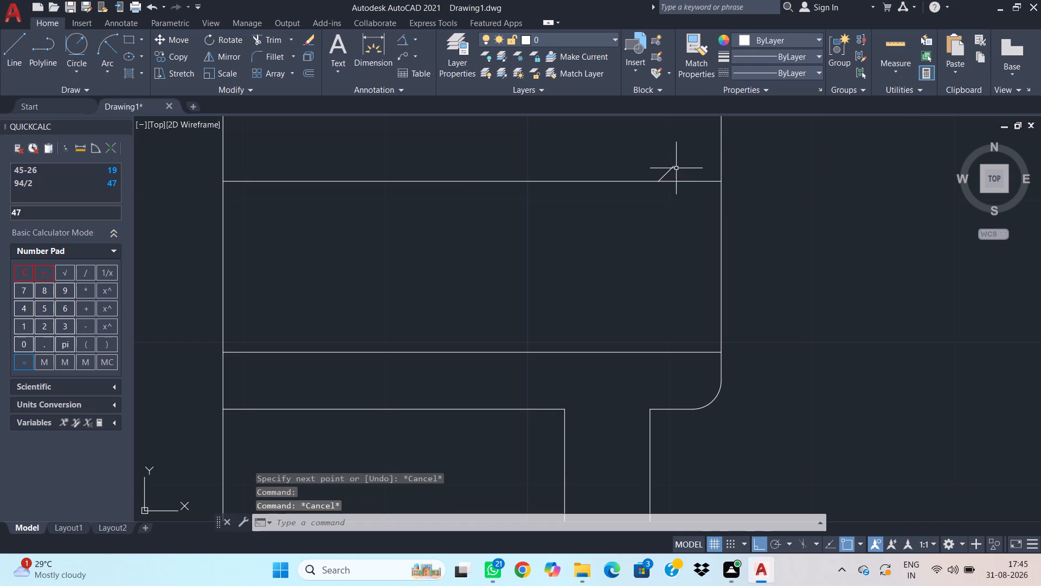
Move the short 45° line along the upper hole line towards the flange block's outer face.
click(683, 171)
click(660, 163)
text(m)
key(space)
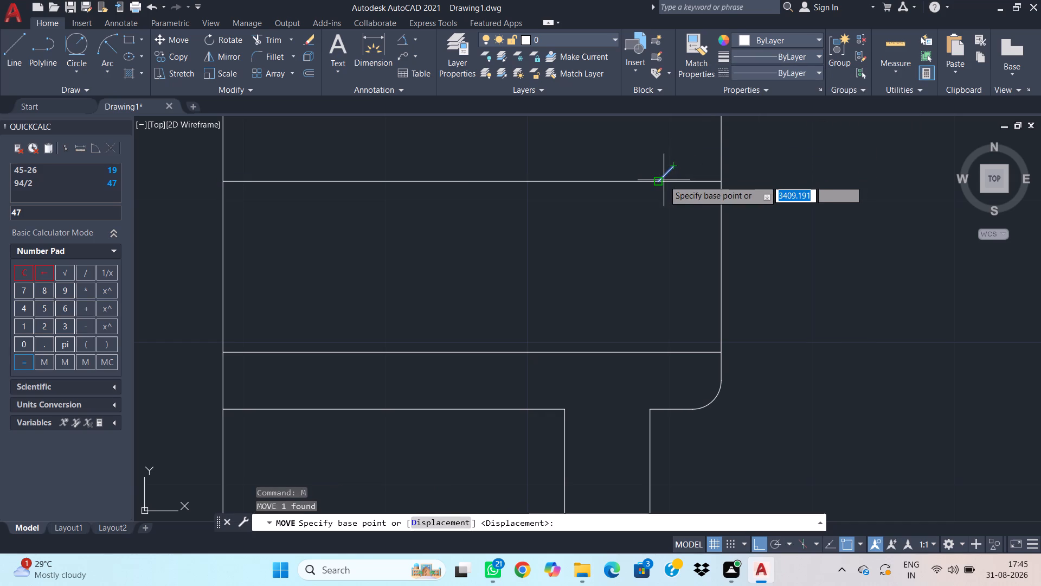
click(661, 180)
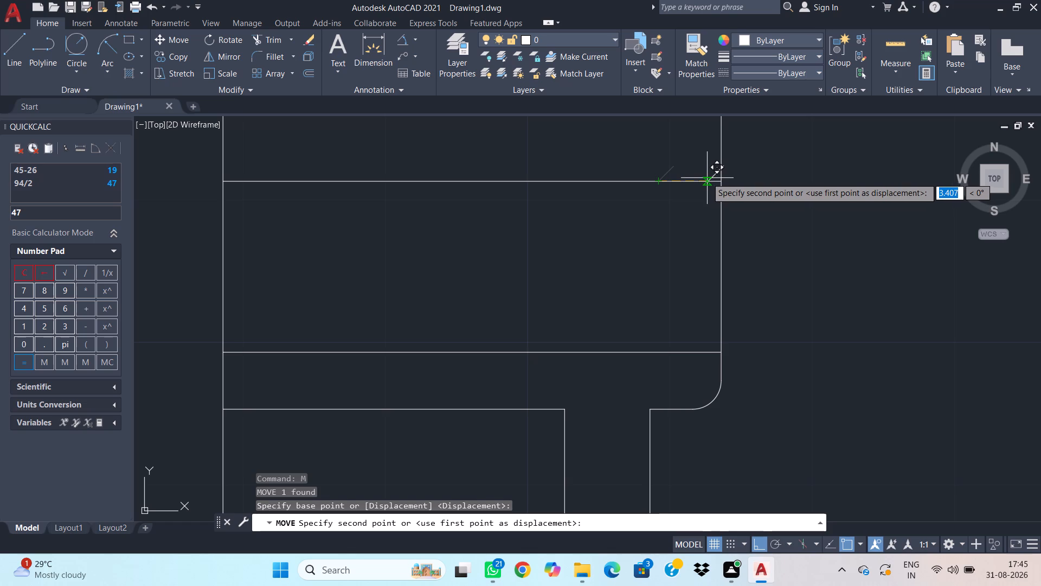
click(706, 177)
Move the 45° line horizontally so that its upper end lies exactly on the flange block's outer face.
scroll(717, 169, up, 3)
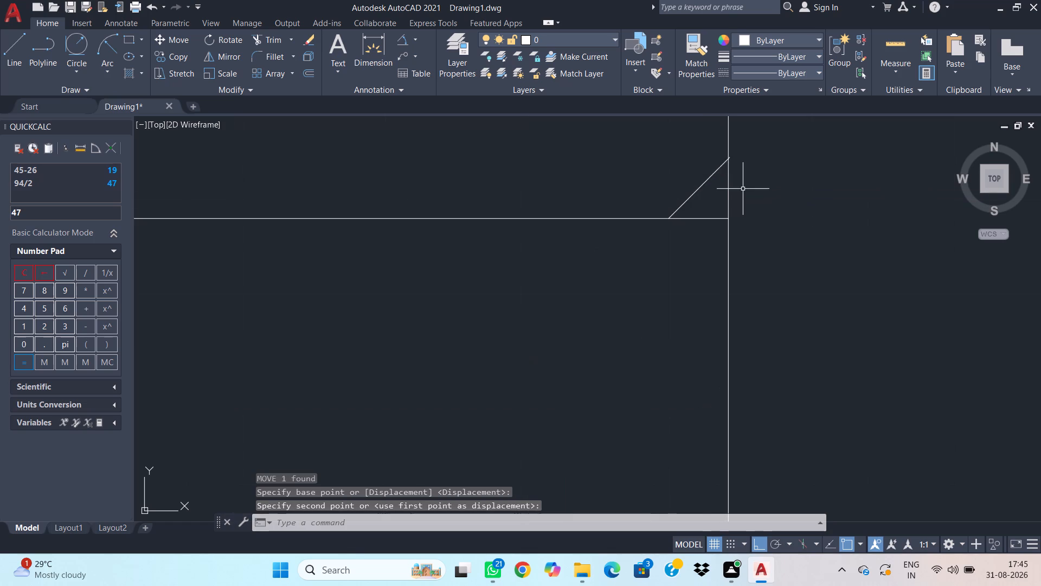
scroll(743, 187, up, 2)
middle_drag(698, 162, 644, 250)
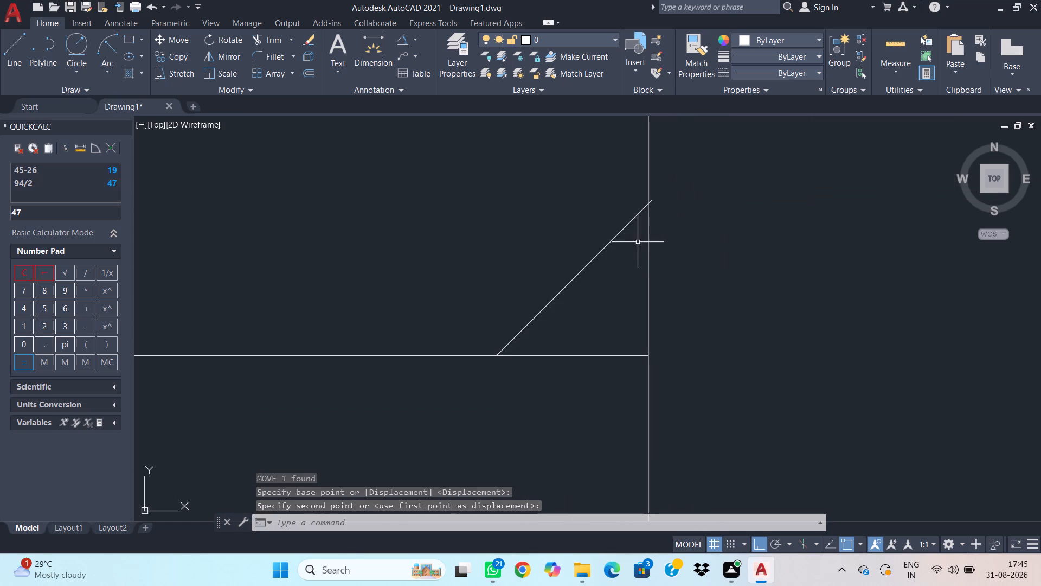
click(637, 241)
click(608, 224)
text(m)
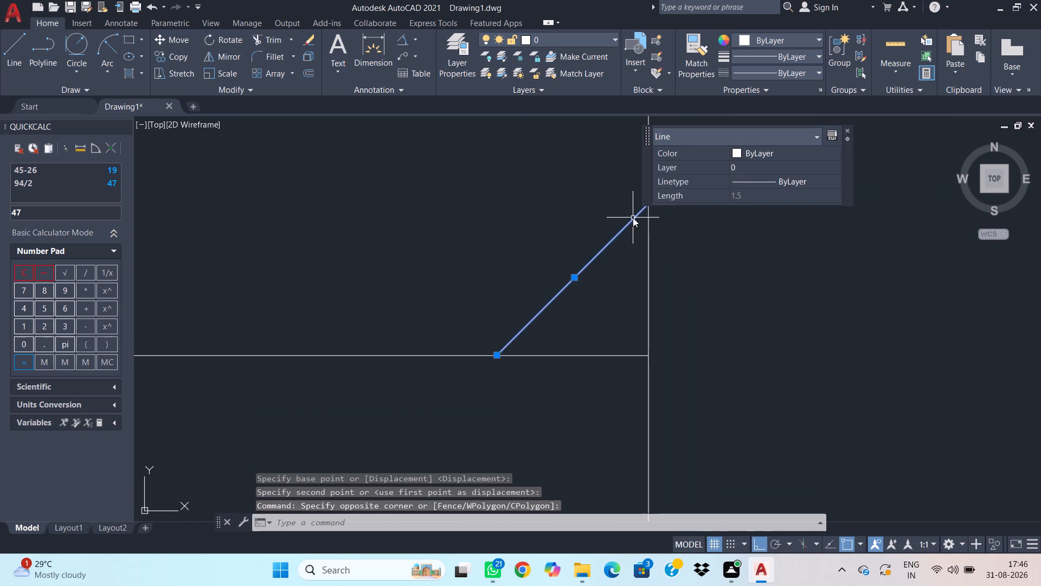
key(space)
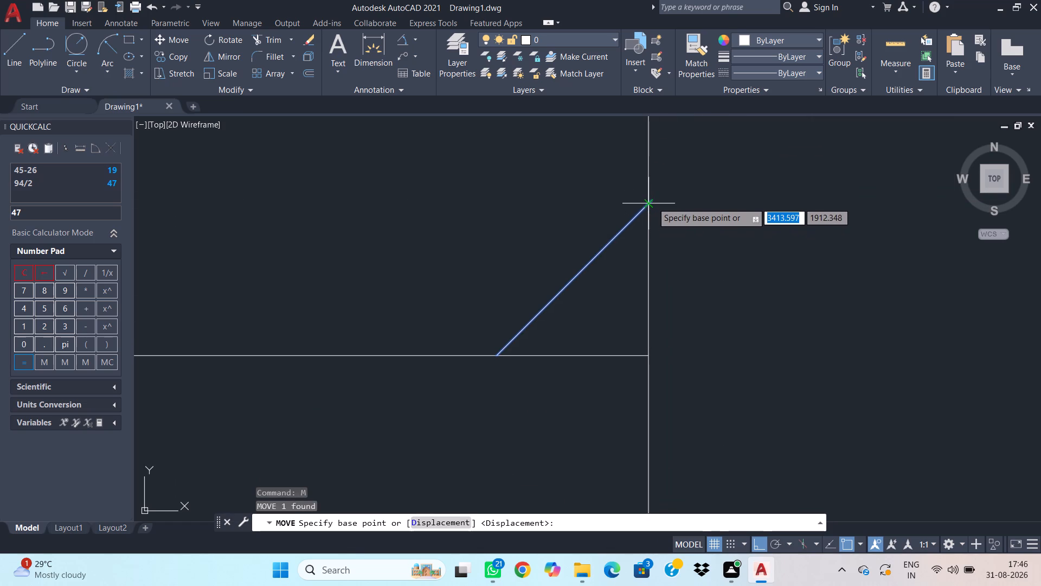
scroll(654, 202, up, 2)
click(649, 196)
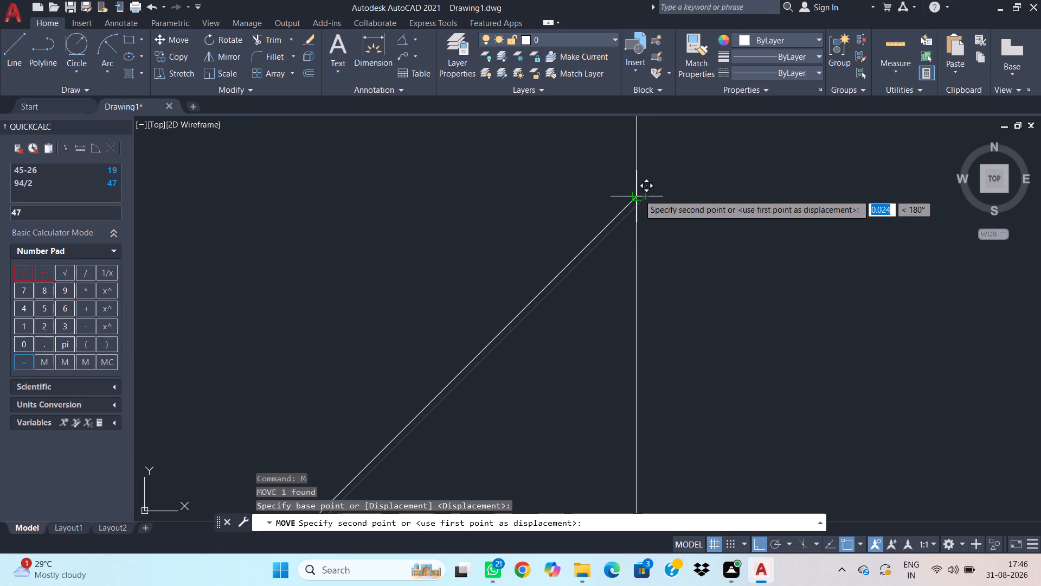
click(639, 194)
scroll(640, 245, down, 1)
middle_drag(586, 349, 720, 212)
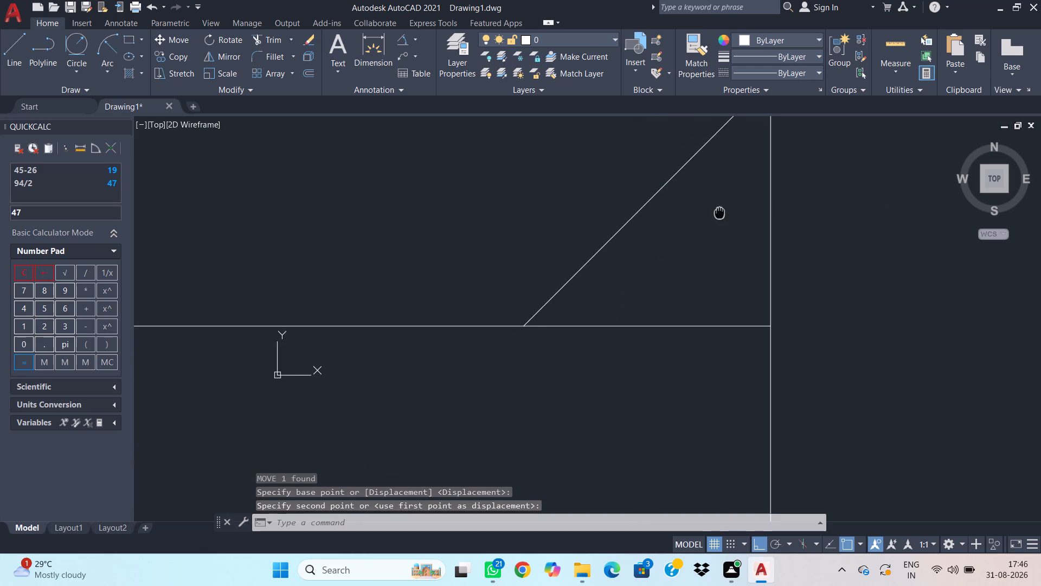
middle_drag(720, 212, 721, 212)
scroll(626, 264, up, 1)
scroll(501, 318, up, 1)
scroll(510, 307, down, 2)
scroll(656, 281, down, 5)
middle_drag(709, 336, 656, 262)
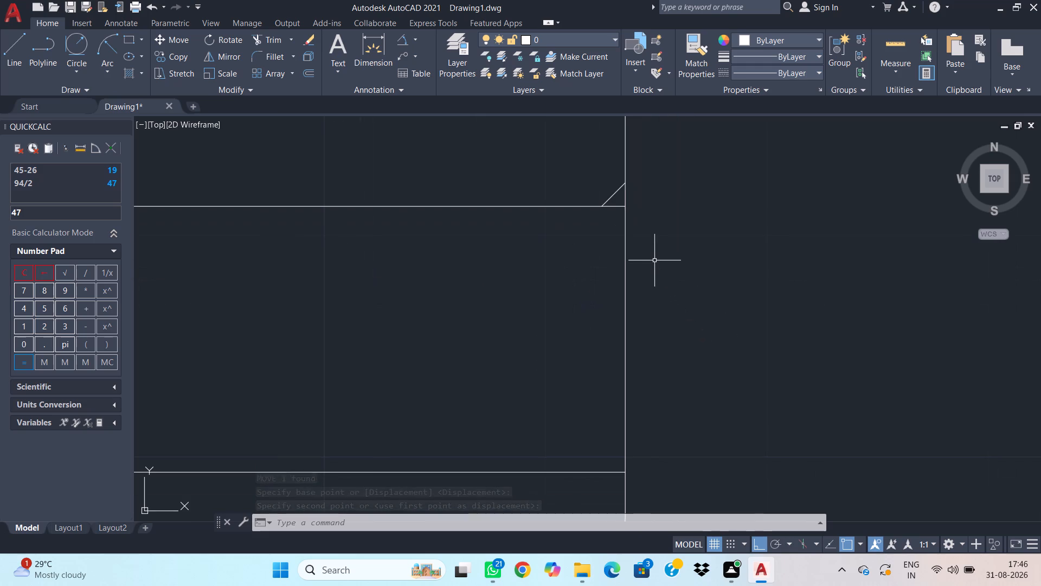
Draw a vertical line from the 45° line's lower end down to the lower hole line of the upper flange block.
key(l)
key(space)
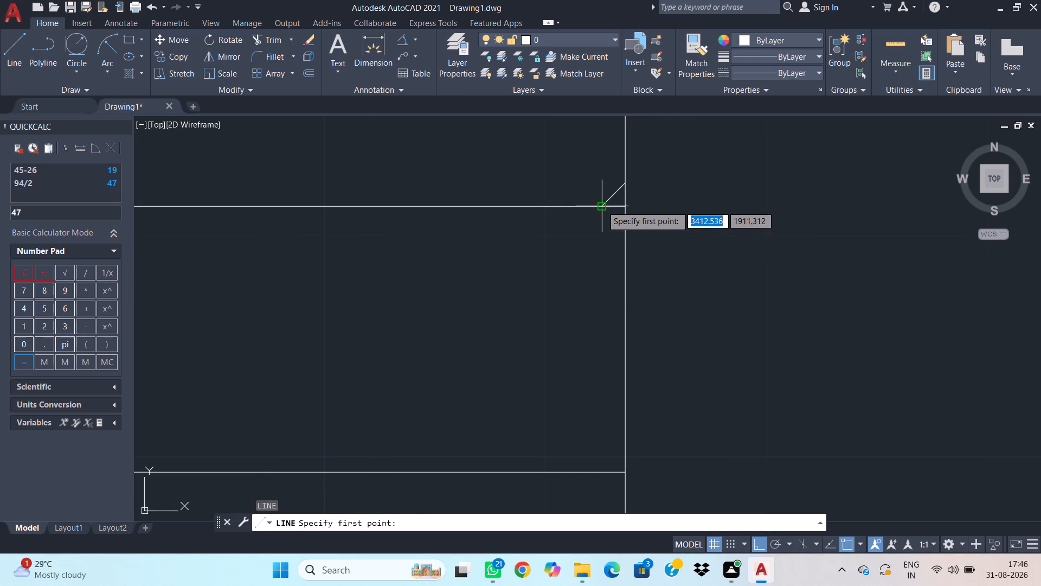
click(602, 205)
middle_drag(588, 375, 584, 253)
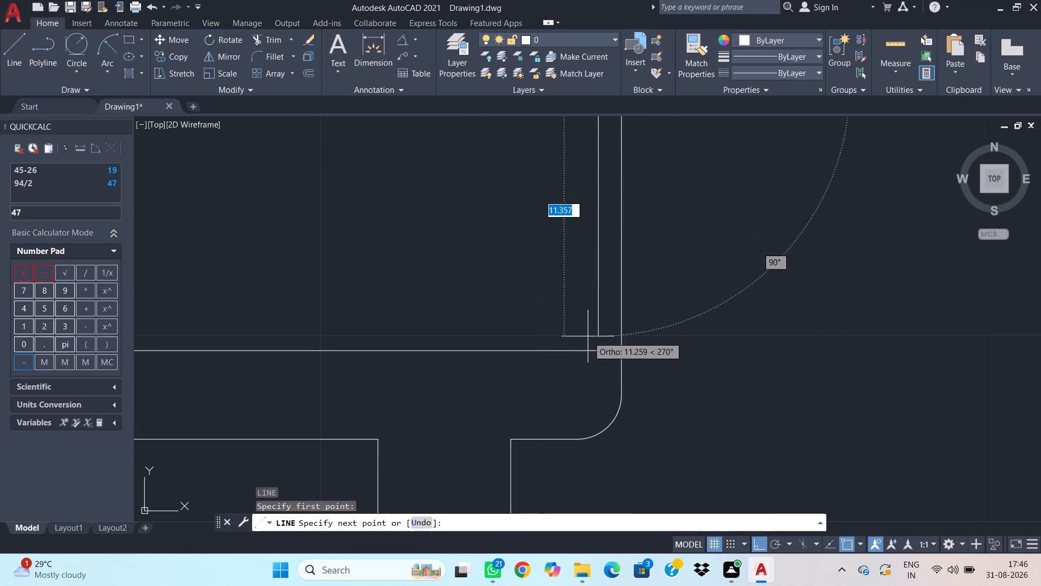
click(596, 351)
key(Escape)
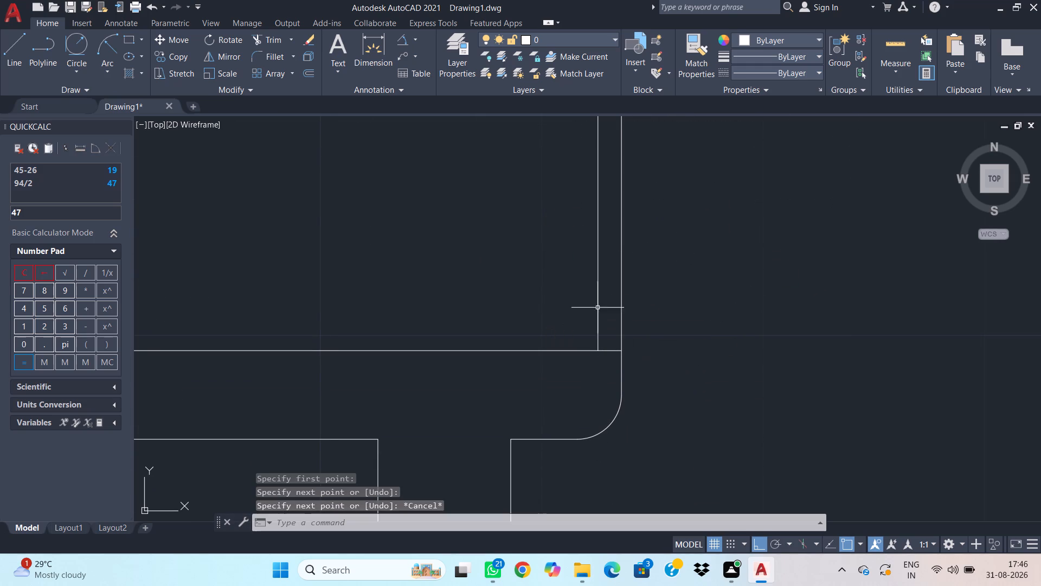
Mirror the 45° chamfer line about a horizontal axis through the short vertical line's midpoint, keeping the original.
scroll(639, 224, down, 2)
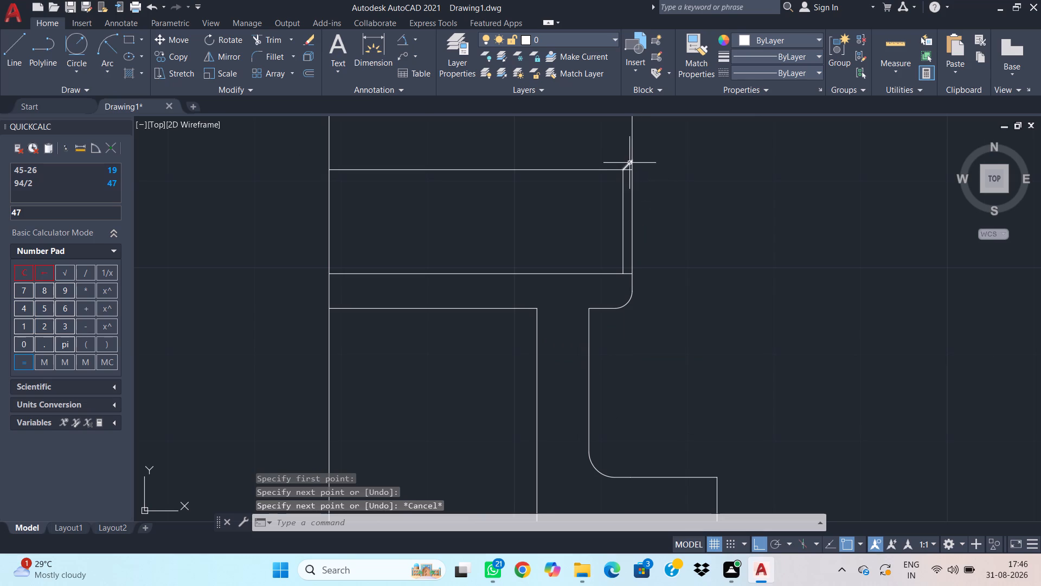
click(629, 163)
text(mi)
key(space)
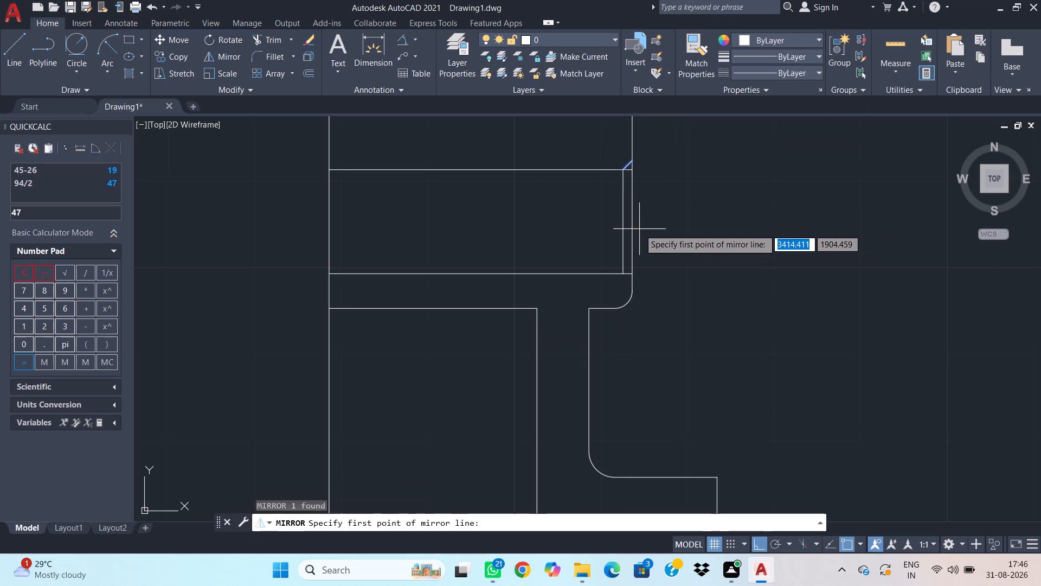
click(622, 221)
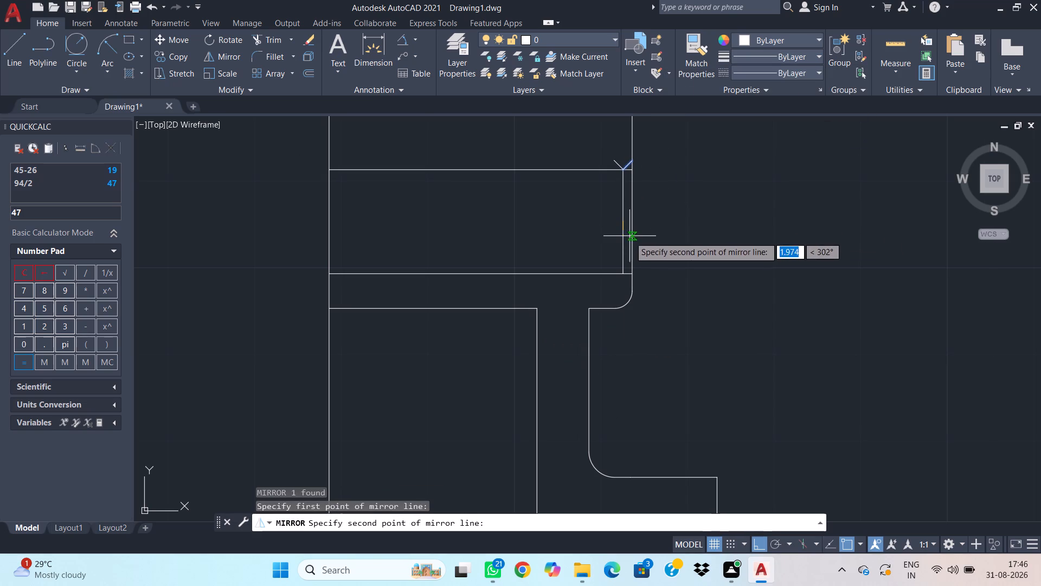
click(787, 218)
drag(817, 266, 791, 228)
Mirror the three chamfer lines to the lower flange block about the side view's horizontal centre axis, keeping the originals.
scroll(654, 230, down, 1)
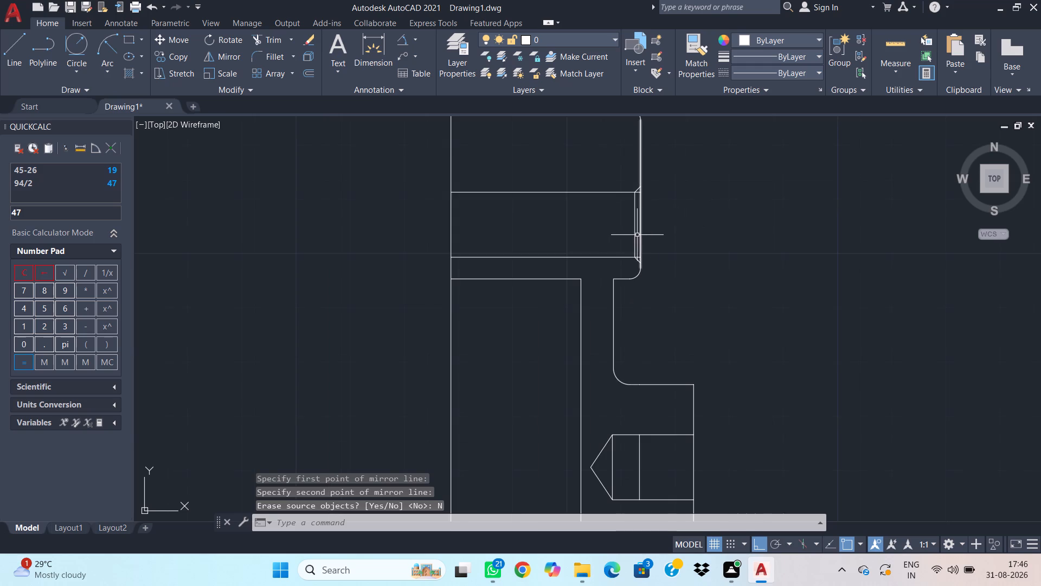
click(622, 180)
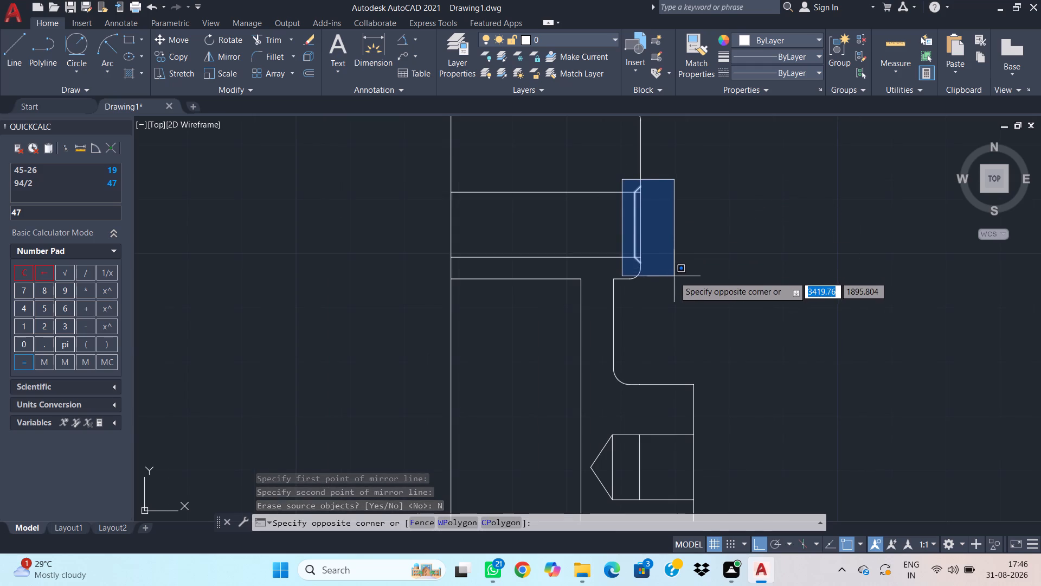
click(674, 276)
key(m)
key(i)
key(space)
scroll(670, 281, down, 1)
scroll(699, 341, down, 2)
middle_drag(735, 415, 718, 345)
scroll(648, 330, up, 1)
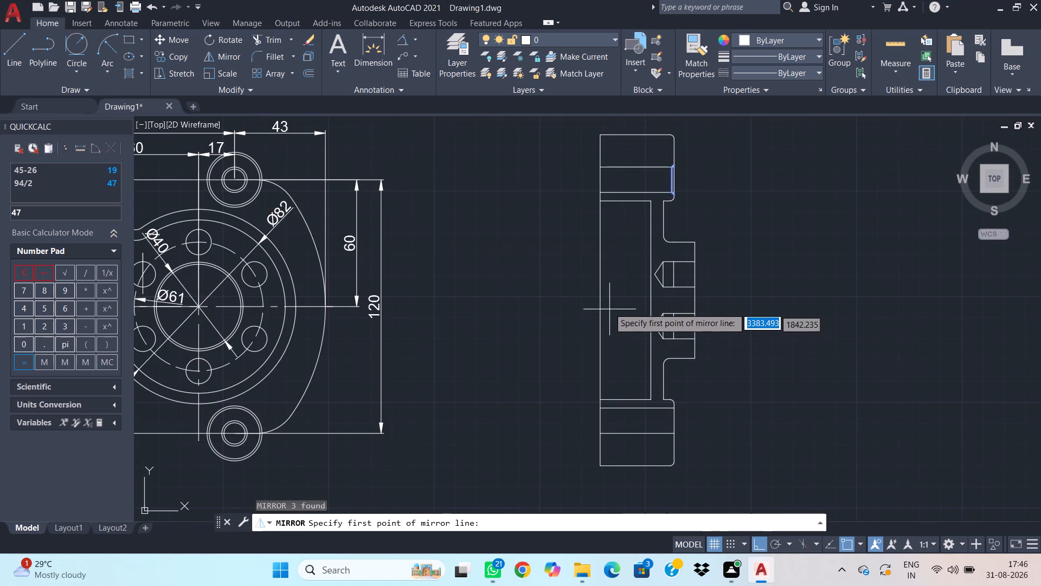
click(600, 300)
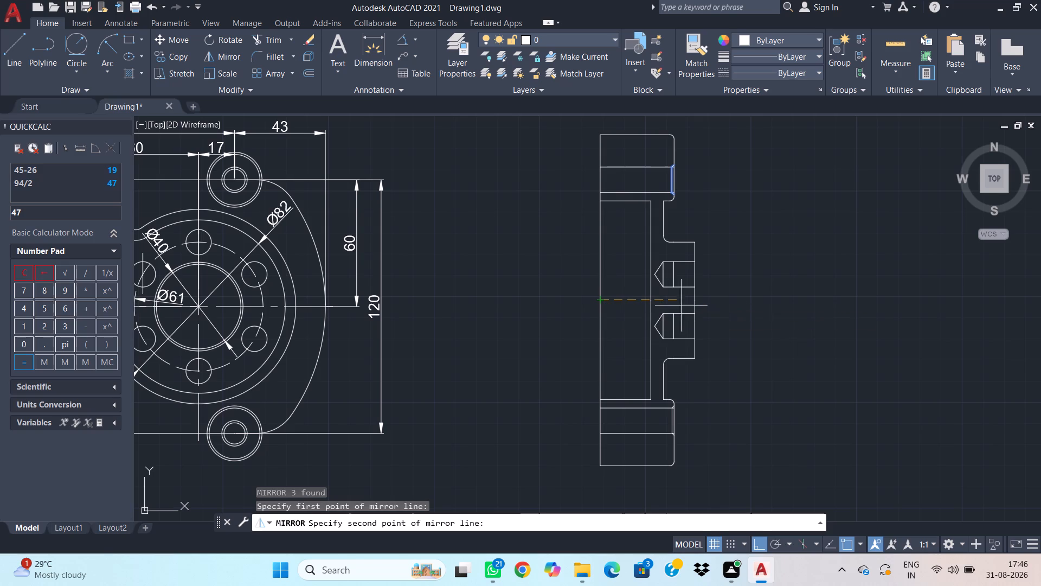
click(789, 297)
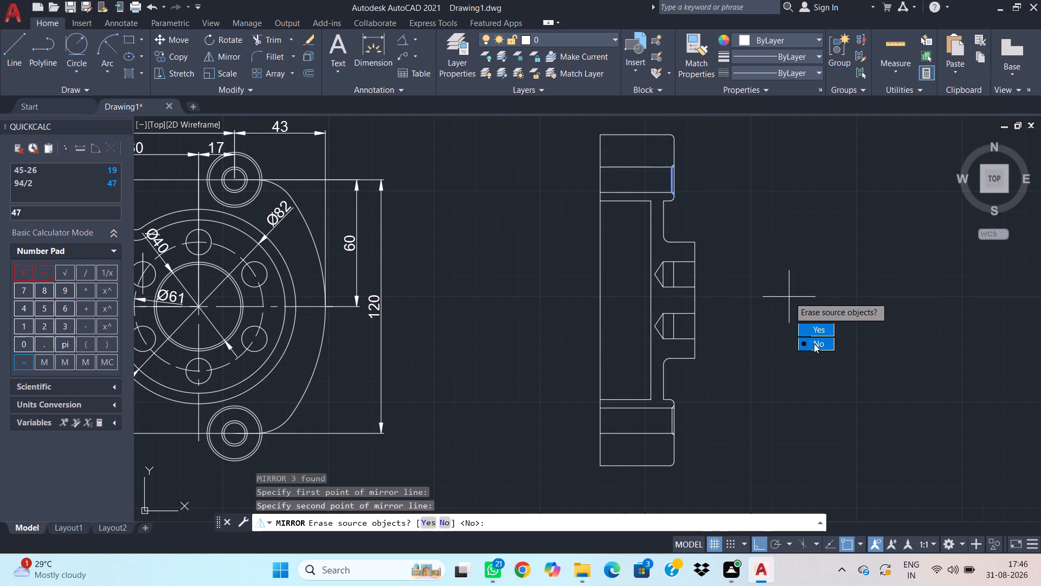
drag(814, 343, 787, 298)
Dimension the horizontal distance from the side view's flat back face to the long inner vertical, placing it inside the recess.
scroll(728, 252, up, 1)
scroll(732, 270, down, 1)
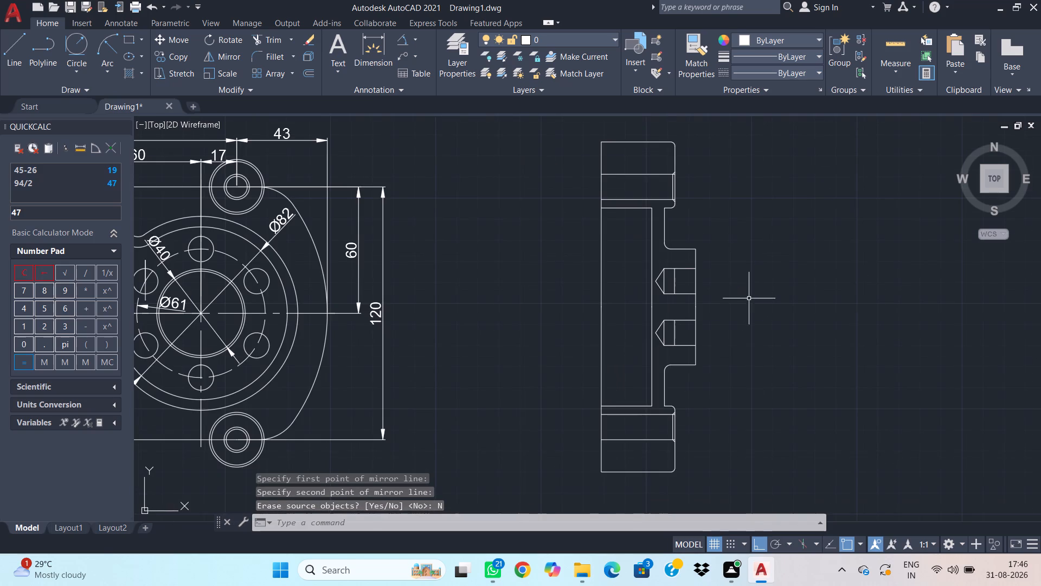
middle_drag(749, 298, 670, 227)
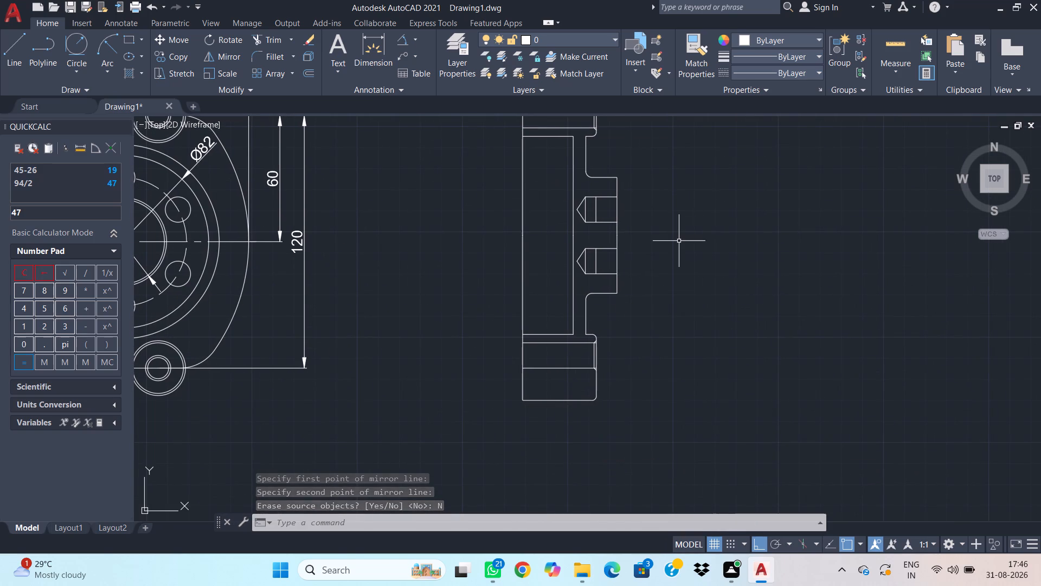
text(dim)
key(space)
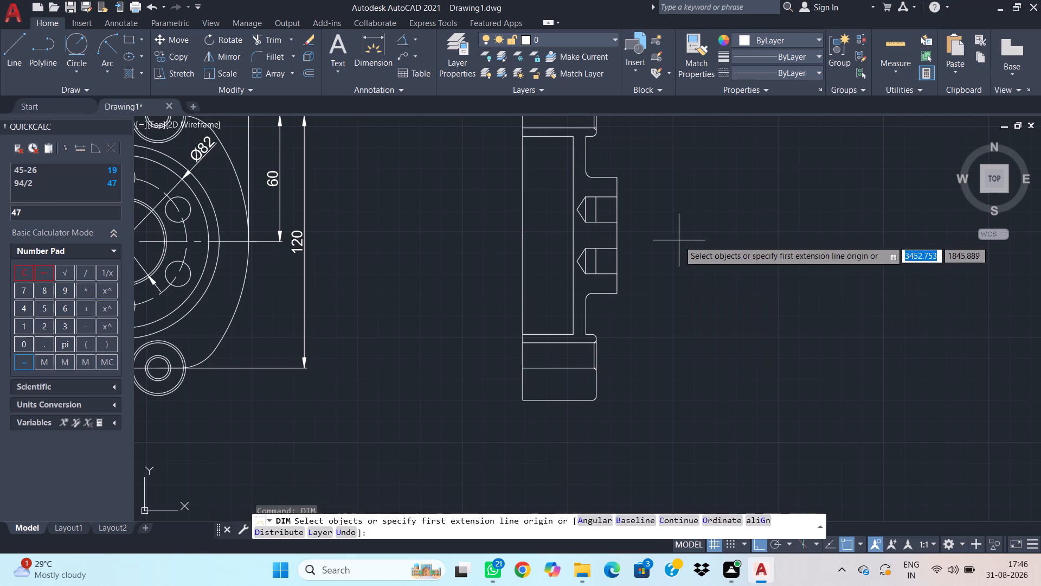
click(571, 139)
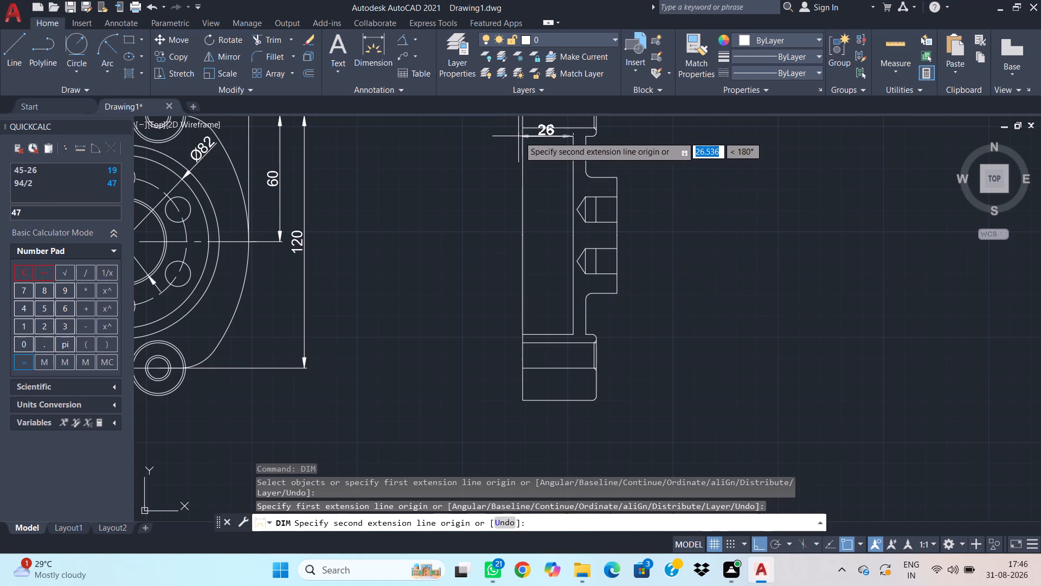
click(523, 136)
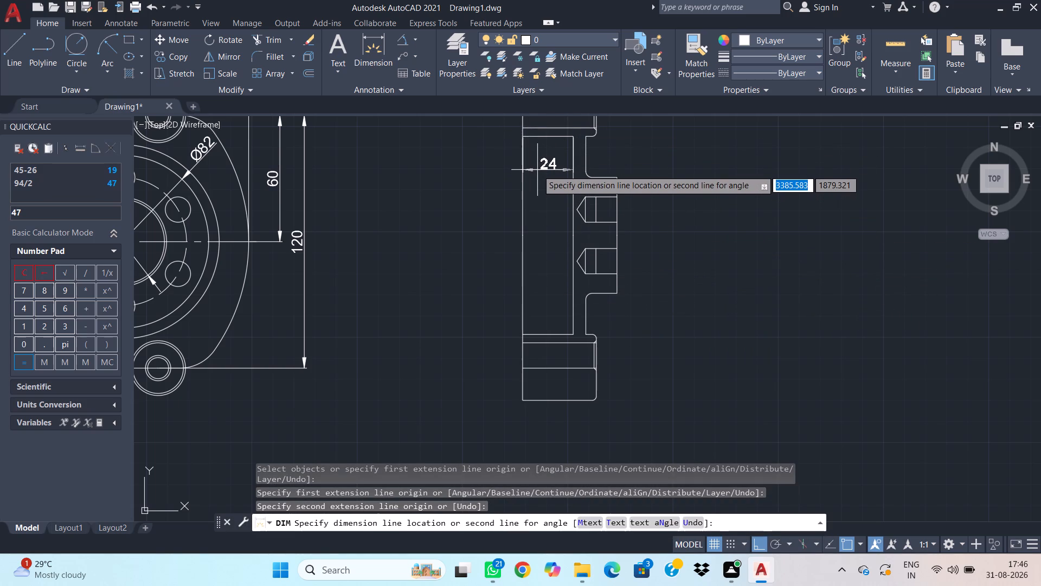
click(537, 170)
Dimension the width of the upper flange block between its back and front faces, placing the dimension above the side view.
middle_drag(458, 165, 502, 289)
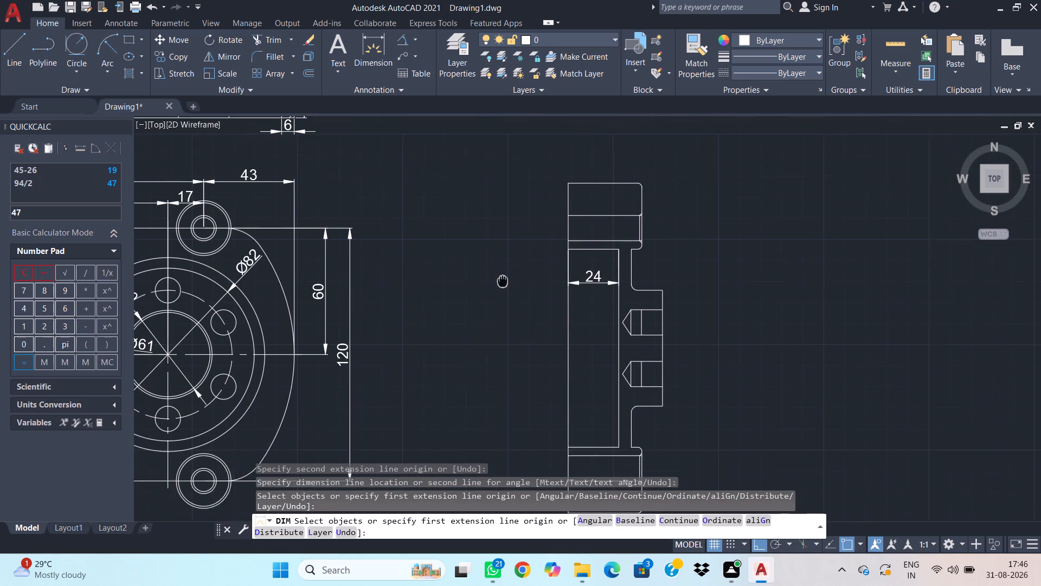
middle_drag(502, 289, 500, 293)
click(566, 199)
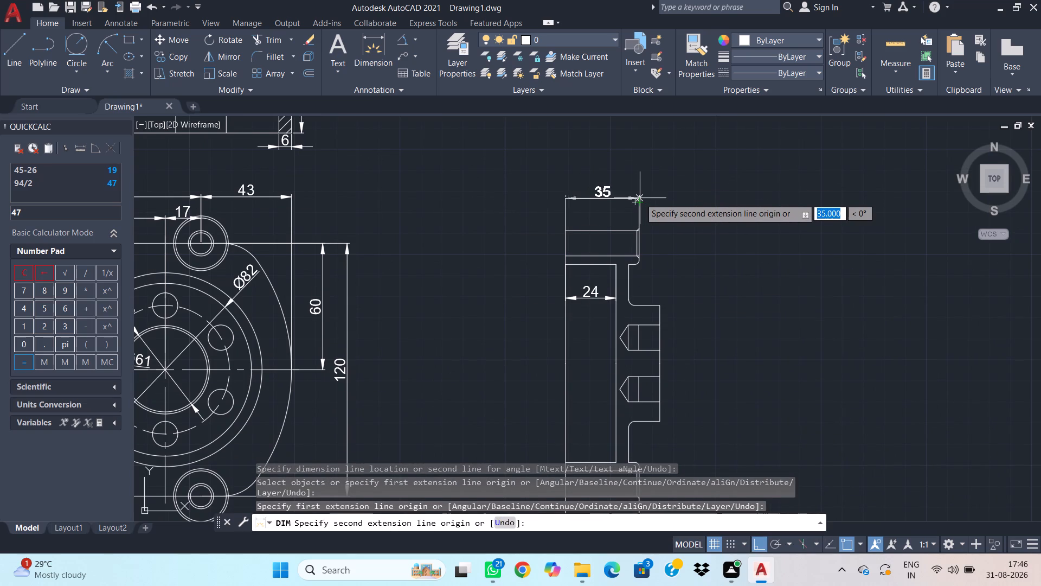
click(640, 198)
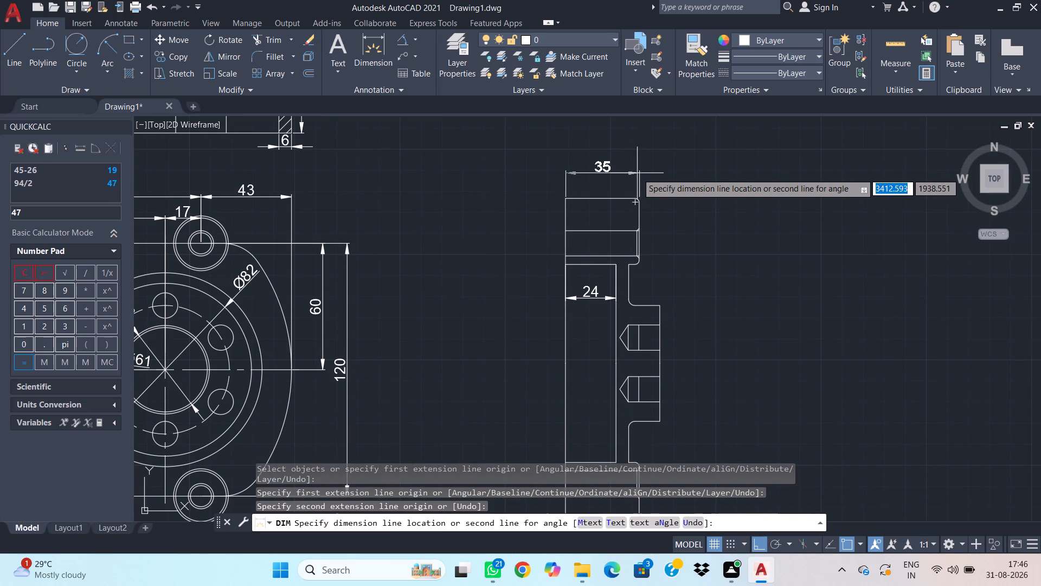
click(637, 173)
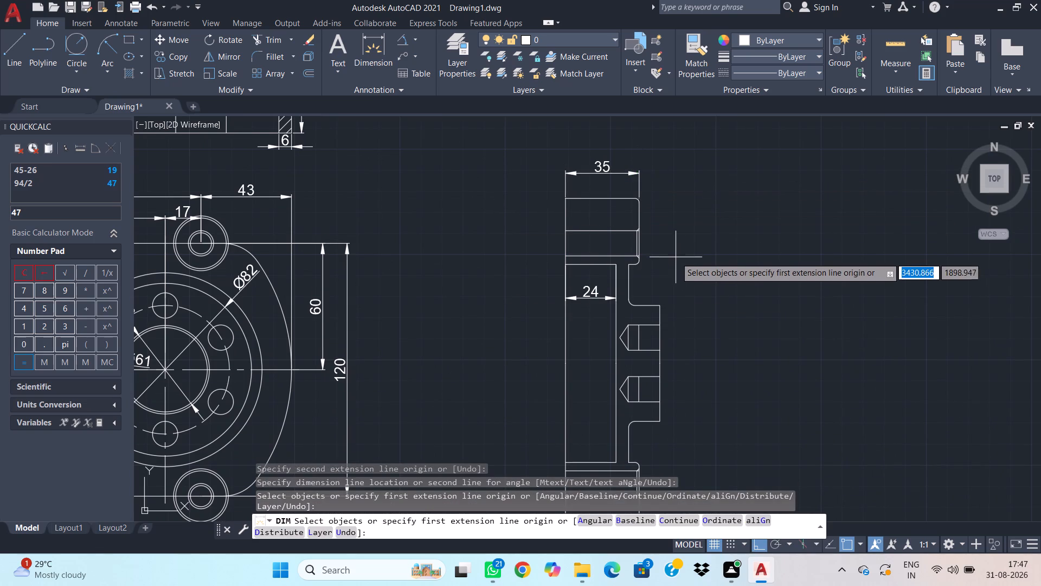
Dimension the horizontal distance from the upper hole's inner vertical line nearest the boss face to that face, placing it above the boss.
middle_drag(717, 279, 642, 177)
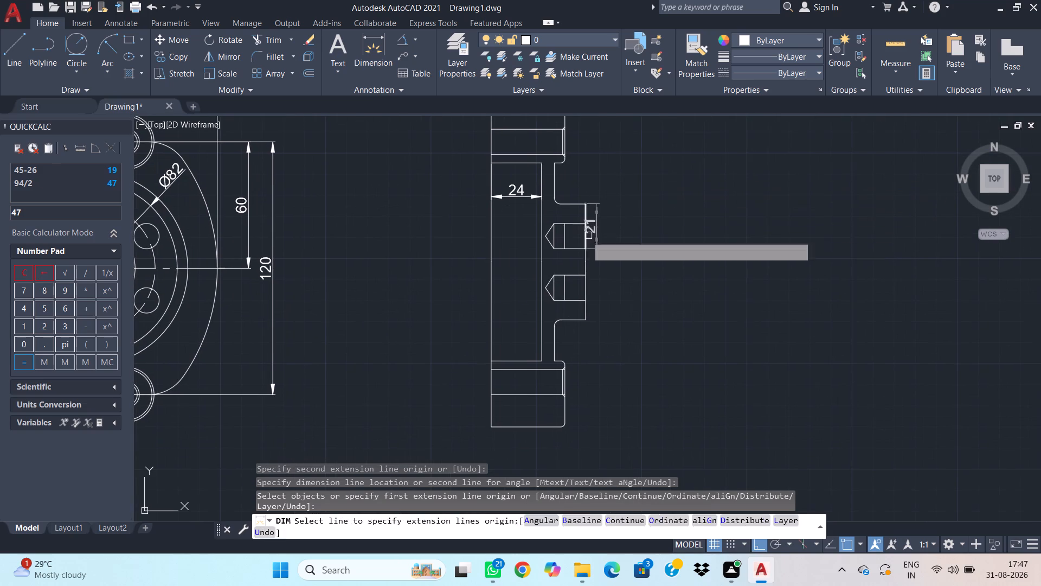
click(567, 221)
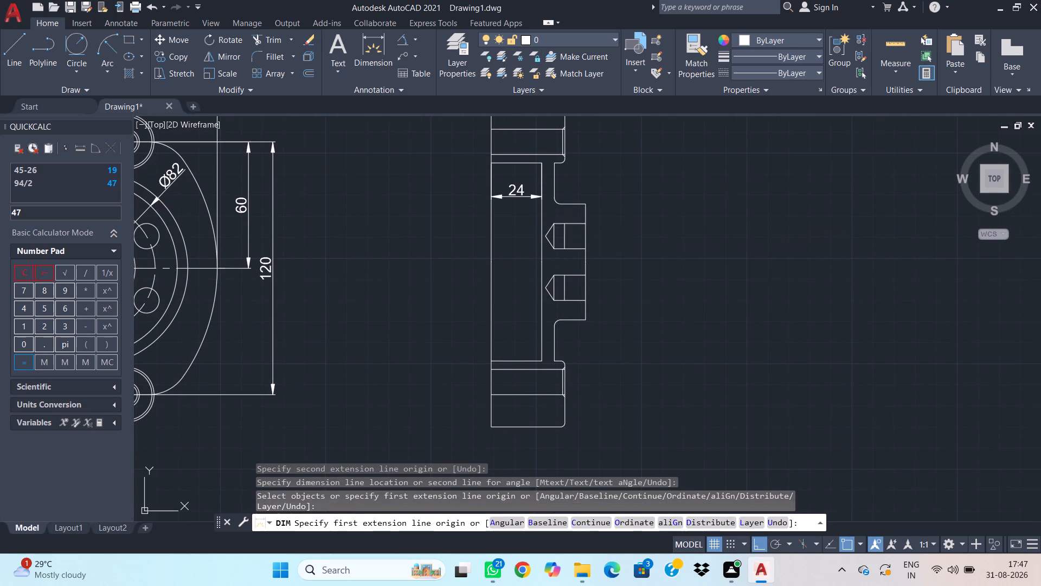
click(584, 222)
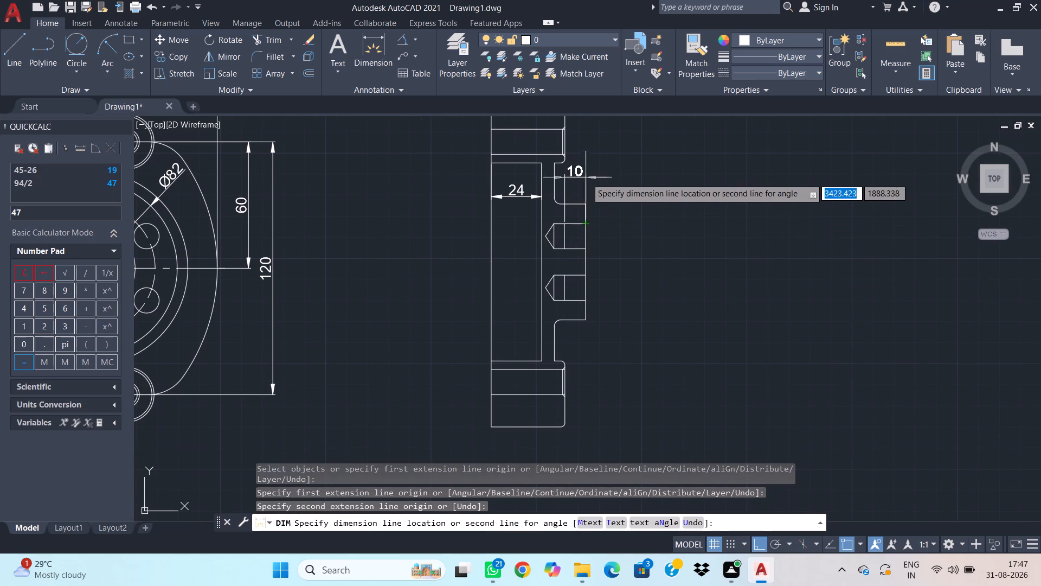
click(589, 192)
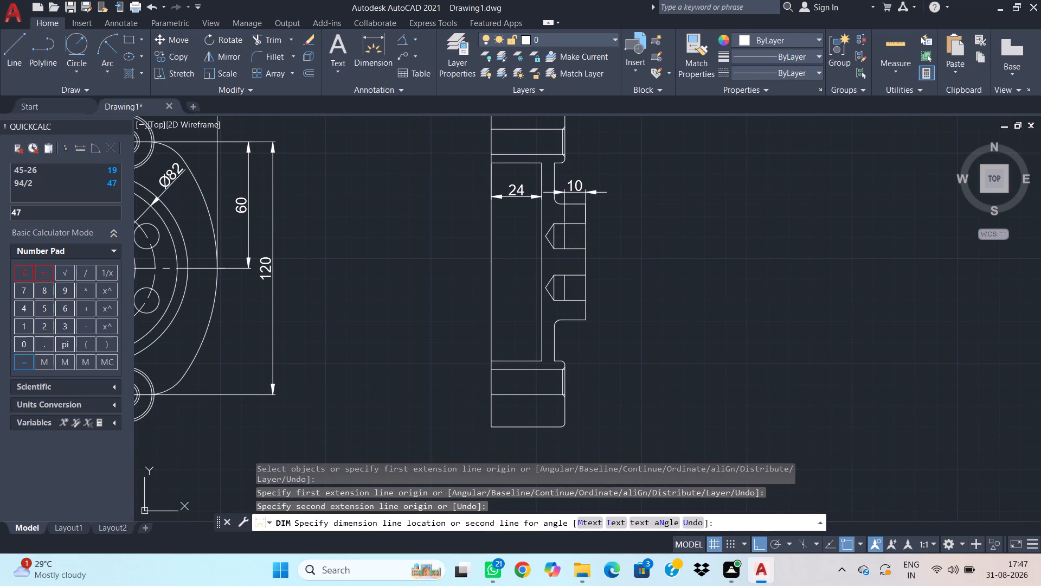
Dimension the horizontal distance from the boss's front face to the long inner vertical, placing it just below the lower hole.
click(586, 299)
click(544, 298)
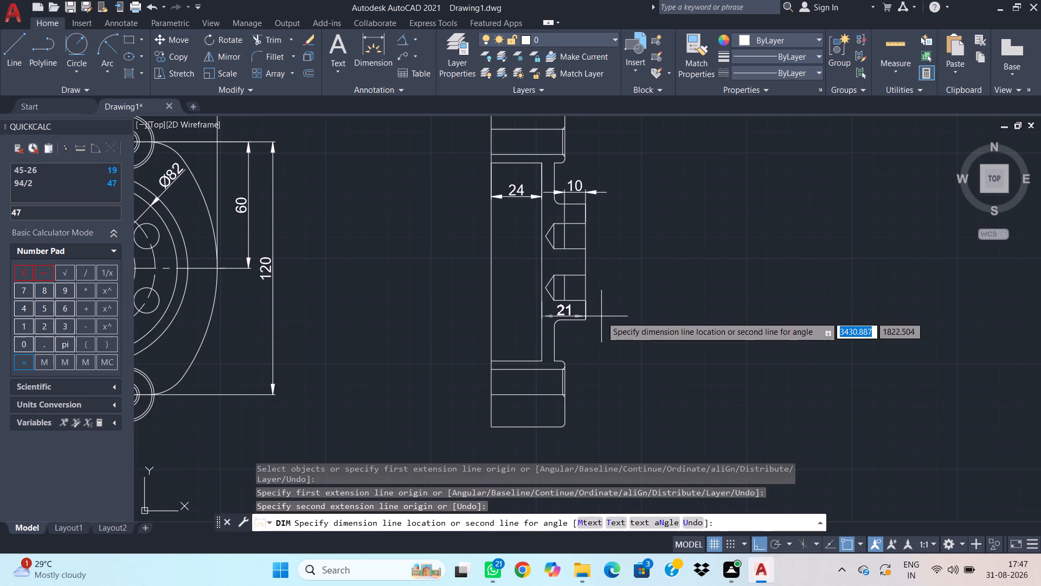
click(601, 316)
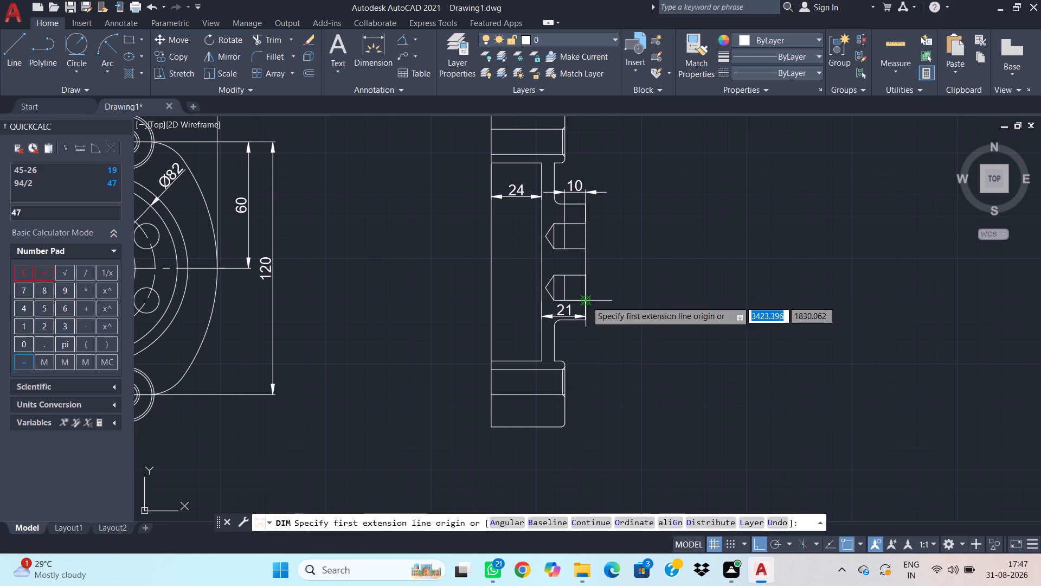
Dimension the upper hole's depth from the boss face to the base of its conical tip, placing it between the two holes.
click(586, 248)
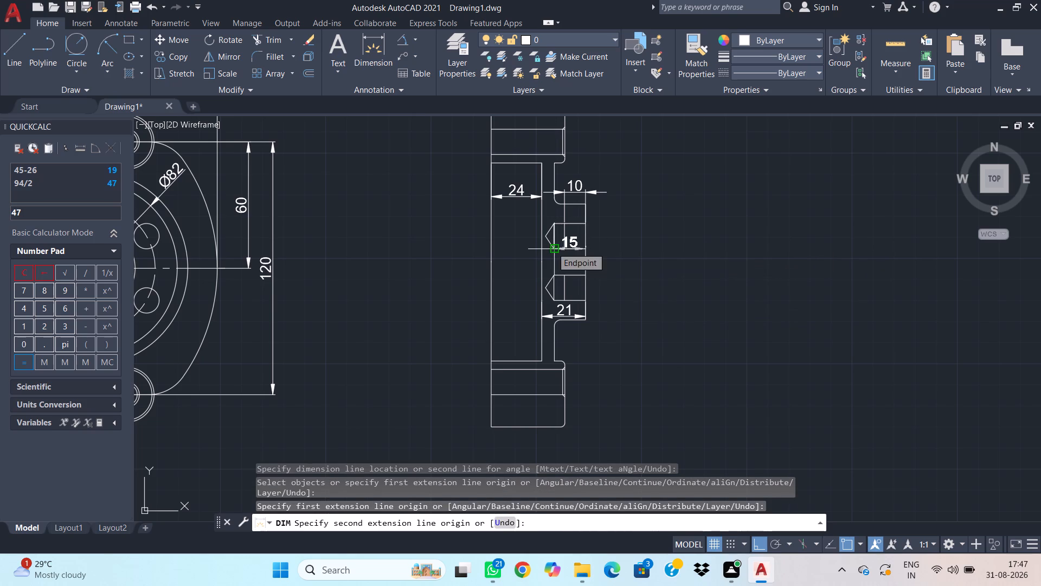
click(552, 247)
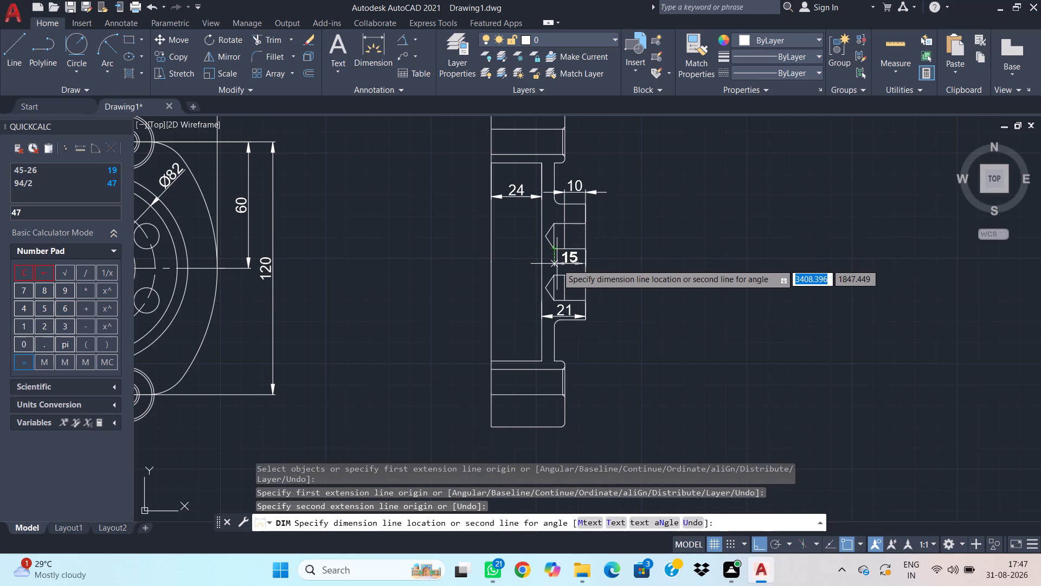
click(557, 264)
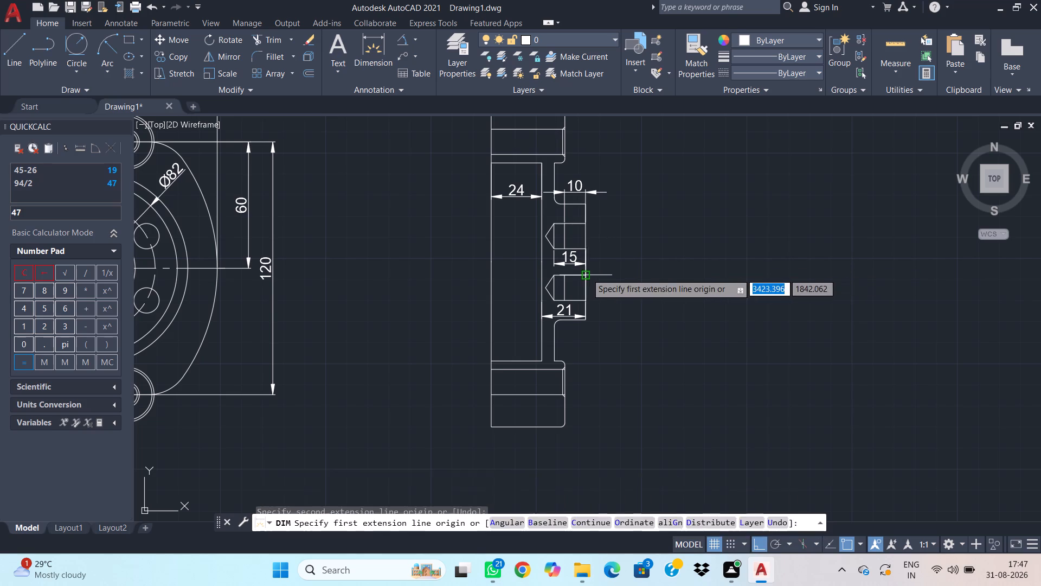
Dimension the upper hole's height at the boss face, placing the dimension outside the front face.
click(584, 249)
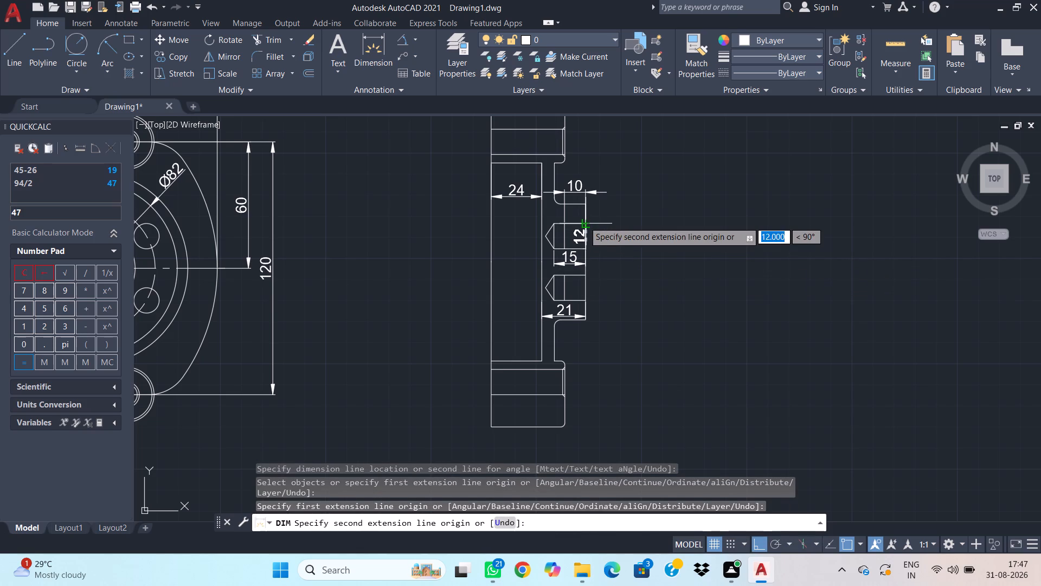
click(584, 221)
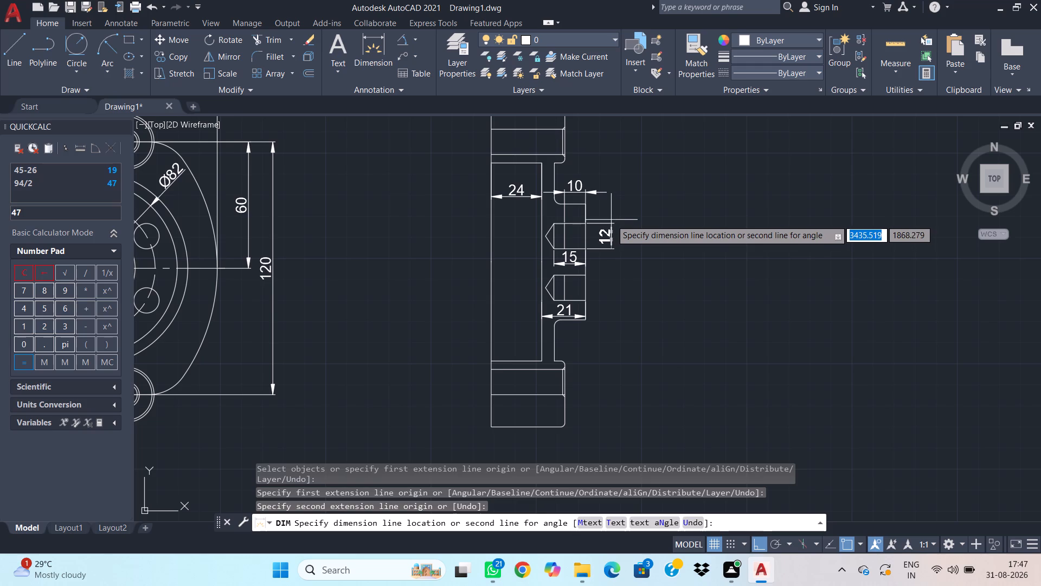
click(611, 220)
Dimension the recess's vertical height between the two flange blocks, placing the dimension just outside the flat back face.
middle_drag(617, 319, 617, 313)
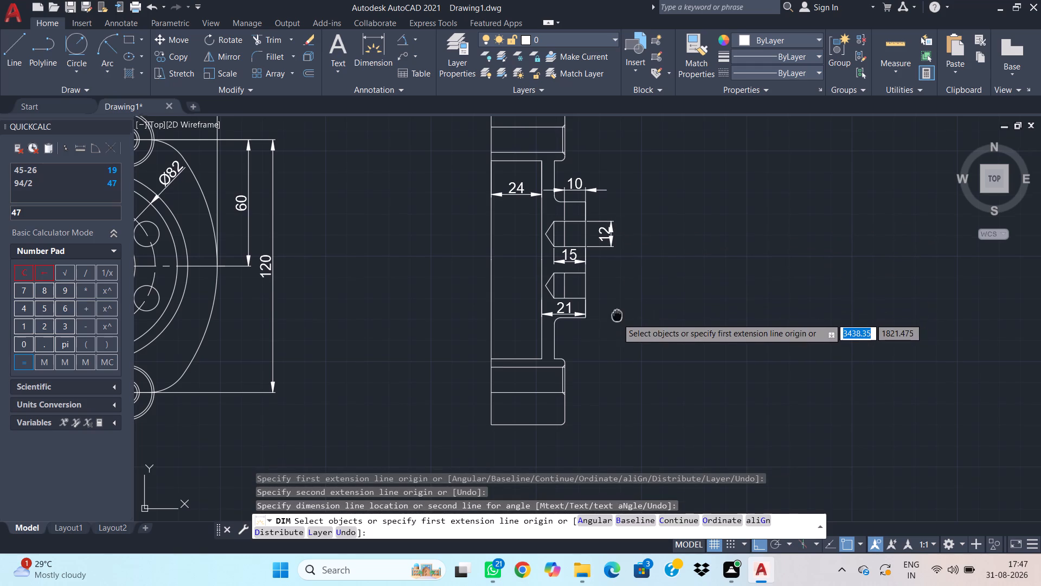
middle_drag(617, 313, 632, 258)
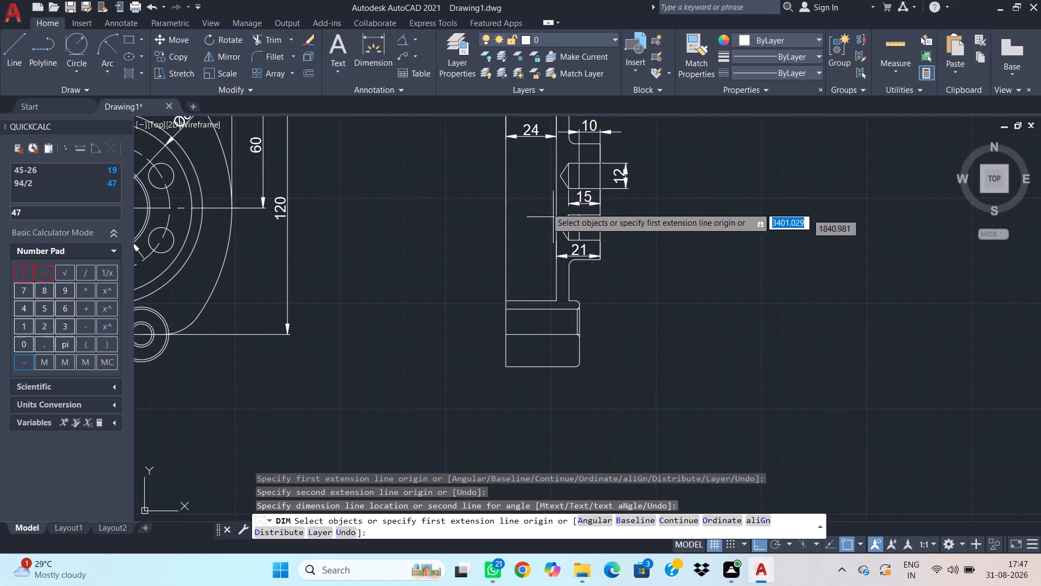
scroll(519, 182, down, 1)
middle_drag(396, 207, 489, 245)
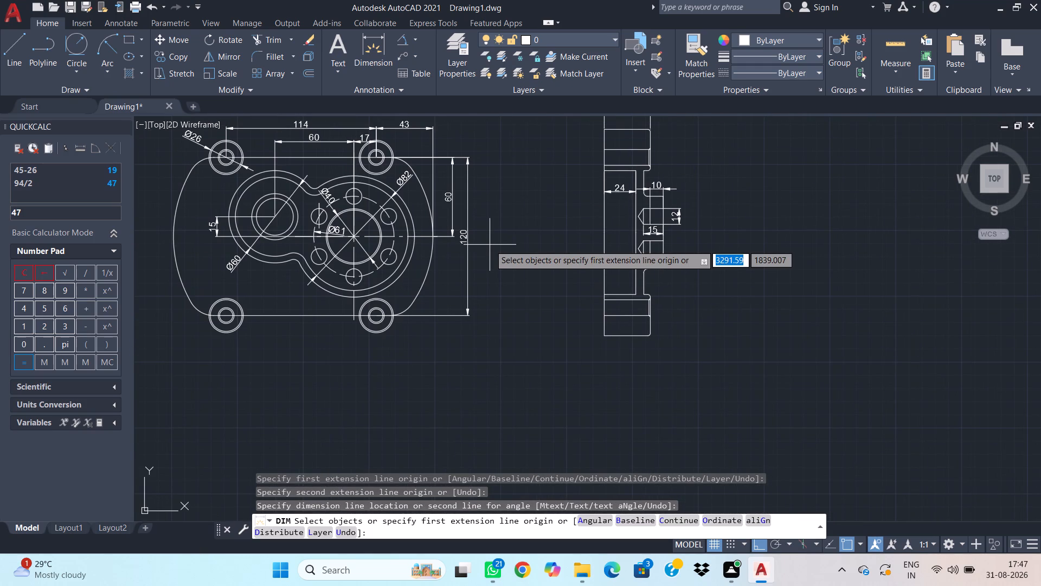
click(605, 174)
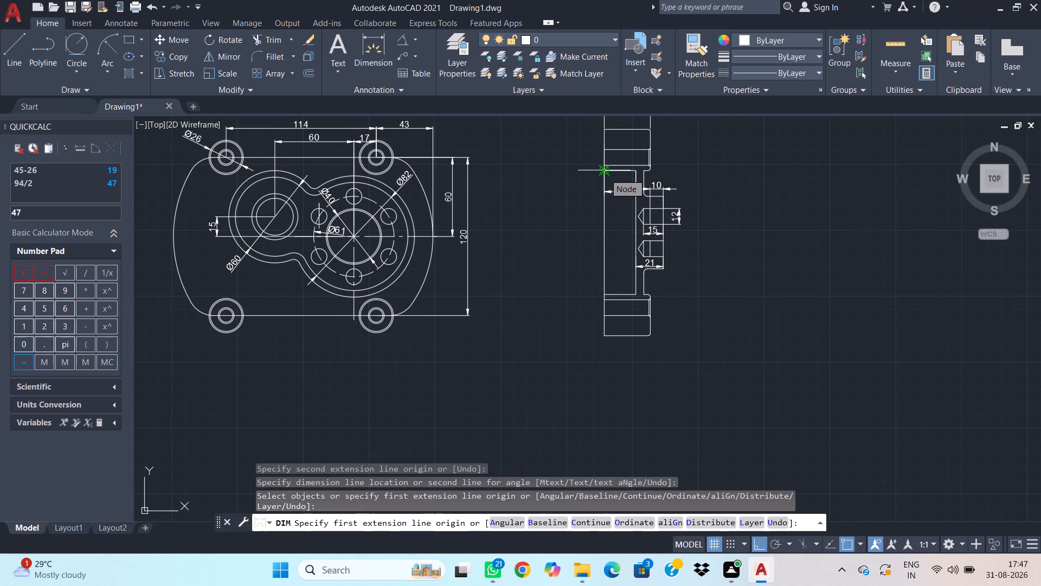
click(605, 294)
click(595, 288)
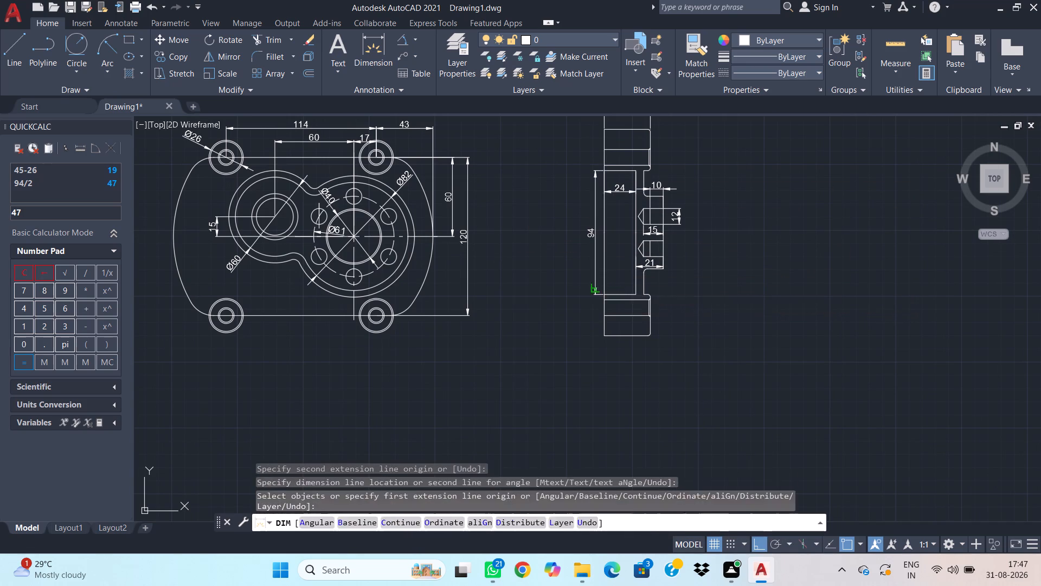
Dimension the side view's overall height along the back face, placing it outside the recess height dimension, and end dimensioning.
click(604, 333)
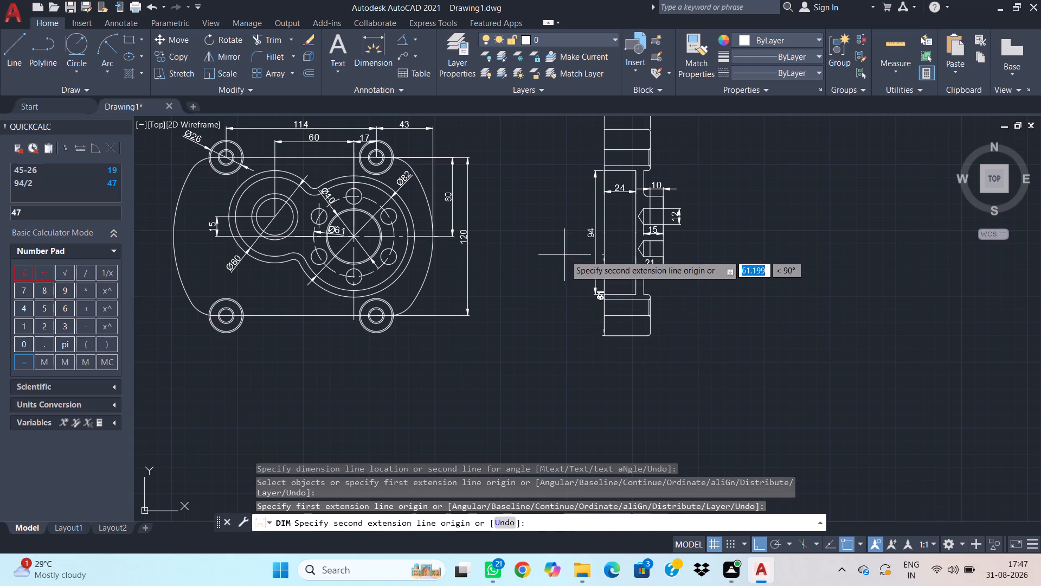
middle_click(573, 327)
middle_drag(551, 258, 576, 363)
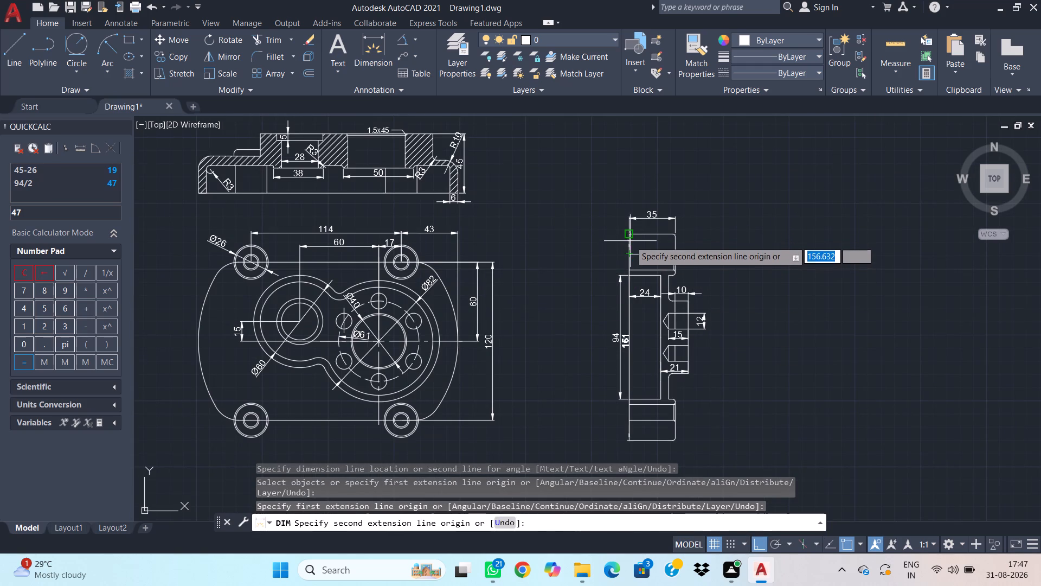
click(629, 235)
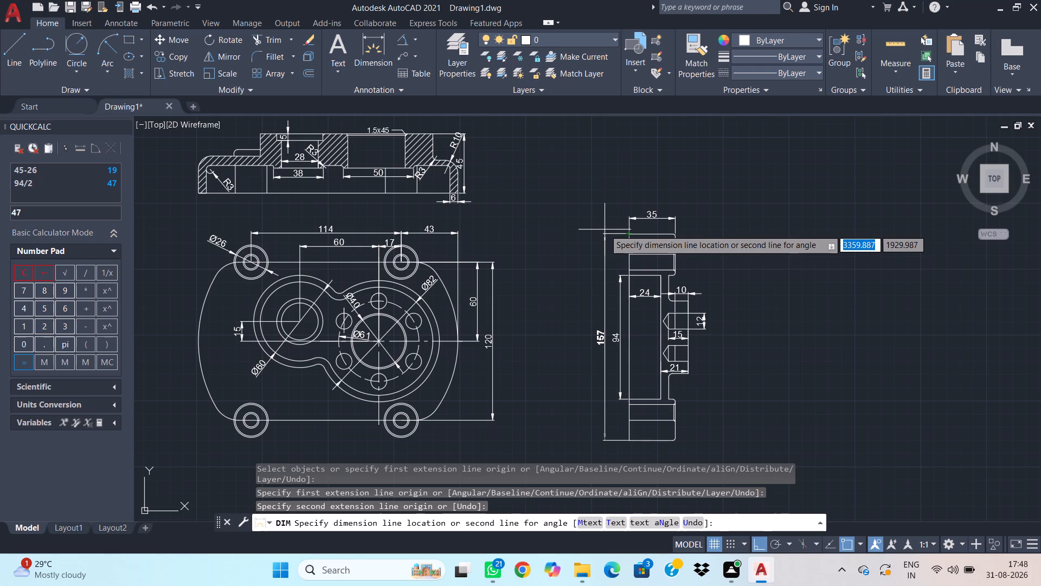
click(605, 230)
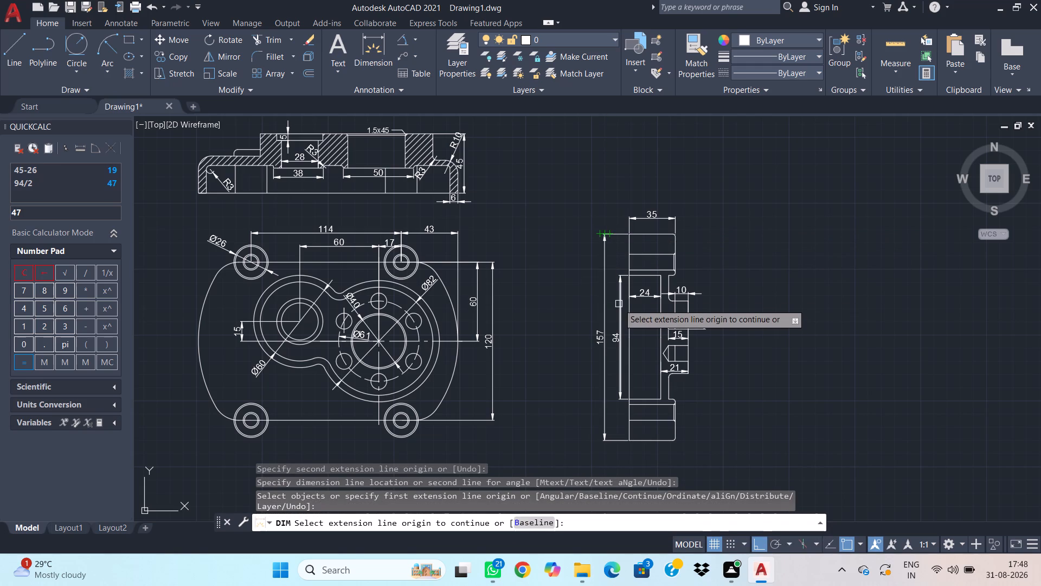
key(Escape)
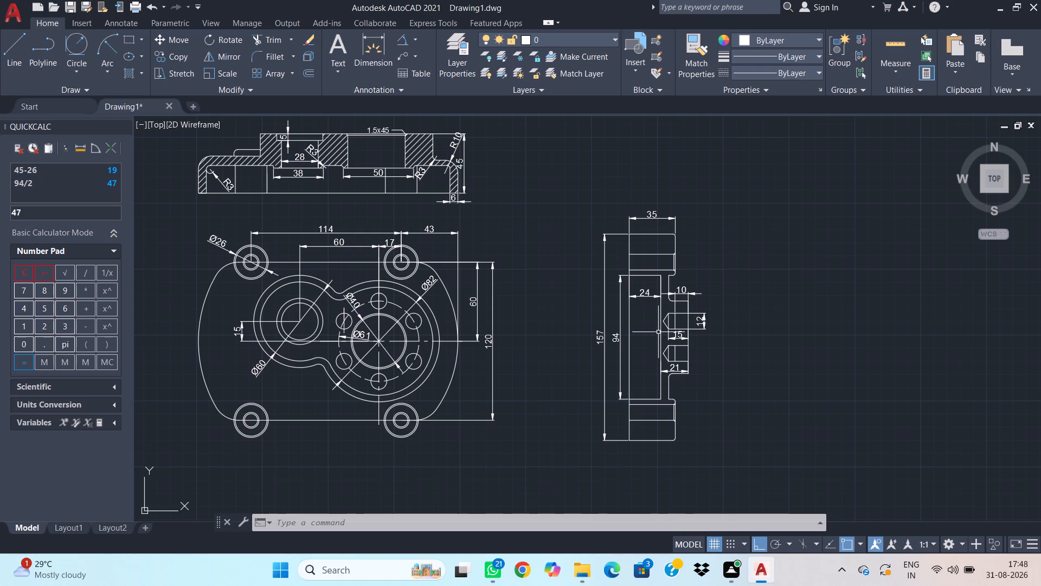
Override the overall height dimension's text with 146 and finish text editing.
double_click(597, 339)
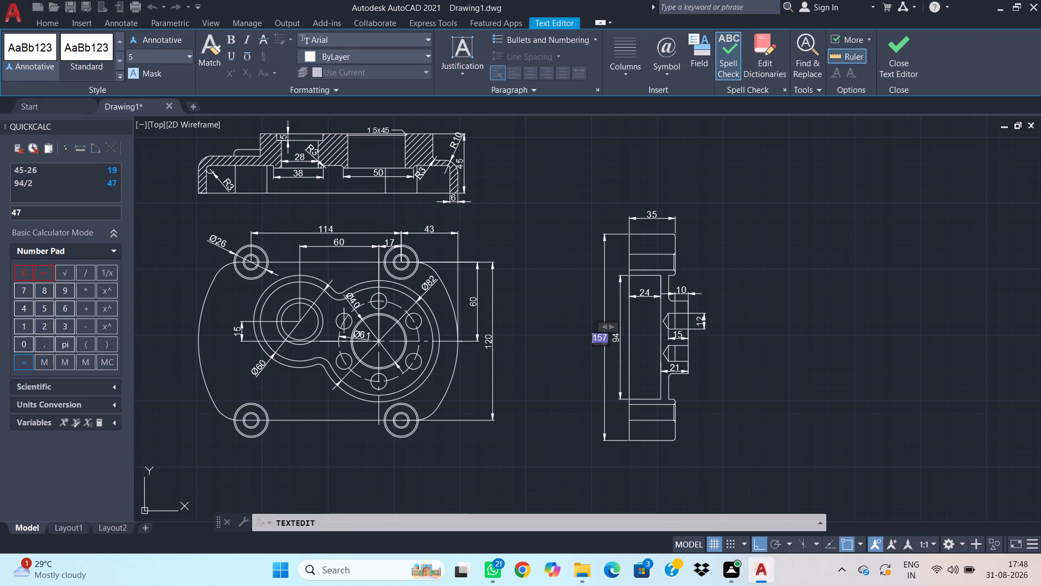
key(BackSpace)
text(146)
key(BackSpace)
key(BackSpace)
key(BackSpace)
key(BackSpace)
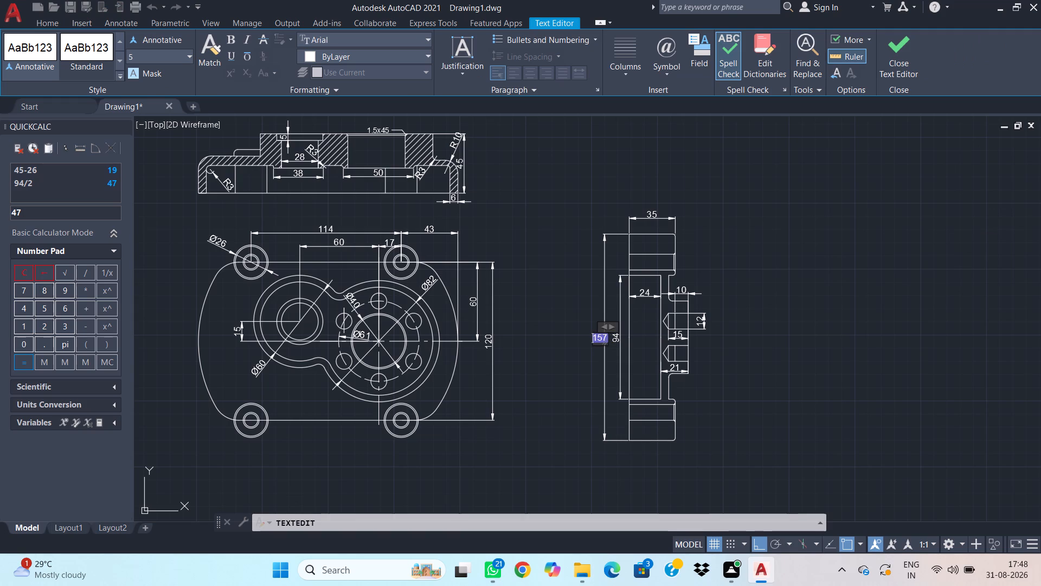
key(Right)
key(Right)
key(Right)
key(Right)
key(BackSpace)
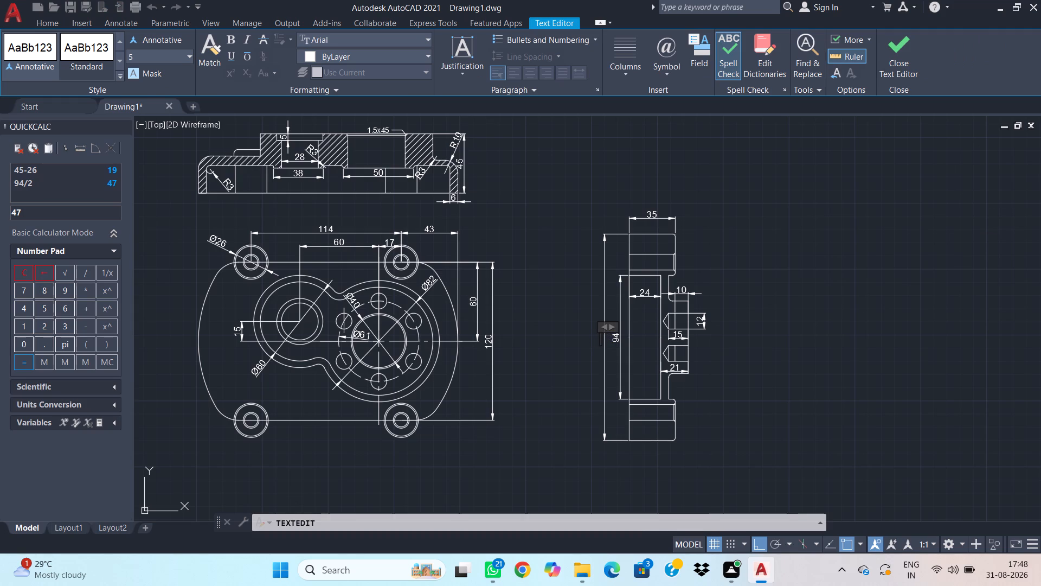
text(146)
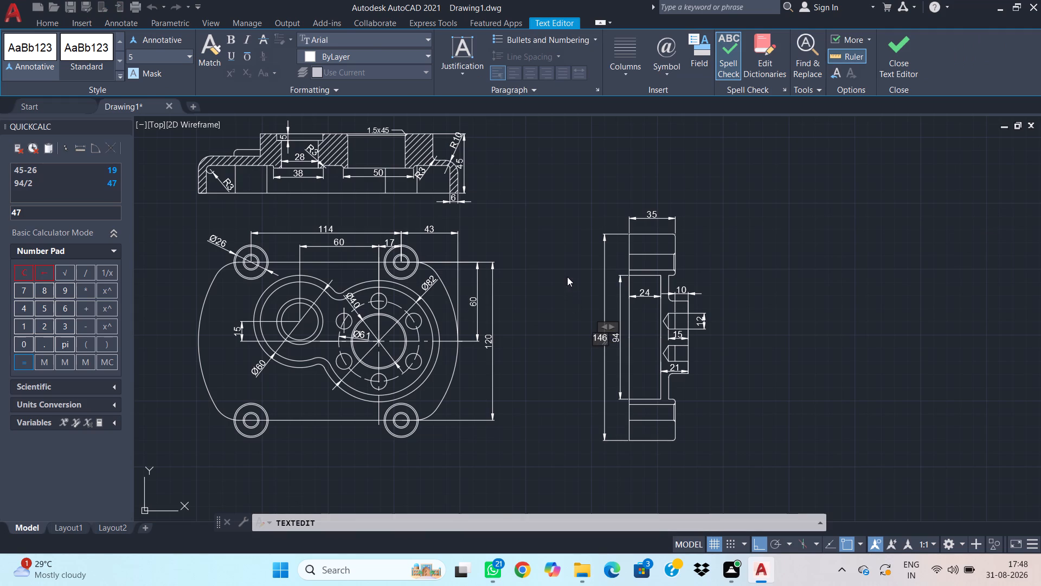
click(567, 277)
key(Escape)
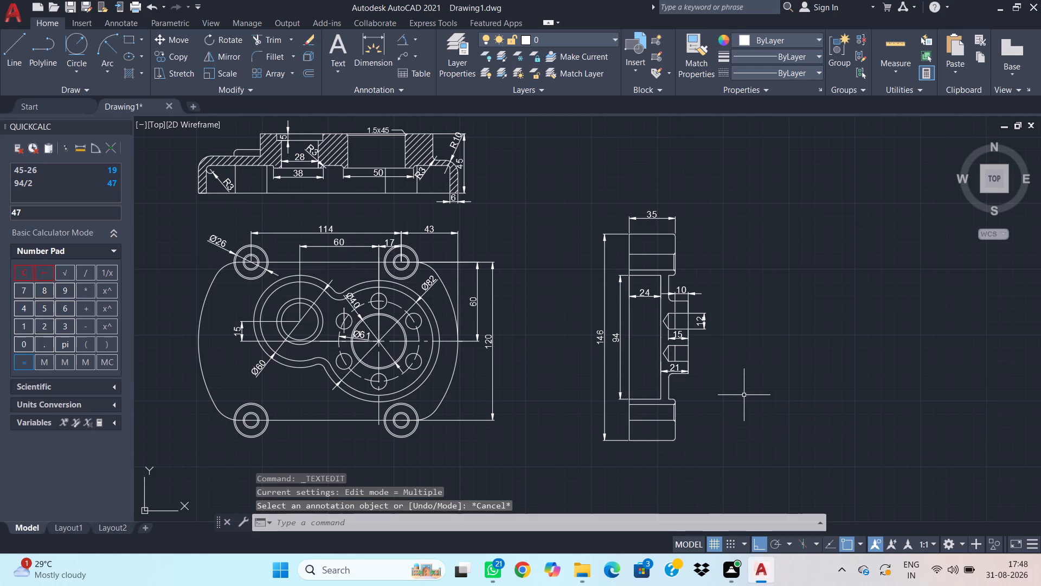
Dimension the thickness of the thin wall beside the recess at its lower end, placing it just above the lower flange block.
text(dim)
key(space)
scroll(710, 393, up, 1)
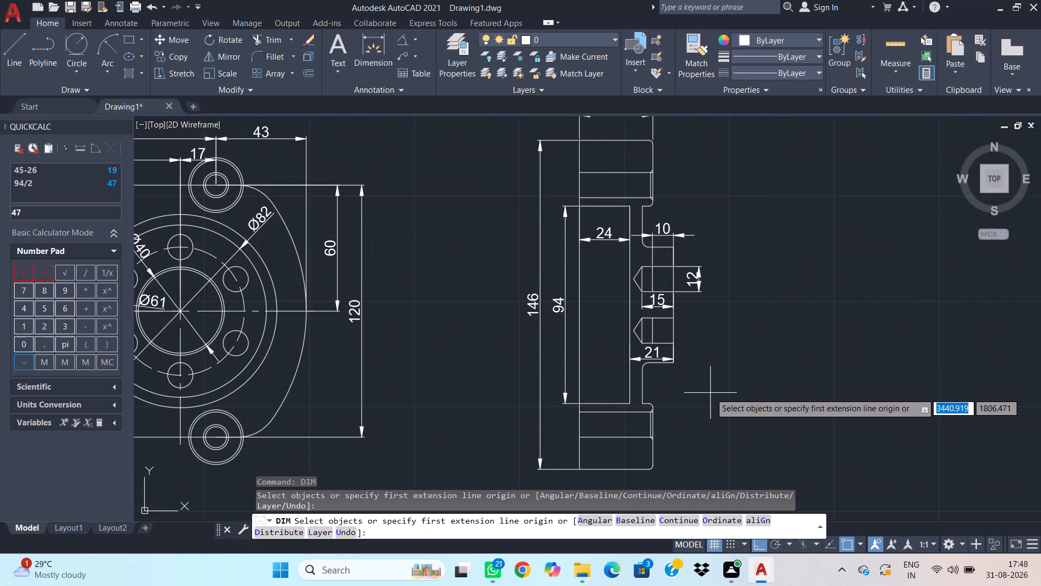
click(630, 402)
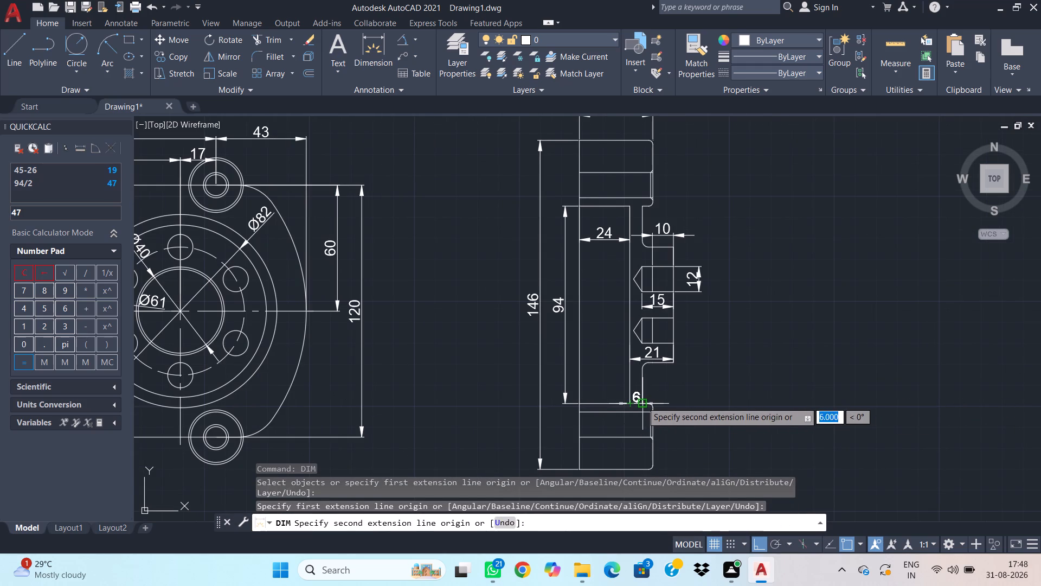
click(642, 402)
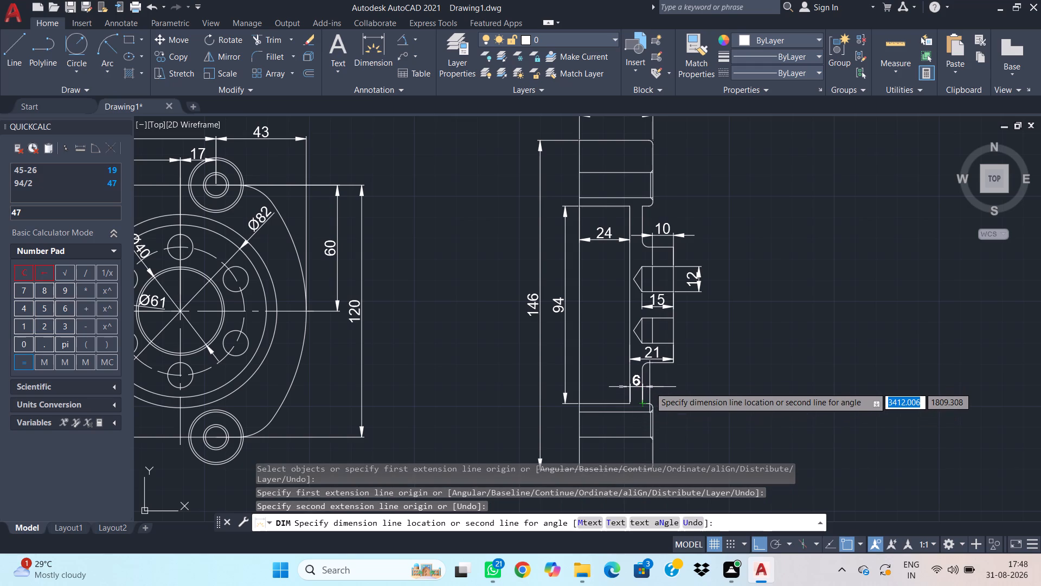
click(648, 387)
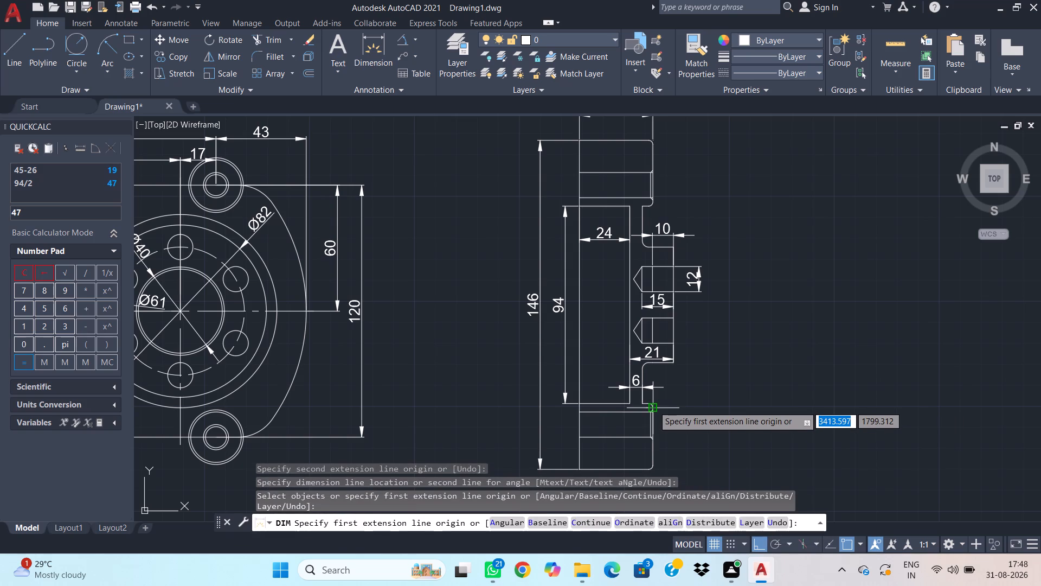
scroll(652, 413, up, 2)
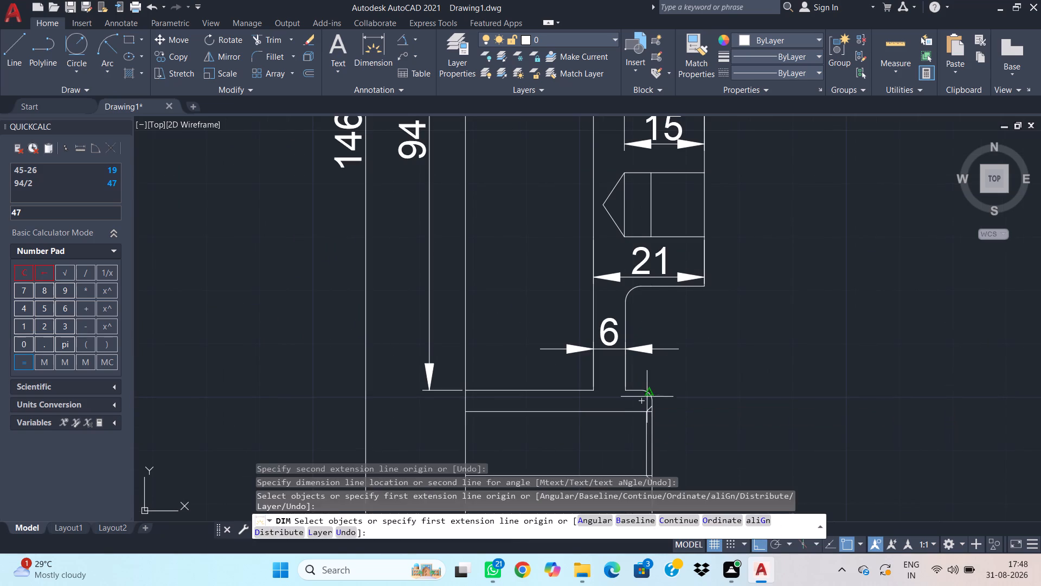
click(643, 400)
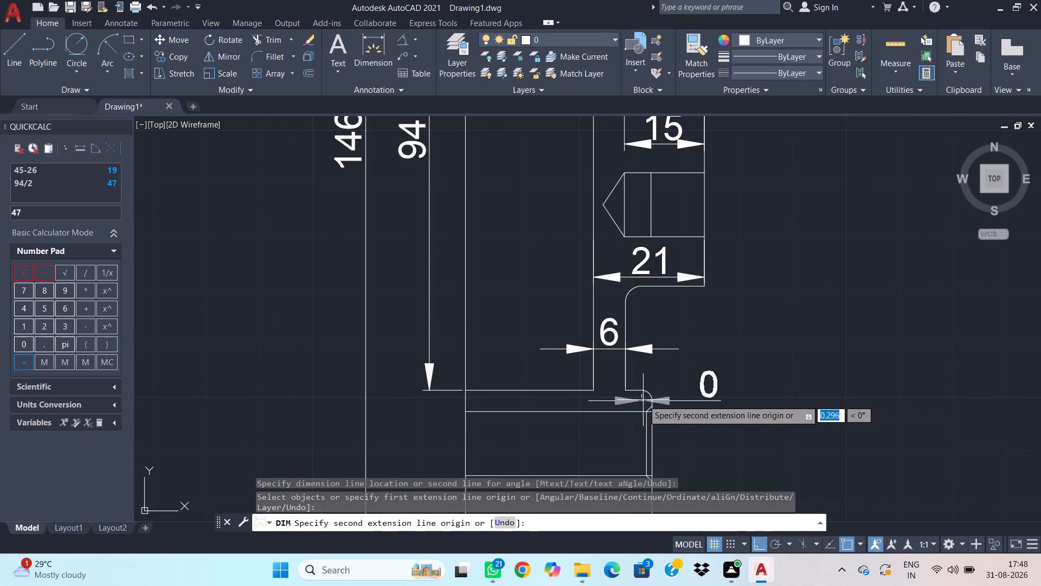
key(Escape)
Hatch the side view's cut material with ANSI31: outer part of the upper flange block, connected wall and boss, and outer part of the lower block.
scroll(698, 368, down, 1)
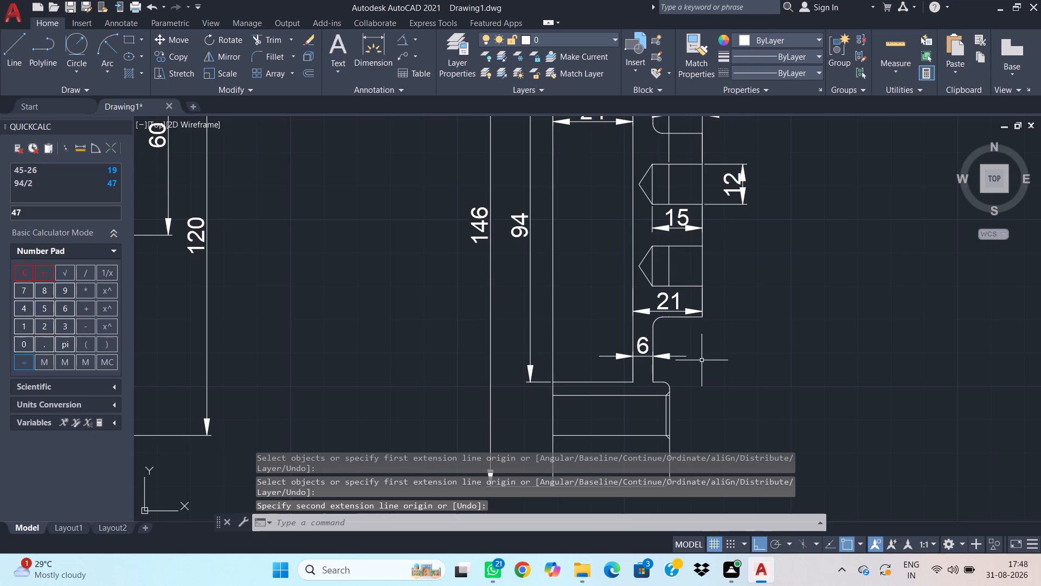
scroll(756, 311, down, 1)
middle_drag(773, 280, 722, 417)
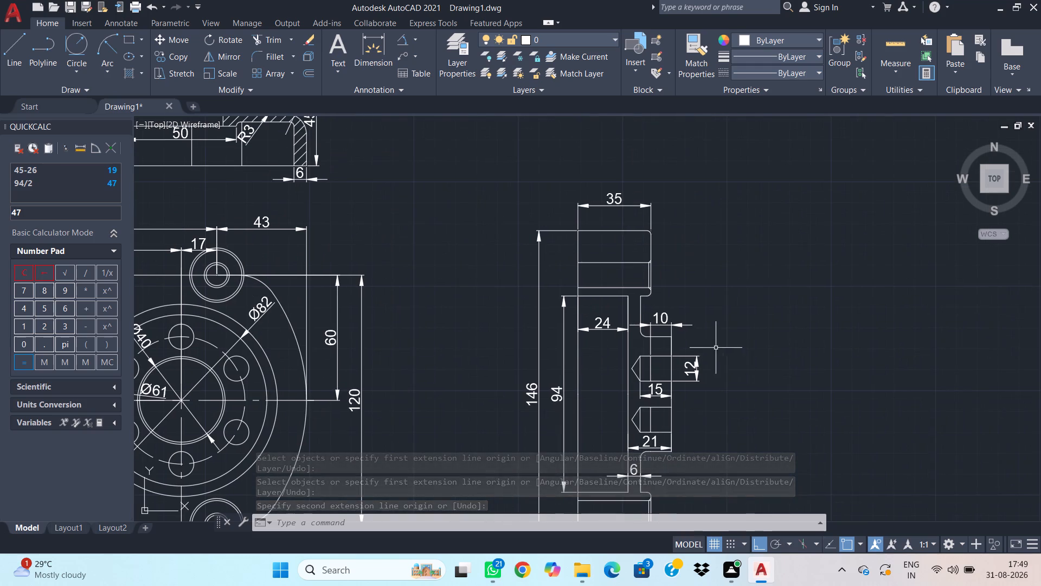
click(131, 71)
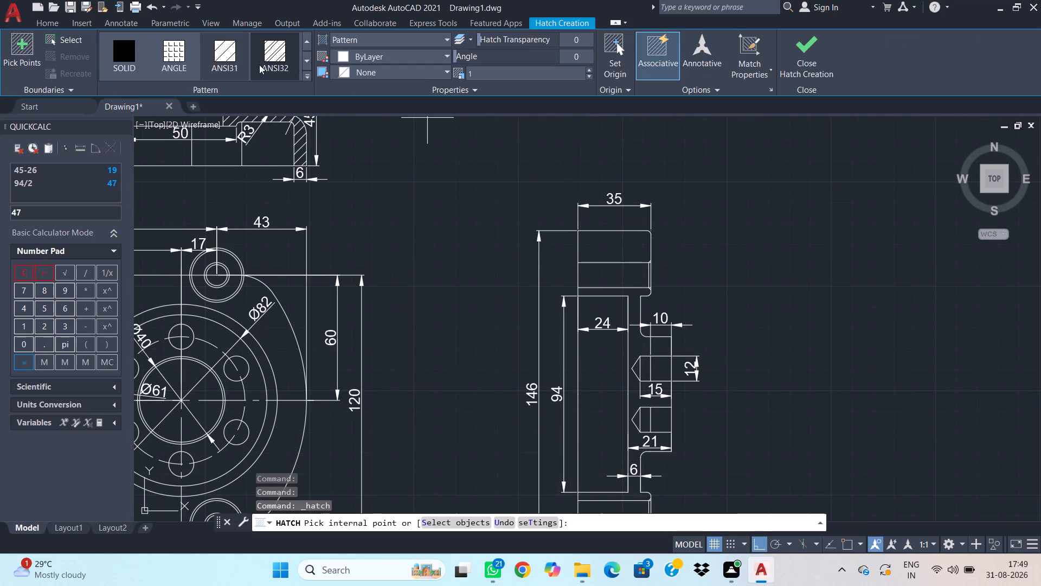
click(224, 50)
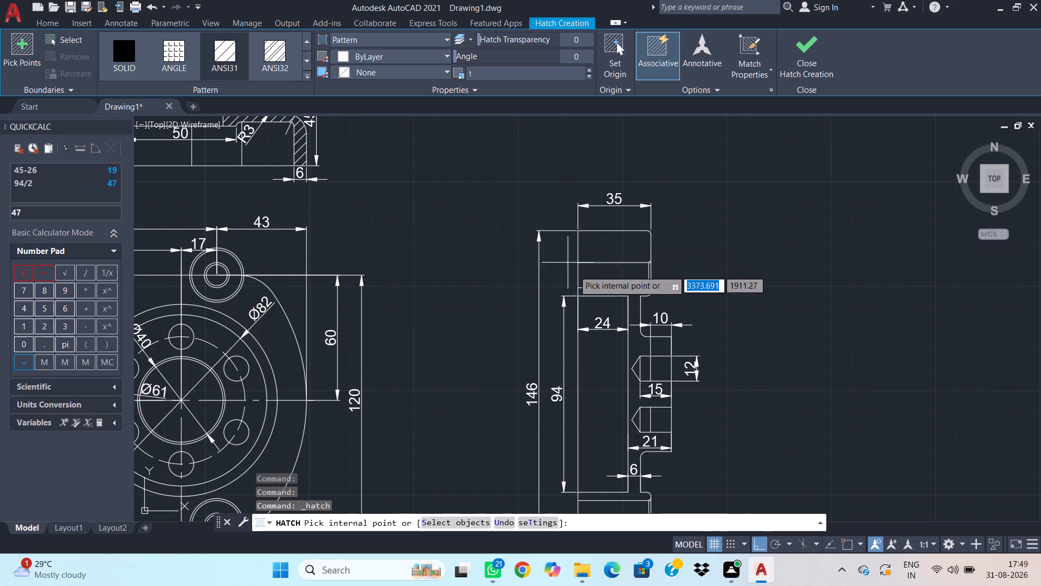
click(623, 241)
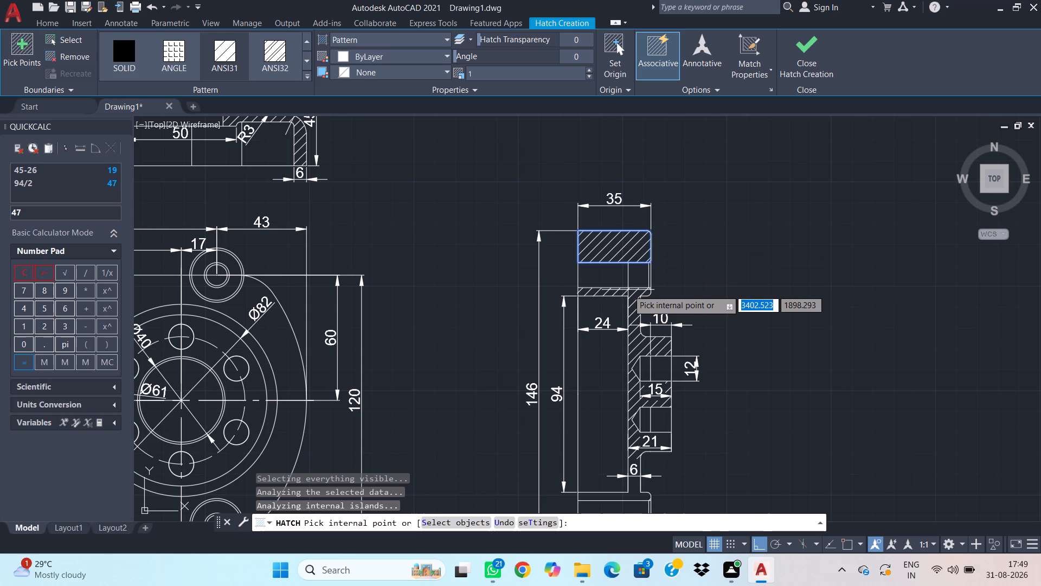
click(628, 290)
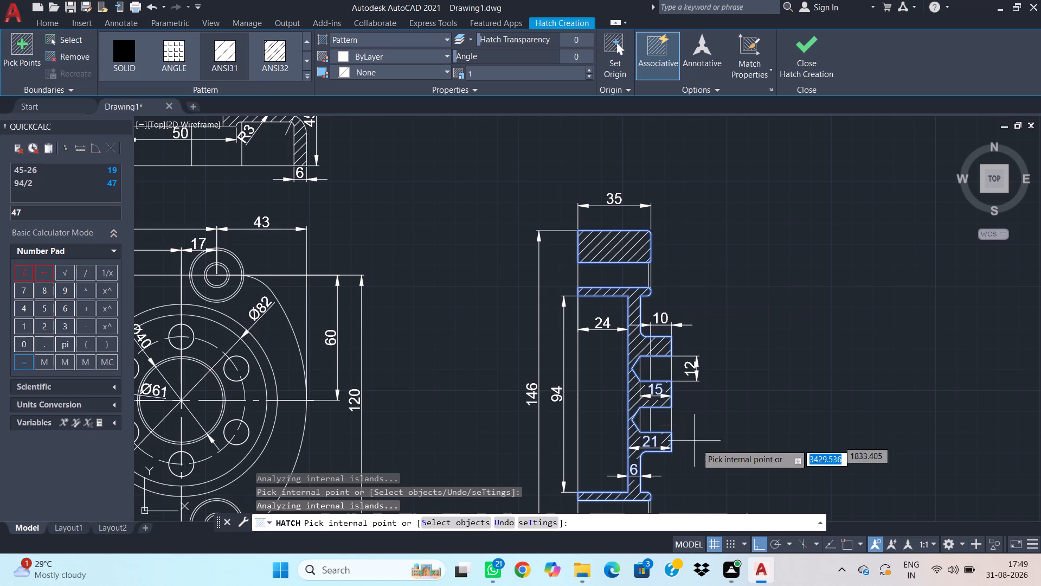
middle_drag(716, 468, 706, 346)
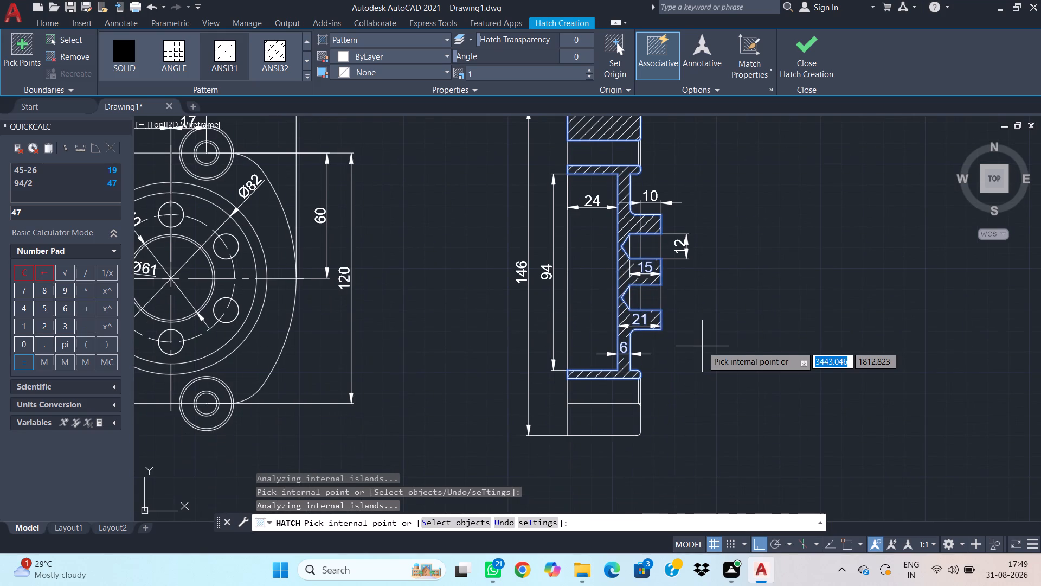
click(590, 414)
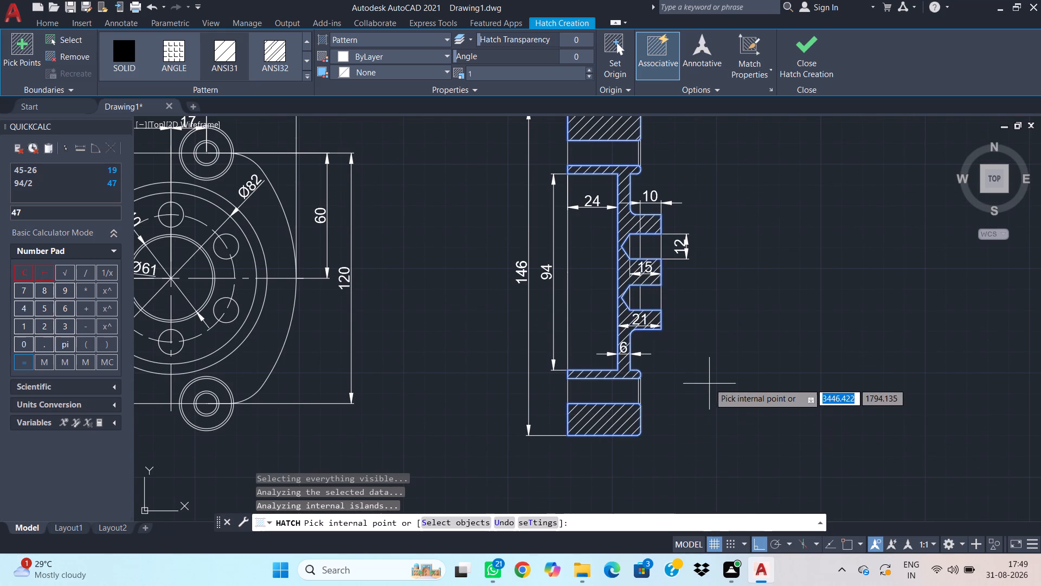
key(Escape)
Add a multileader reading 1.5x45 at the lower chamfer of the upper flange block's hole, with Ortho off.
middle_drag(703, 219, 703, 219)
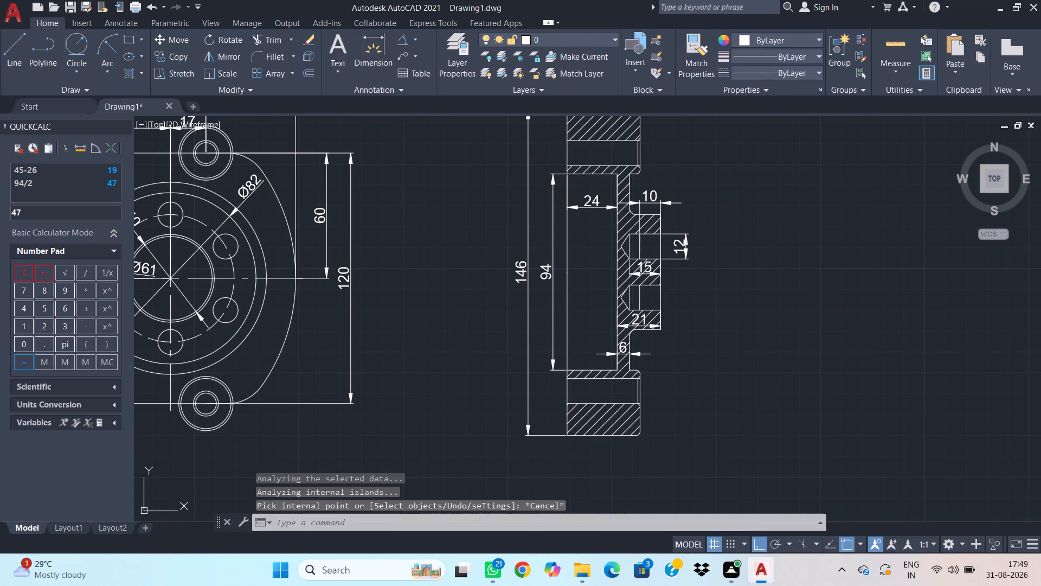
middle_drag(703, 219, 547, 335)
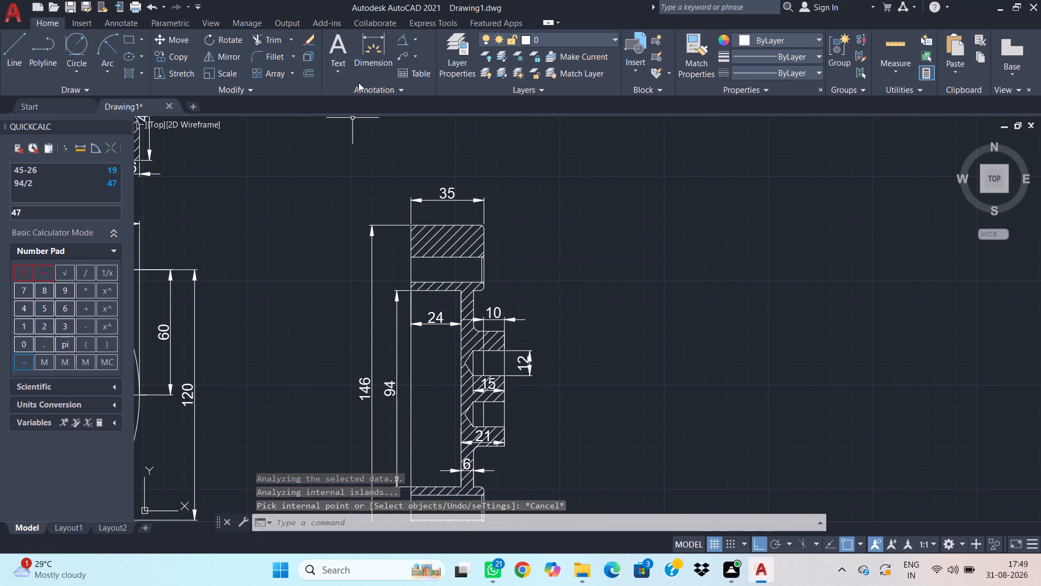
click(403, 56)
key(shift+F8)
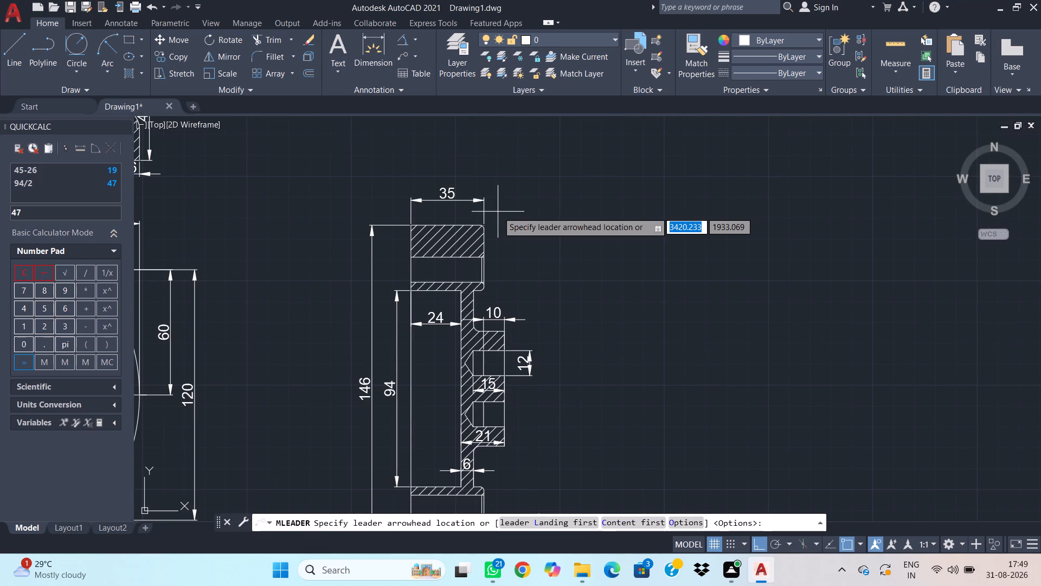
scroll(479, 297, up, 1)
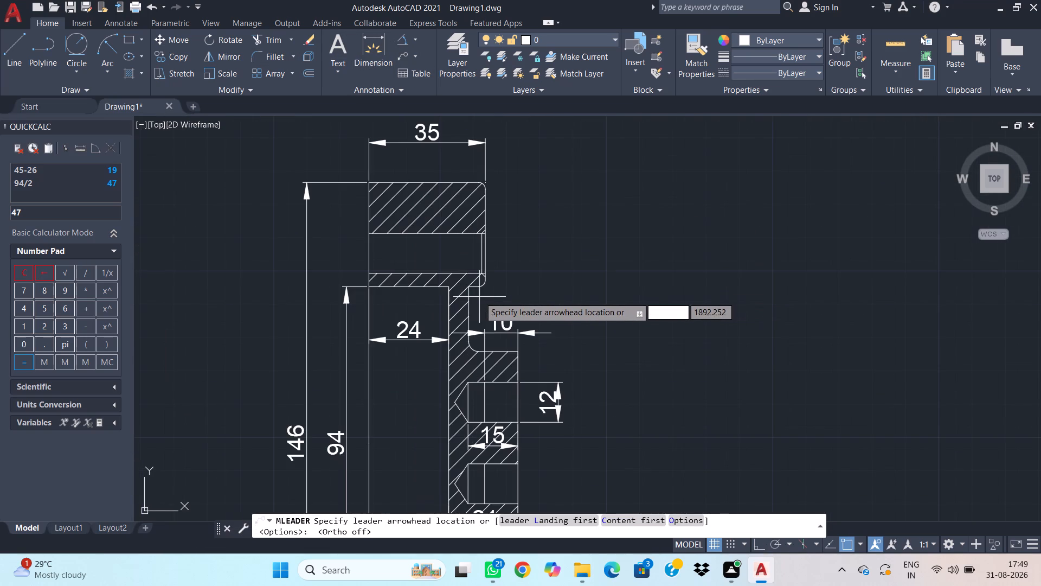
scroll(481, 254, up, 1)
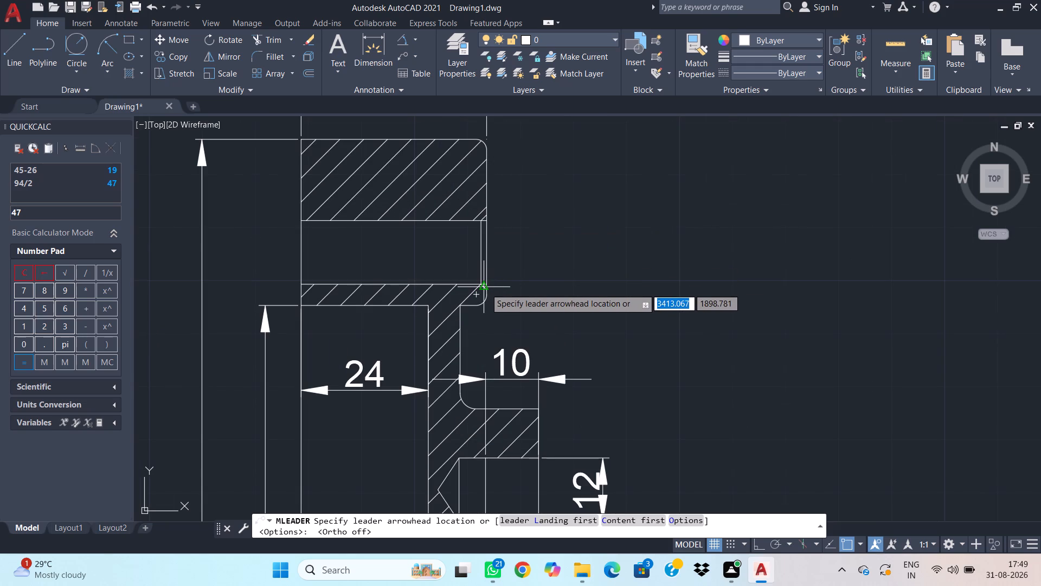
click(486, 290)
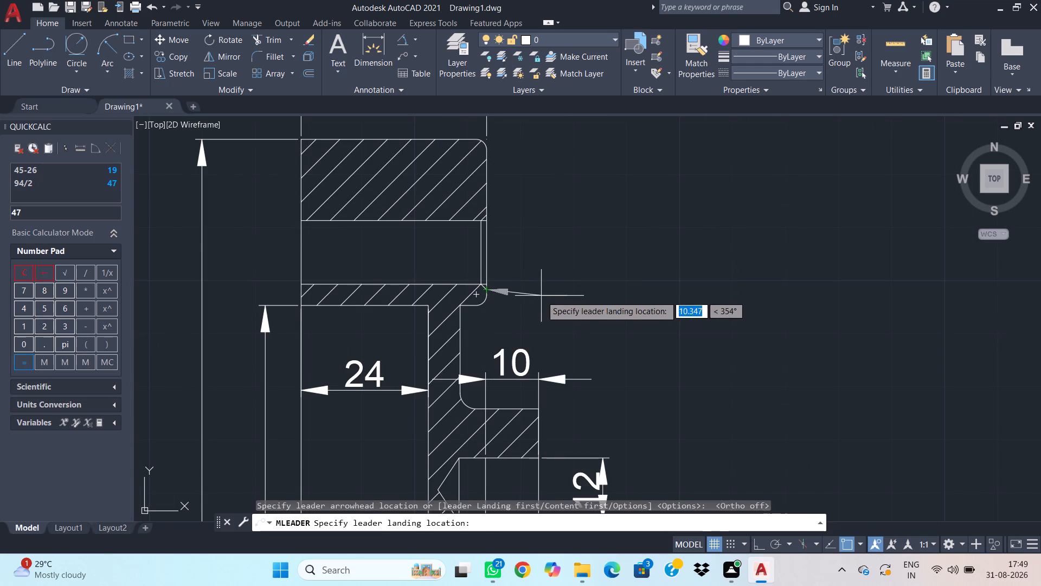
click(502, 313)
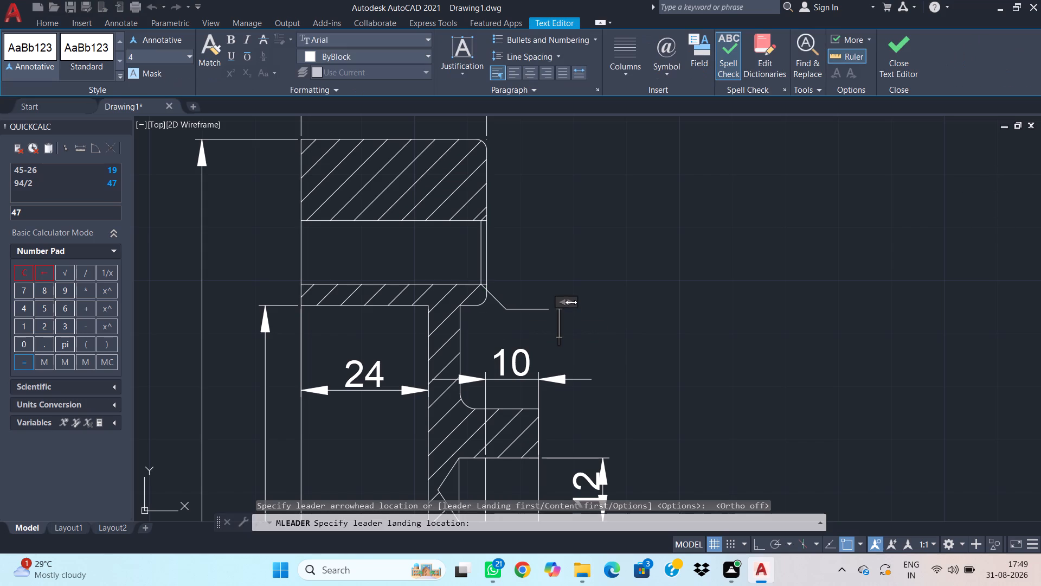
text(1.5x)
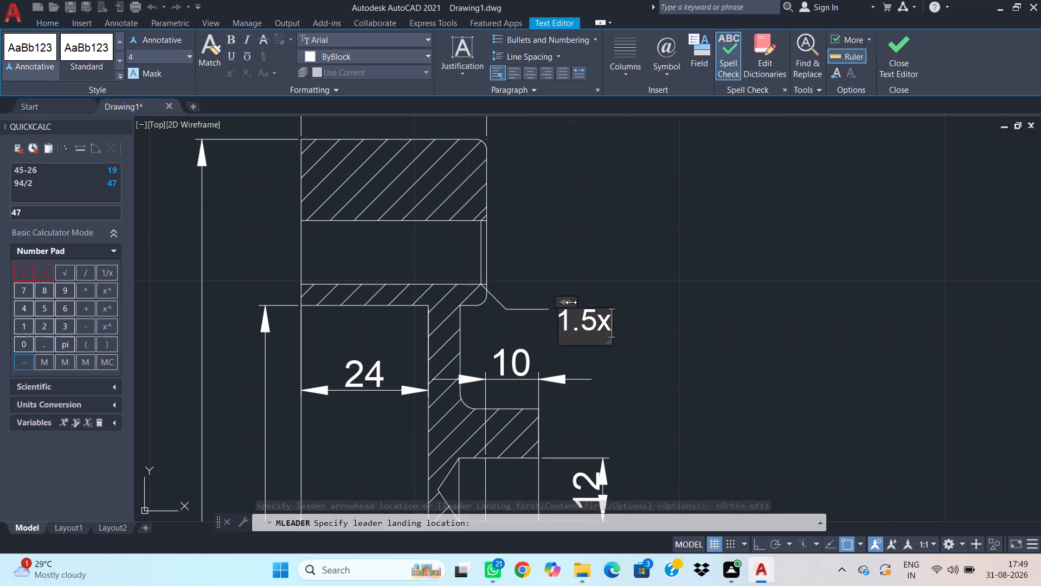
text(45)
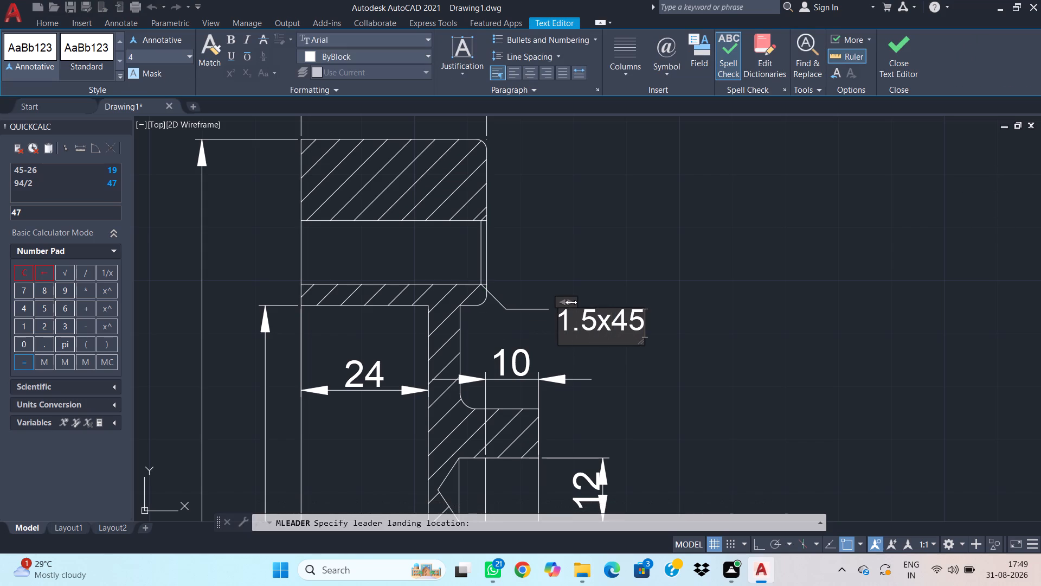
click(590, 267)
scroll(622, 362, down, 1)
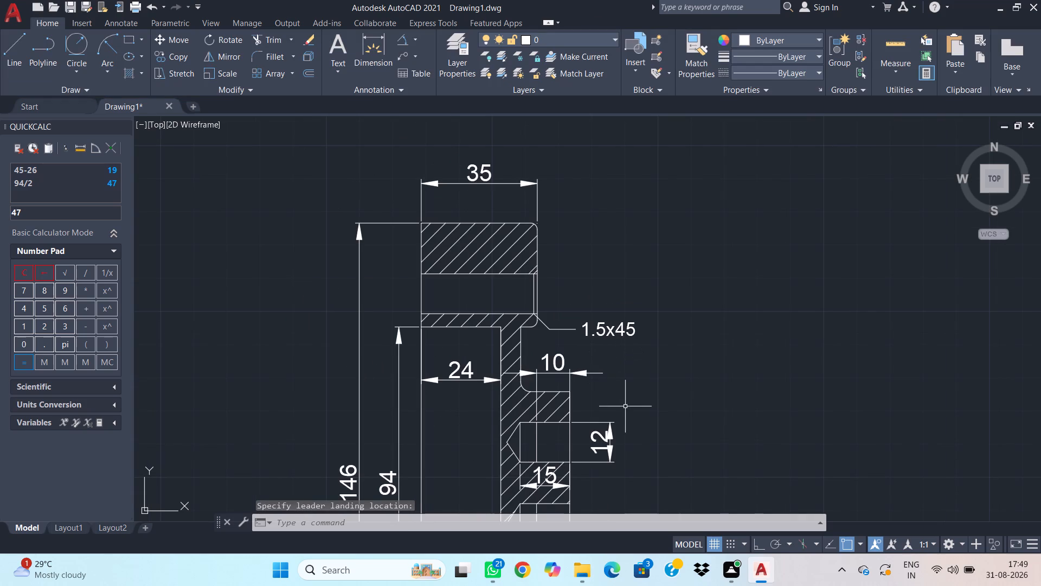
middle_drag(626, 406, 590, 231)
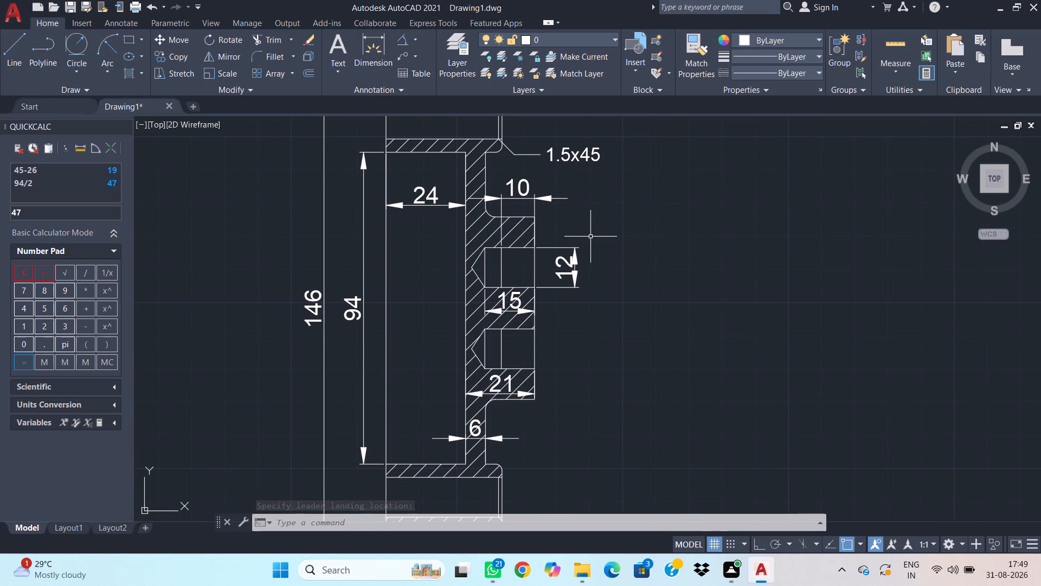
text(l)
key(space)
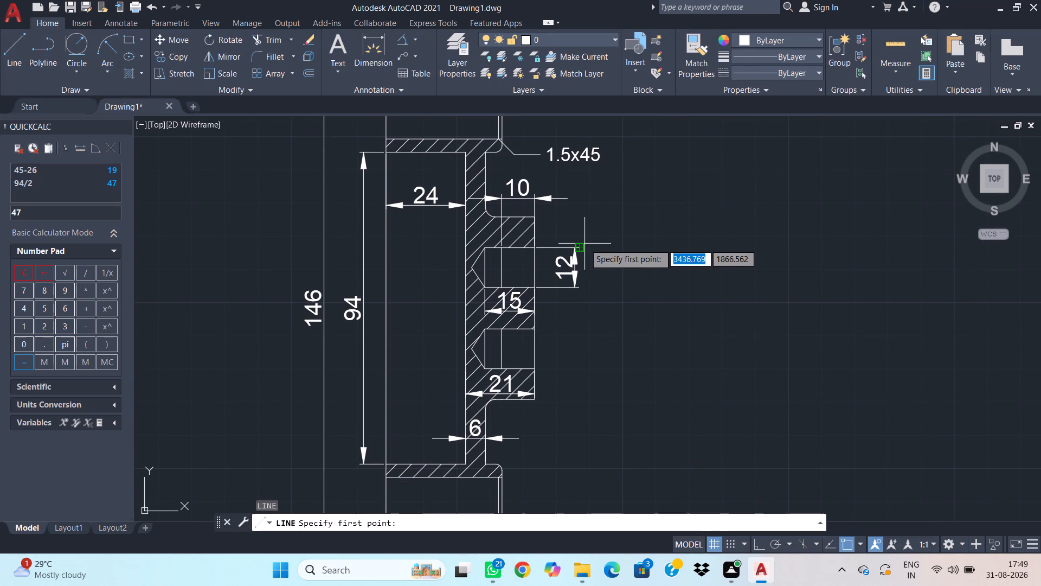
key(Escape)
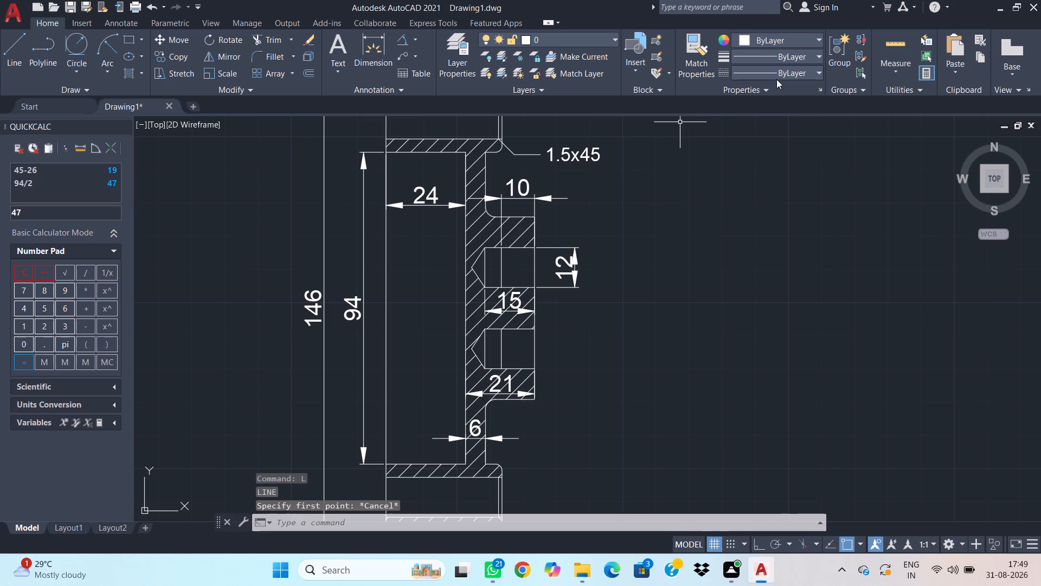
Draw centre lines in ACAD_ISO02W100 linetype through both blind holes, from each cone tip to the boss's front face.
click(777, 71)
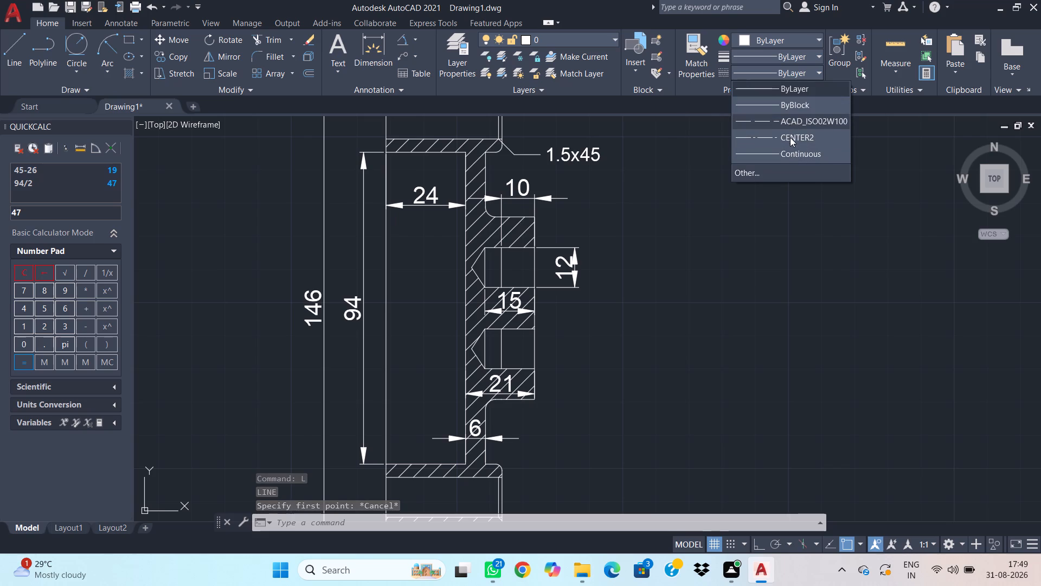
click(790, 121)
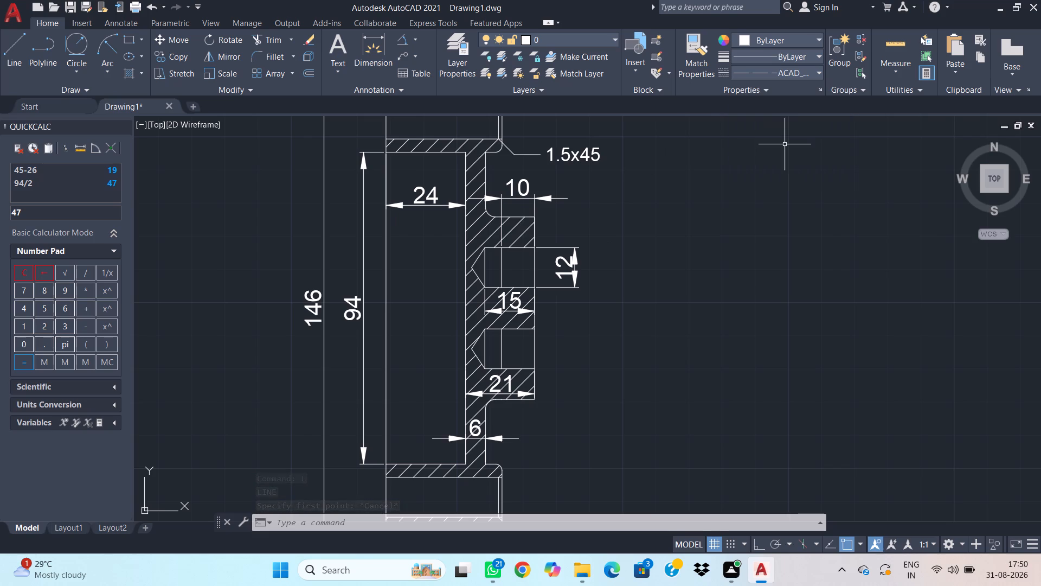
text(l)
key(space)
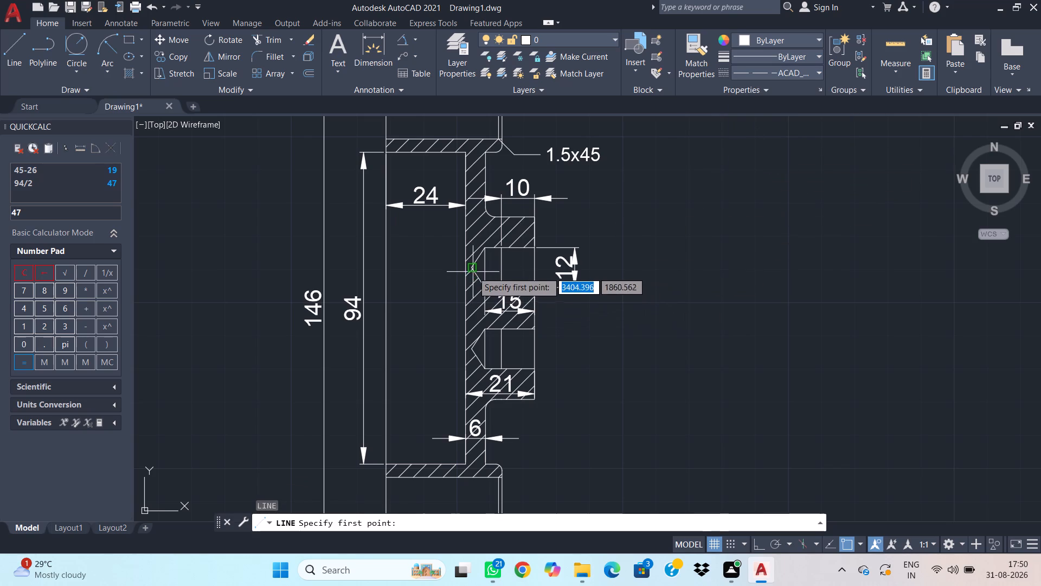
click(473, 269)
click(534, 270)
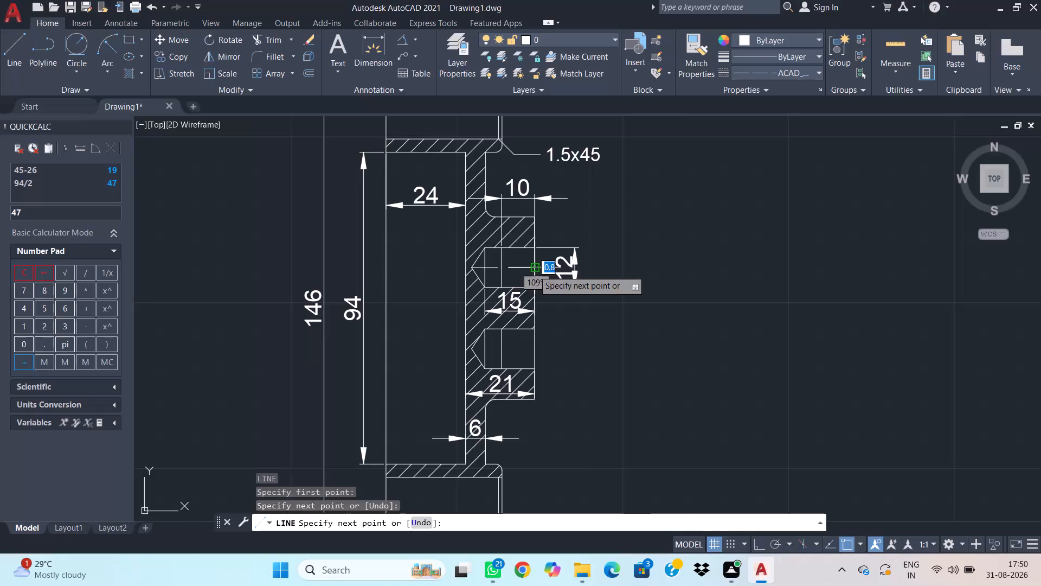
key(Escape)
key(space)
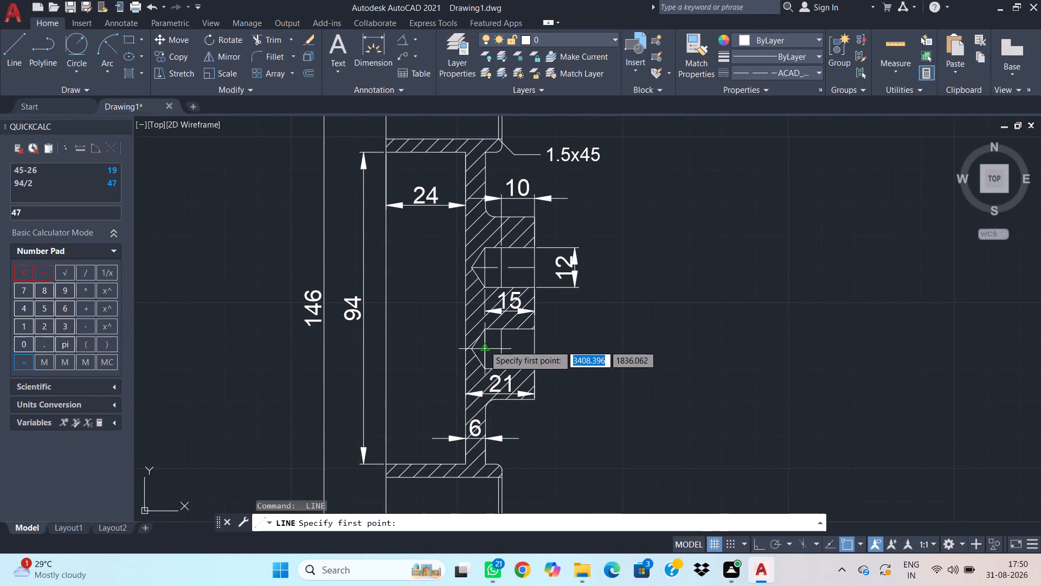
click(475, 346)
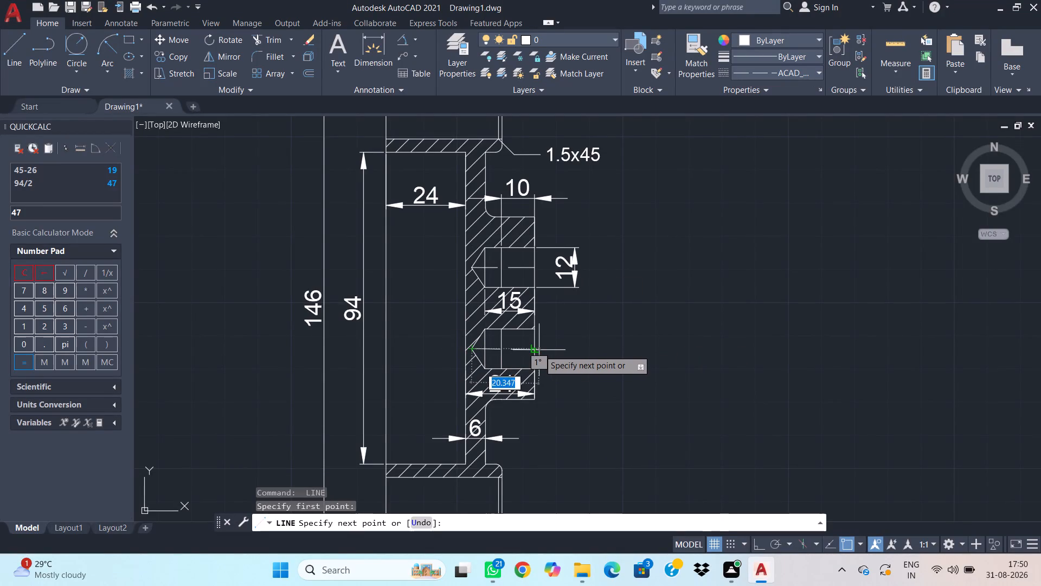
click(536, 349)
key(Escape)
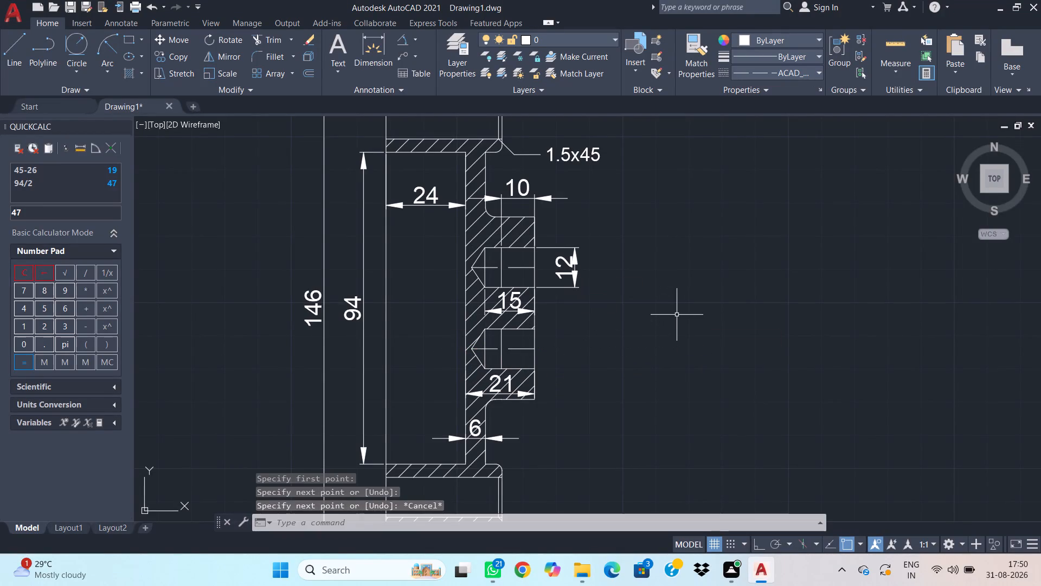
With Ortho on, draw a centre line about 36 units long through the upper flange block's hole, from its chamfer line past the back face.
scroll(678, 309, down, 1)
middle_drag(663, 276, 671, 310)
key(Escape)
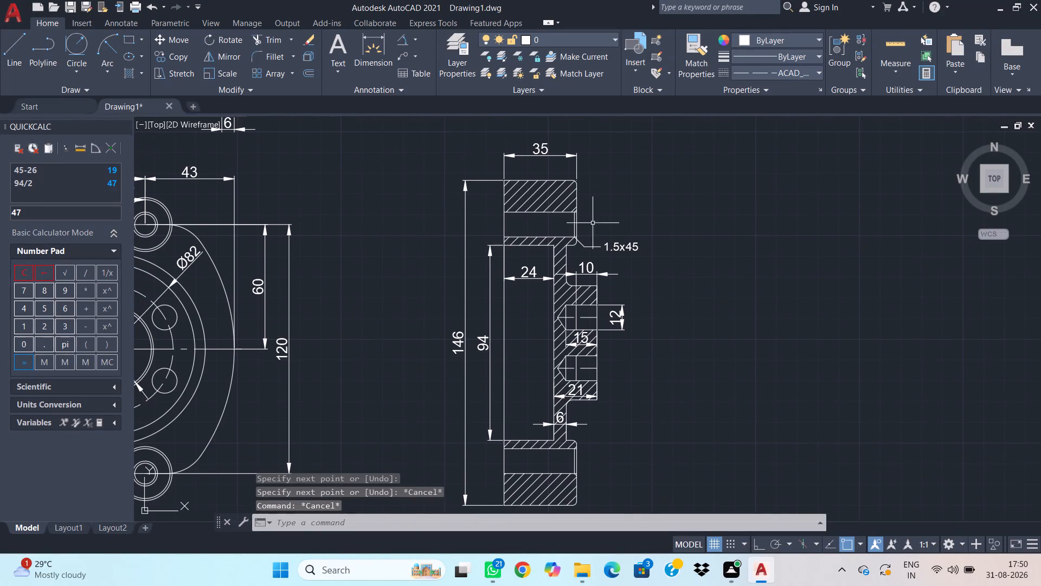
key(space)
scroll(510, 233, up, 2)
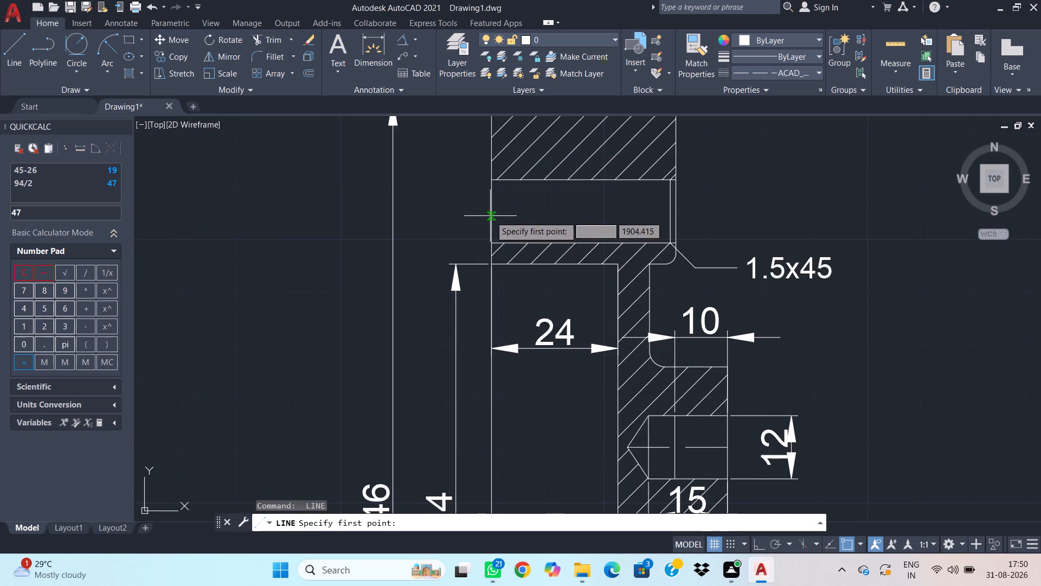
click(673, 213)
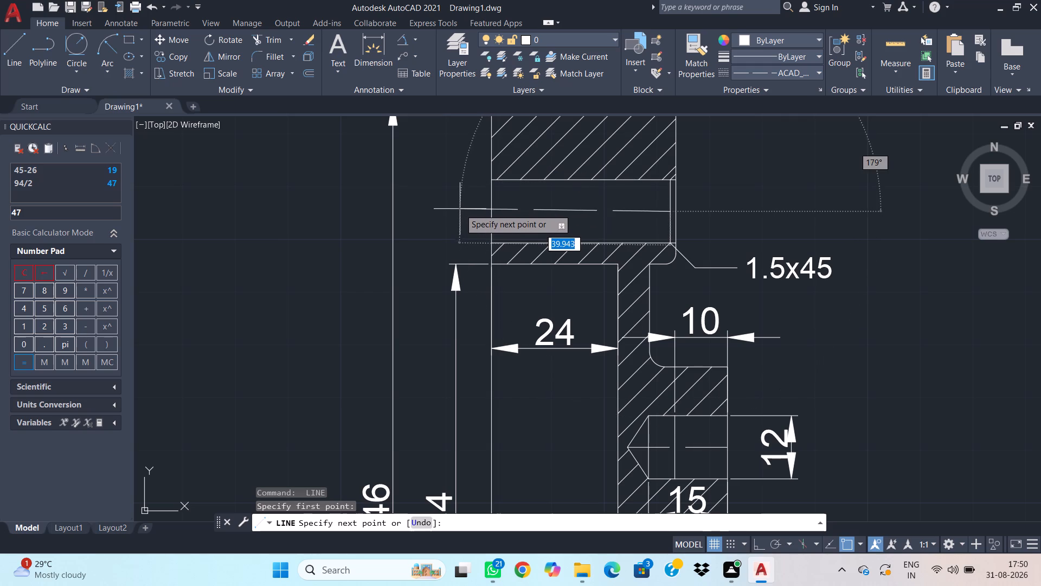
key(shift+F8)
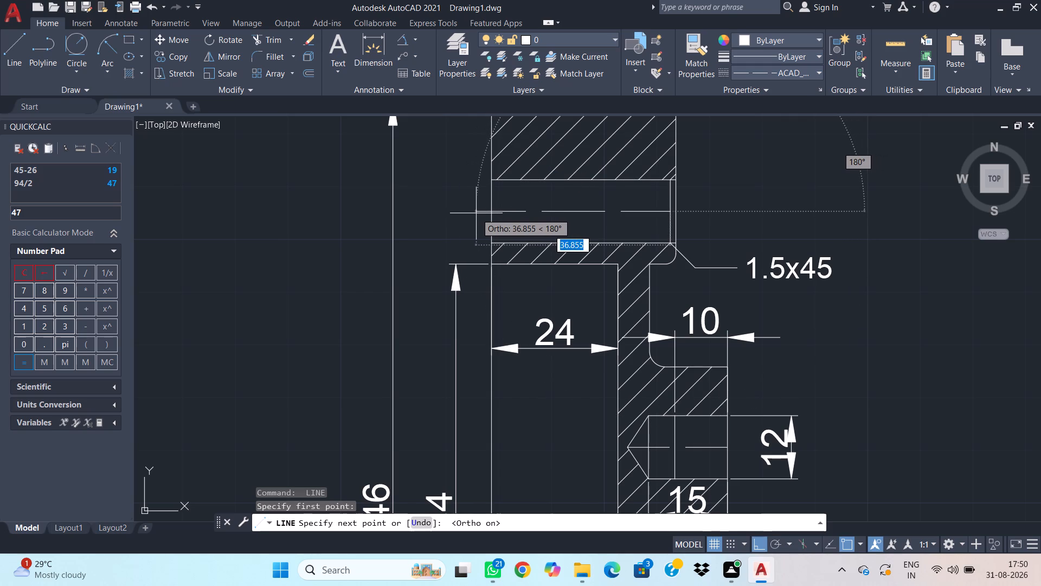
click(479, 213)
key(grave)
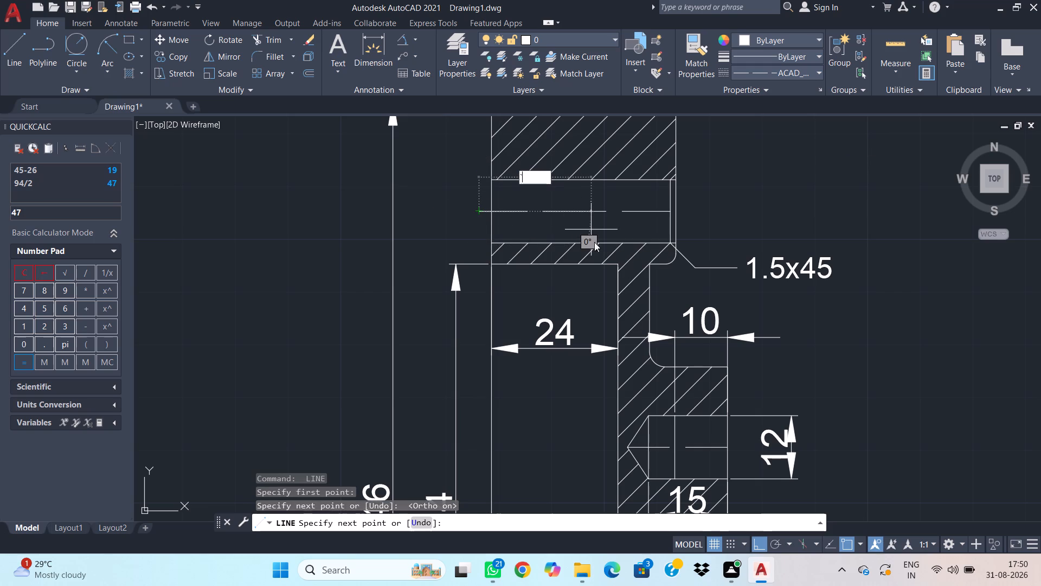
key(Escape)
key(Escape)
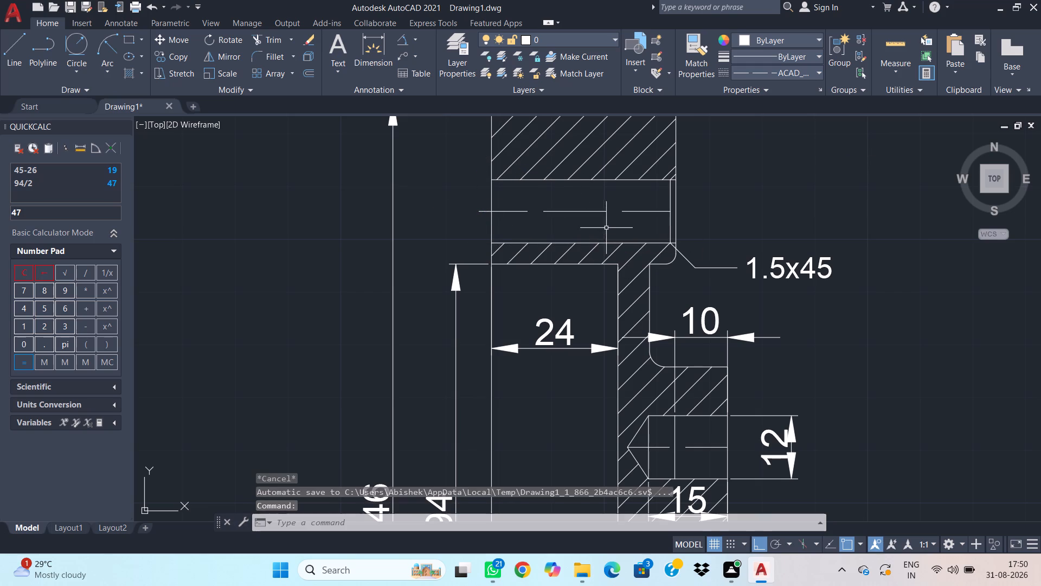
Draw a centre line about 37 units long through the lower flange block's hole, from its chamfer line past the back face.
scroll(619, 209, down, 1)
key(space)
middle_drag(746, 417, 721, 188)
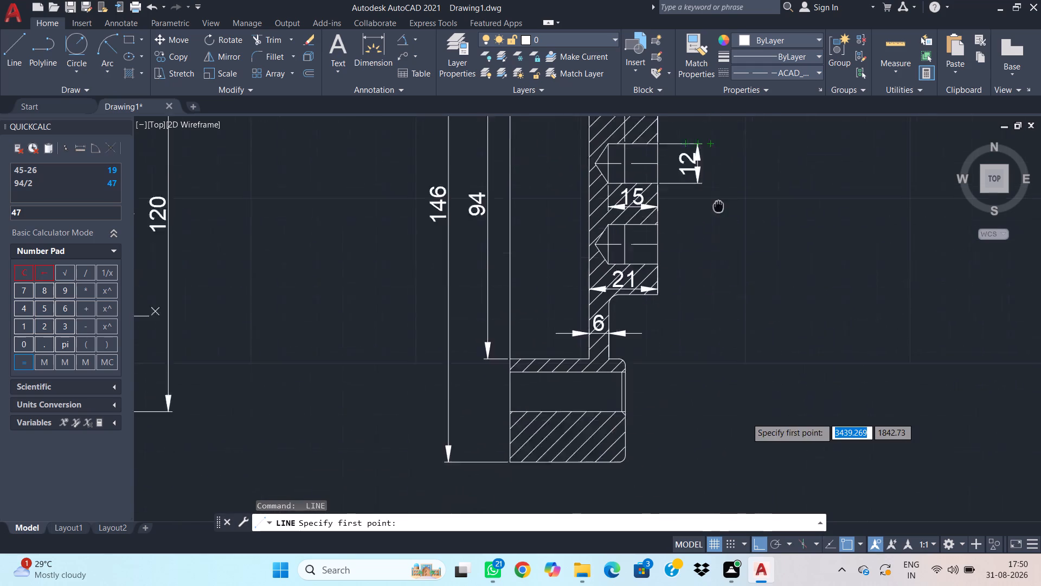
middle_drag(721, 188, 738, 129)
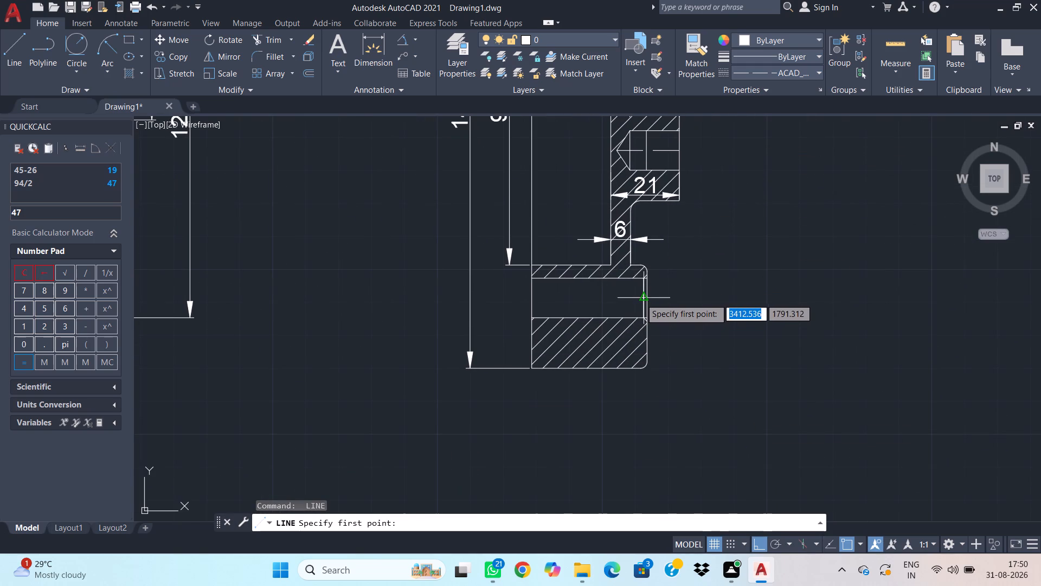
click(640, 298)
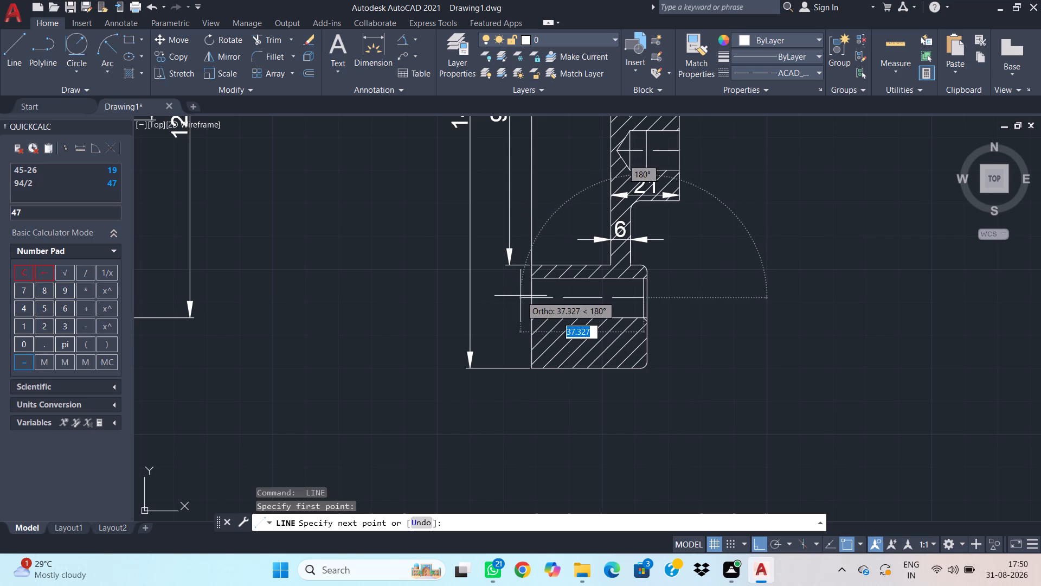
click(520, 296)
key(Escape)
Stretch the lower hole's centre line about 4.4 units outward, beyond the flange block's front face.
click(599, 310)
click(592, 294)
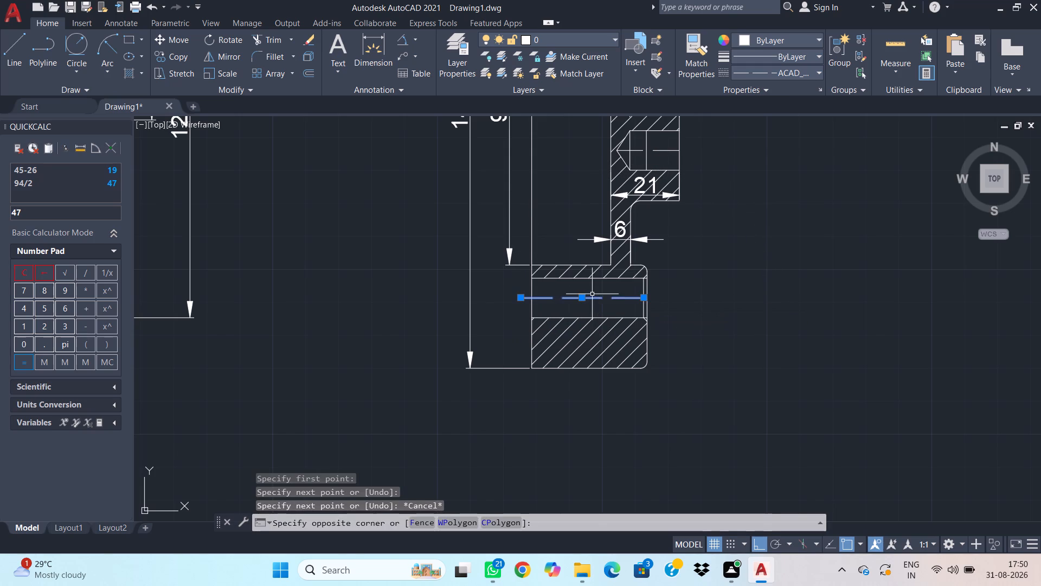
click(644, 300)
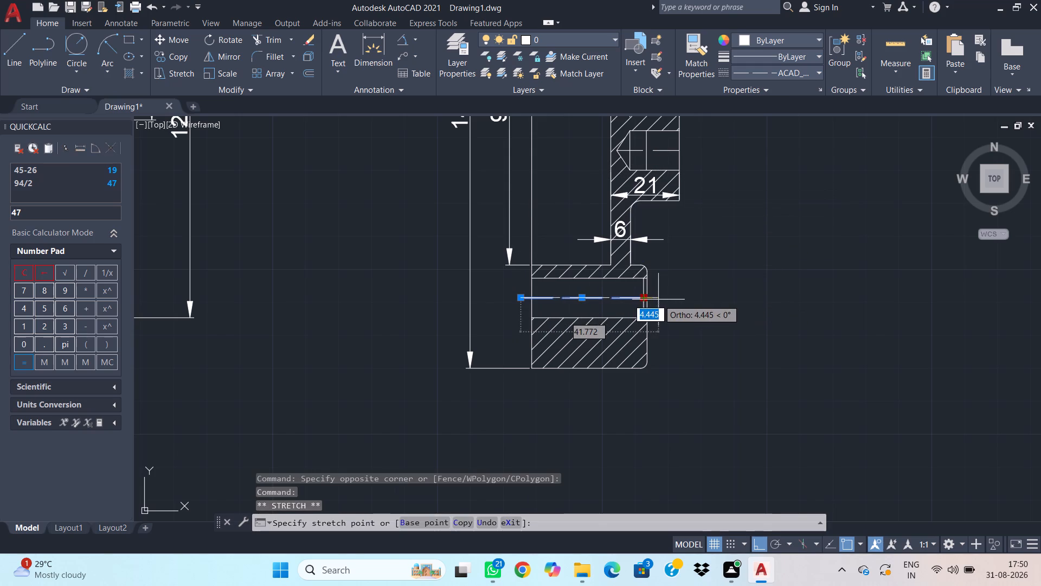
click(658, 300)
key(Escape)
scroll(691, 225, down, 1)
Stretch the upper hole's centre line about 5.2 units outward, beyond the flange block's front face.
middle_drag(712, 217, 726, 398)
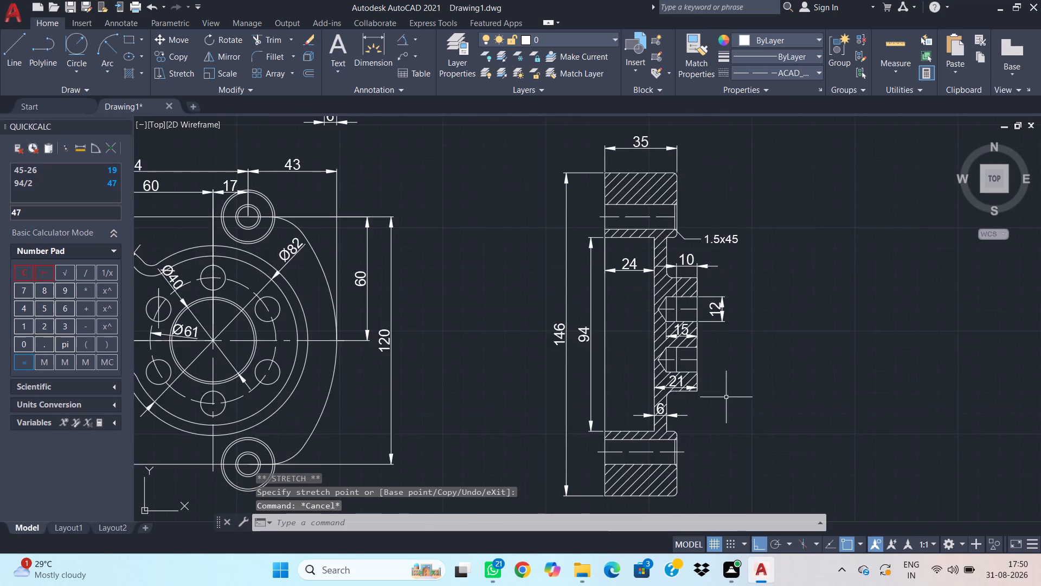
scroll(660, 286, up, 2)
middle_drag(673, 167, 654, 327)
click(625, 290)
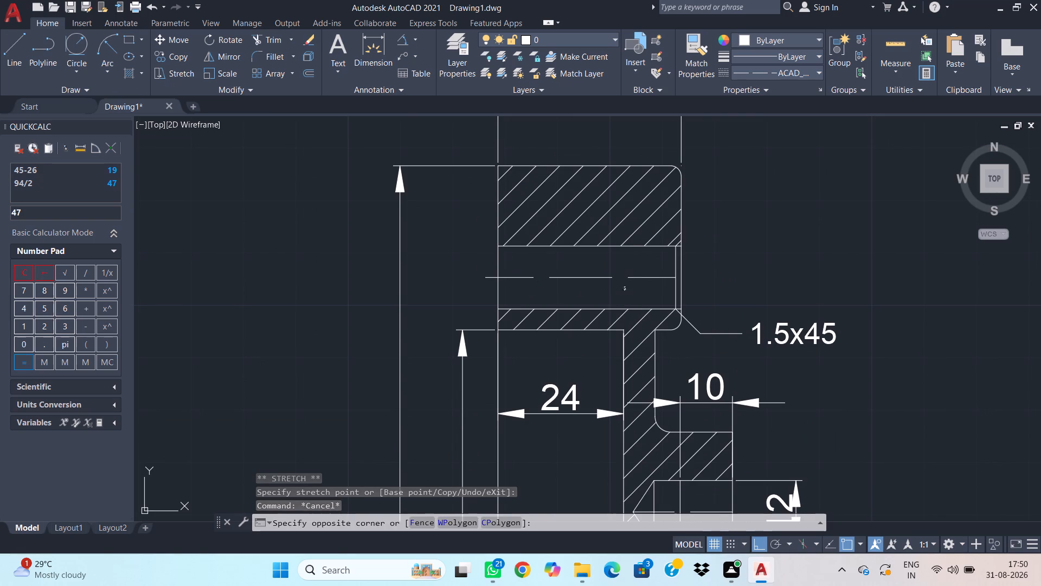
click(614, 267)
click(679, 278)
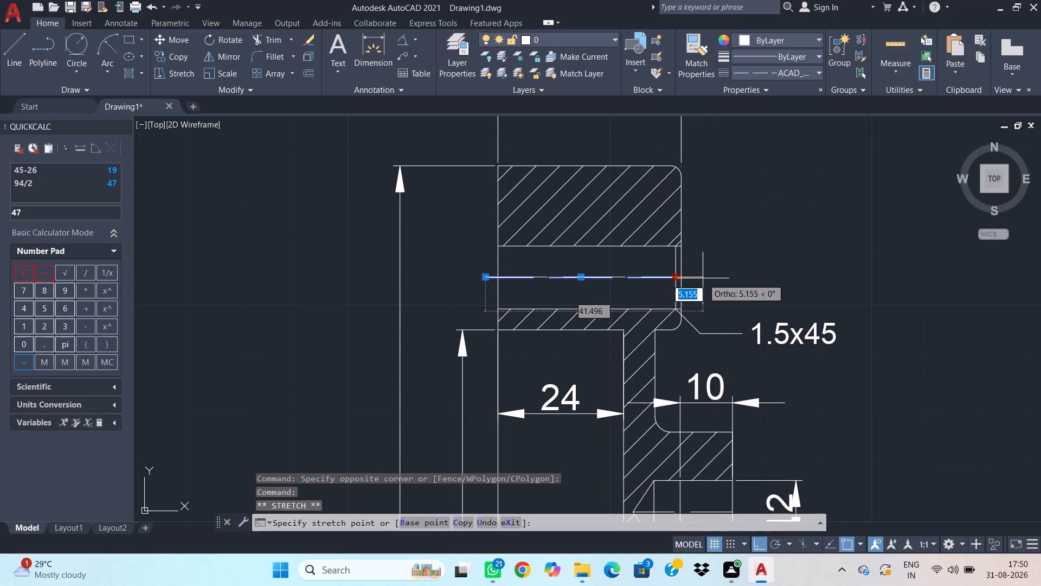
click(703, 278)
key(Escape)
Move the whole side view with its dimensions about 33 units horizontally towards the main front view.
scroll(725, 308, down, 1)
scroll(789, 380, down, 1)
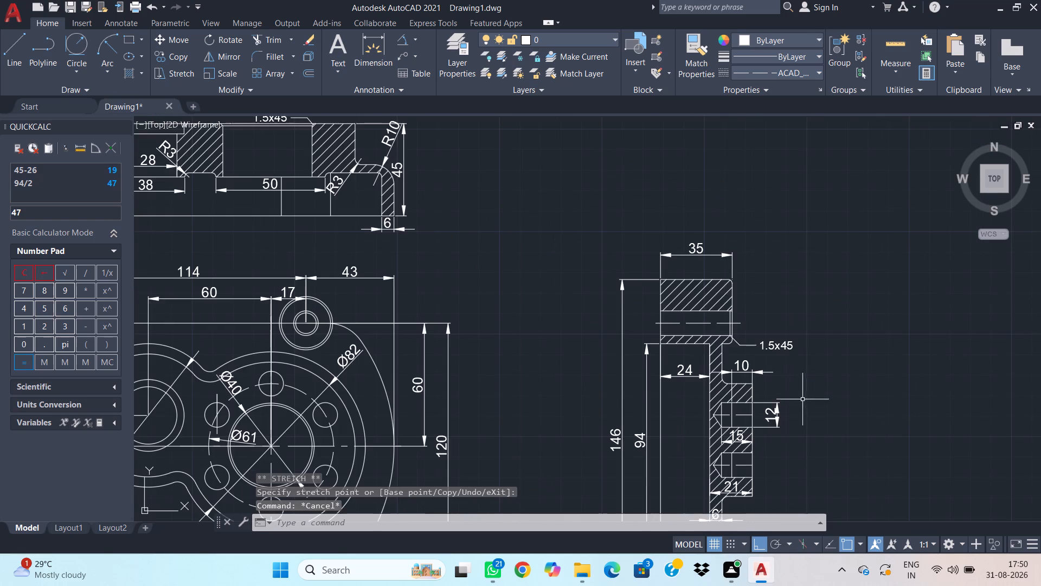
middle_drag(806, 409, 734, 295)
scroll(731, 278, down, 3)
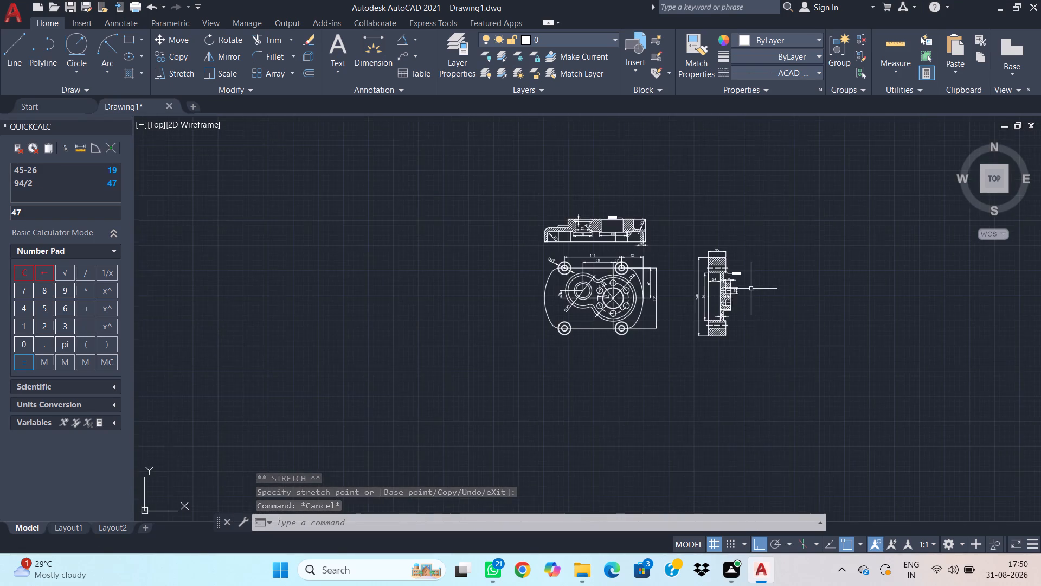
scroll(751, 289, up, 1)
drag(774, 389, 769, 393)
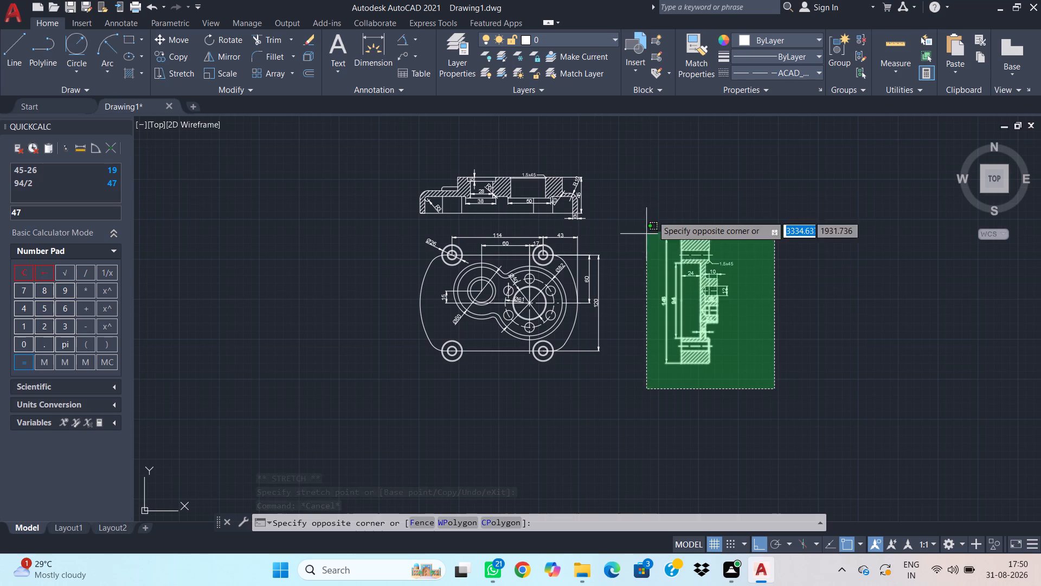
click(653, 189)
text(m)
key(space)
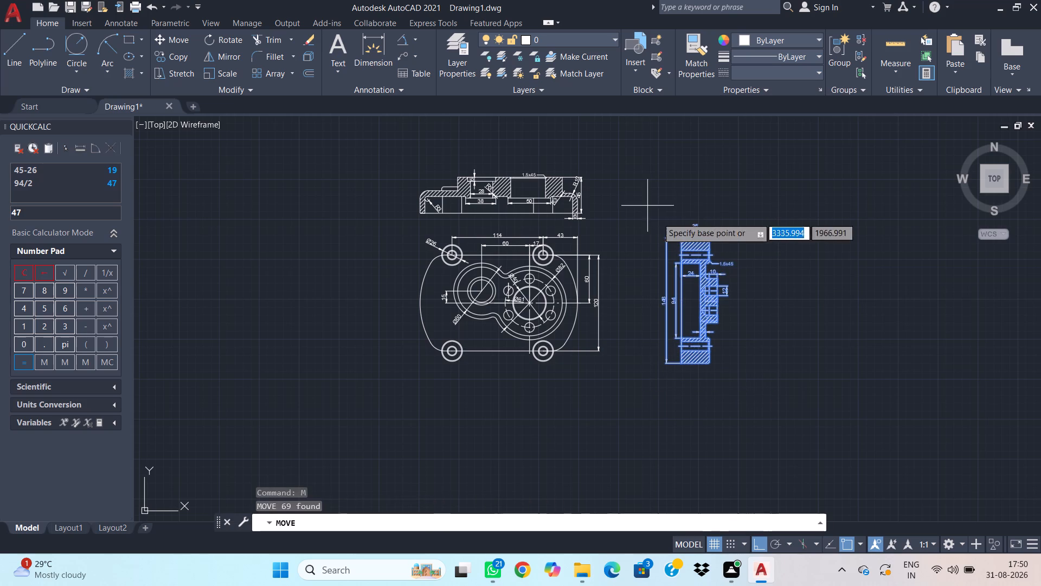
click(805, 212)
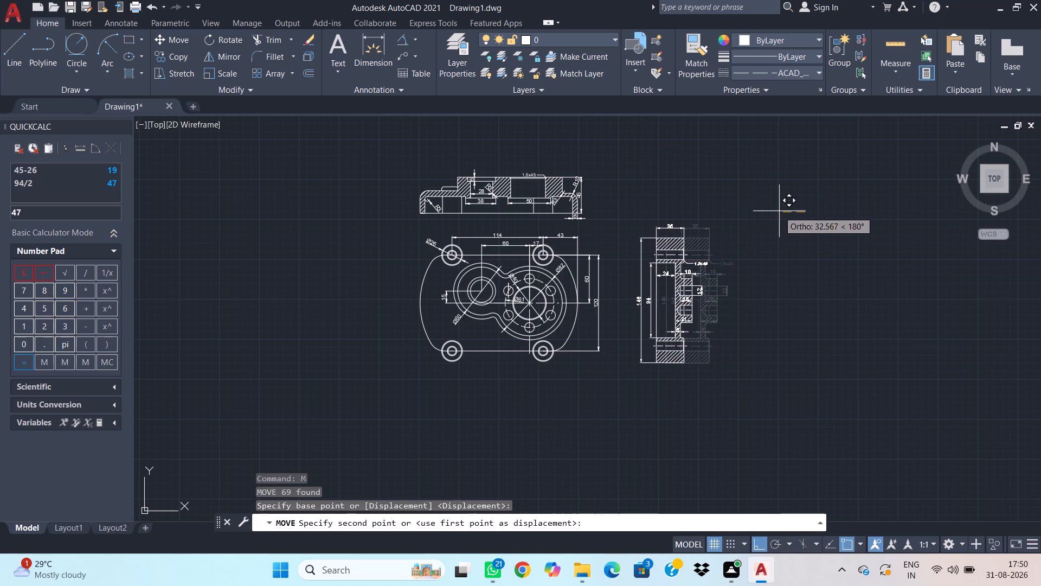
click(780, 211)
Add multiline text beside the side view's lower flange block, reading "Section view B-B" with "Scale: 1:1" on the second line.
scroll(568, 220, up, 1)
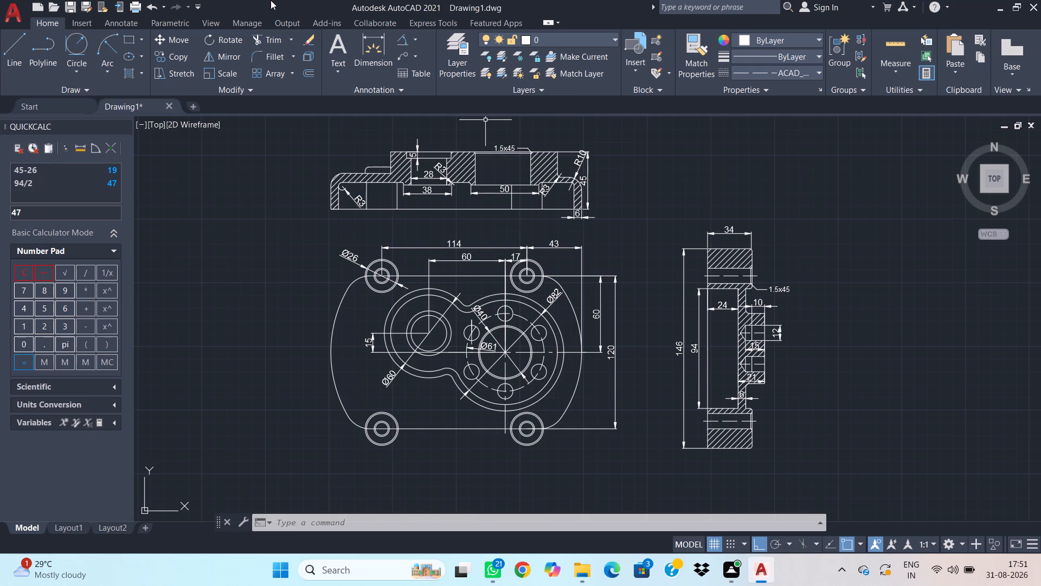
click(339, 41)
middle_drag(815, 447, 740, 295)
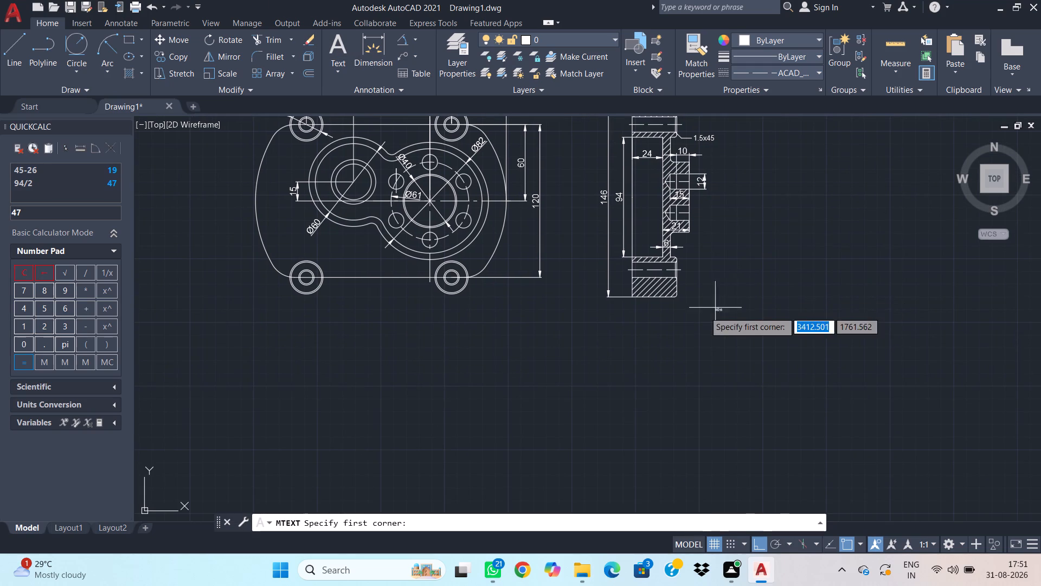
click(695, 254)
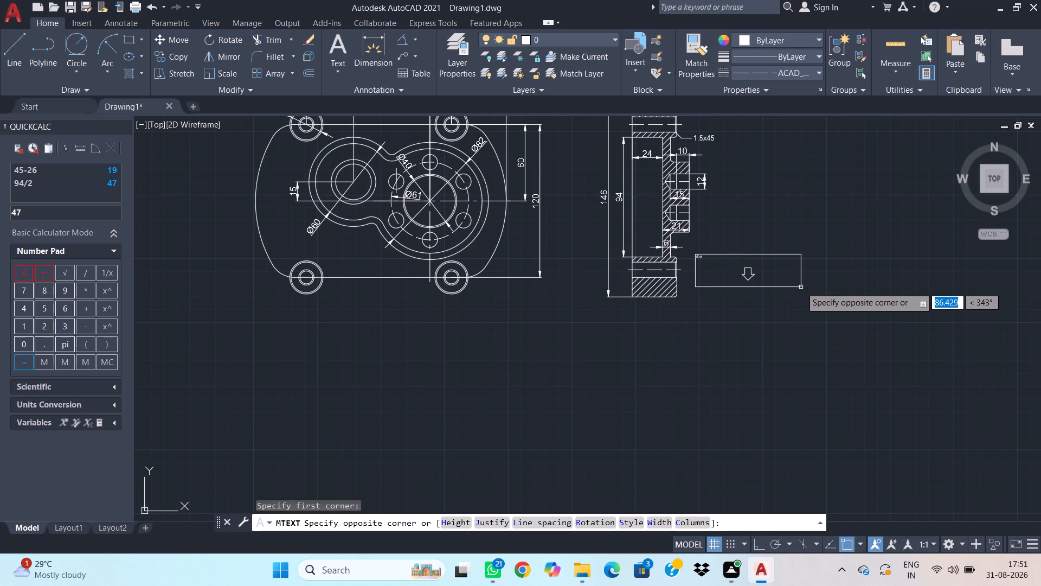
click(805, 292)
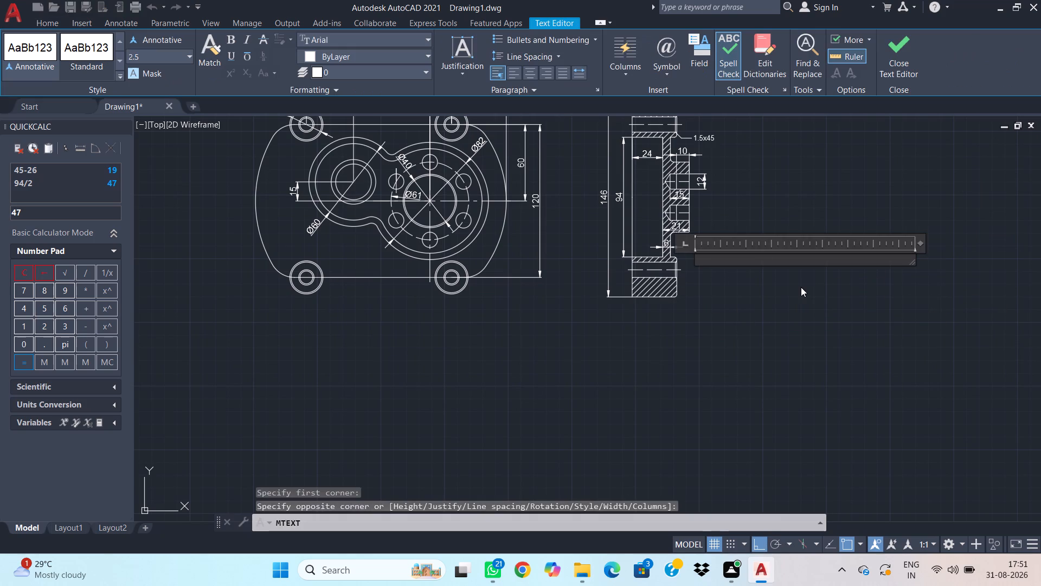
text(Section)
key(space)
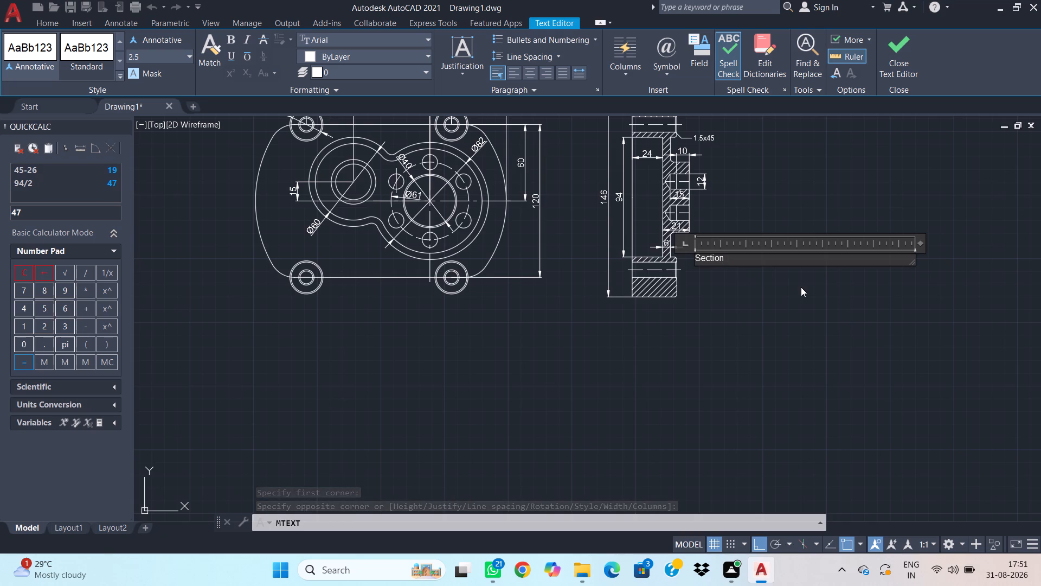
text(view)
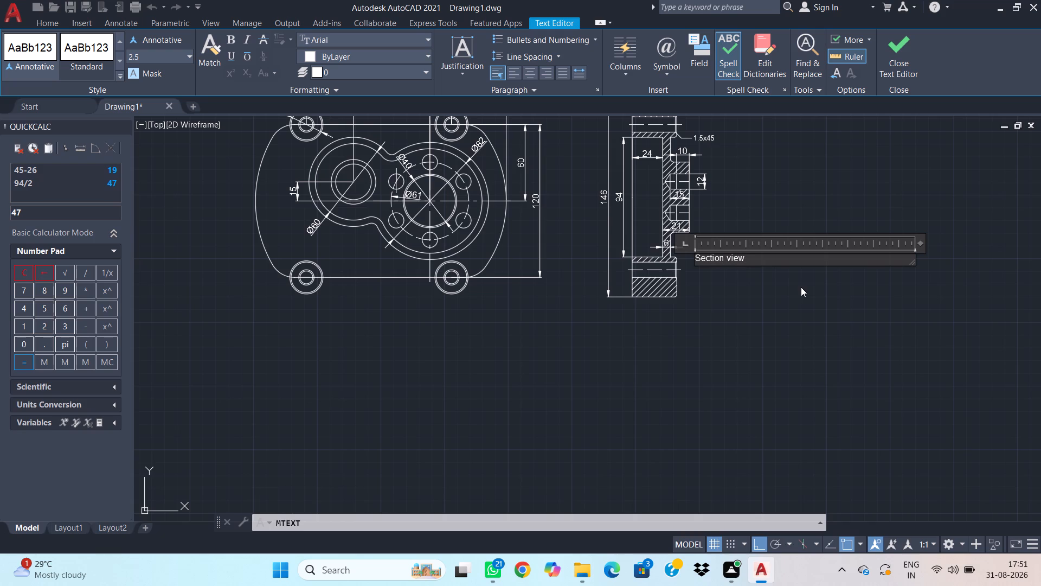
key(space)
key(shift+b)
key(minus)
key(shift+b)
key(Return)
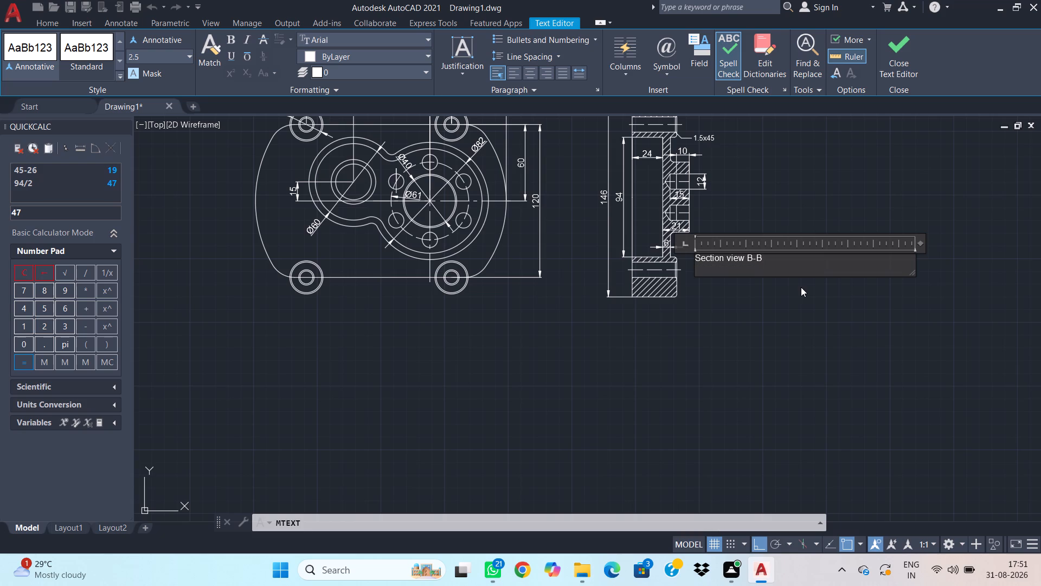
text(Scale)
text(:v)
key(BackSpace)
key(space)
key(space)
text(1)
text(:1)
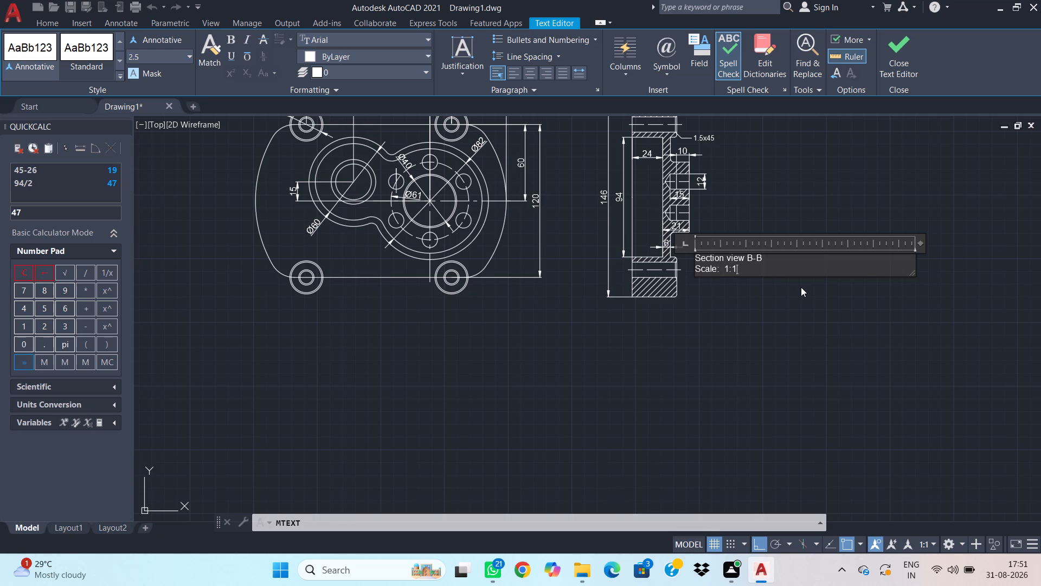
click(798, 297)
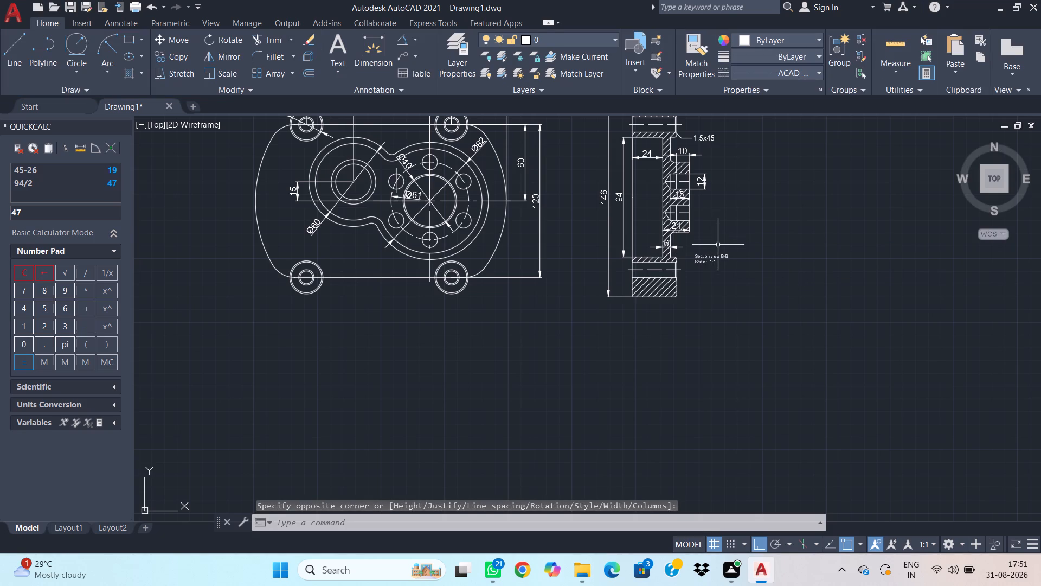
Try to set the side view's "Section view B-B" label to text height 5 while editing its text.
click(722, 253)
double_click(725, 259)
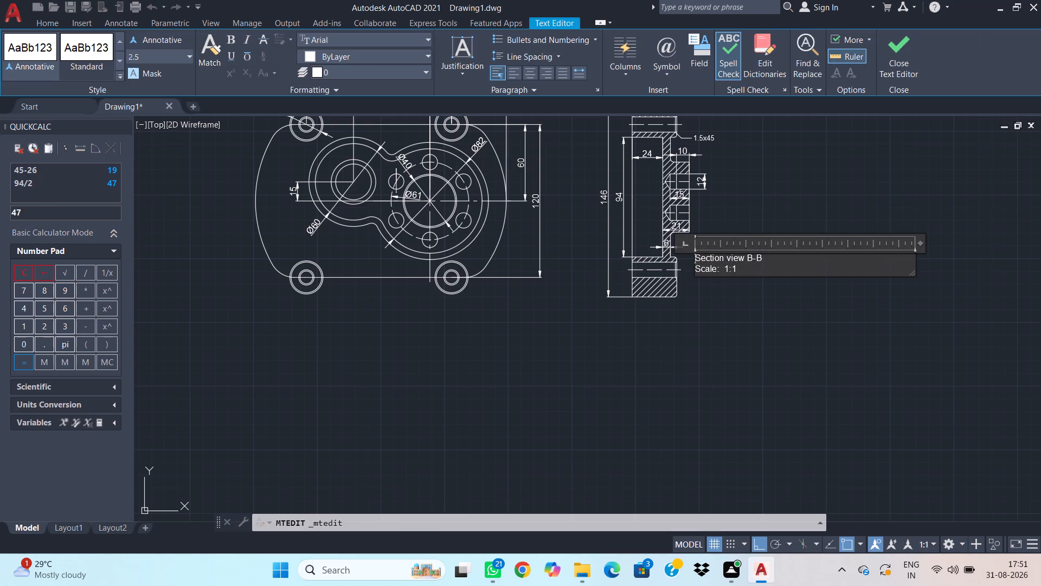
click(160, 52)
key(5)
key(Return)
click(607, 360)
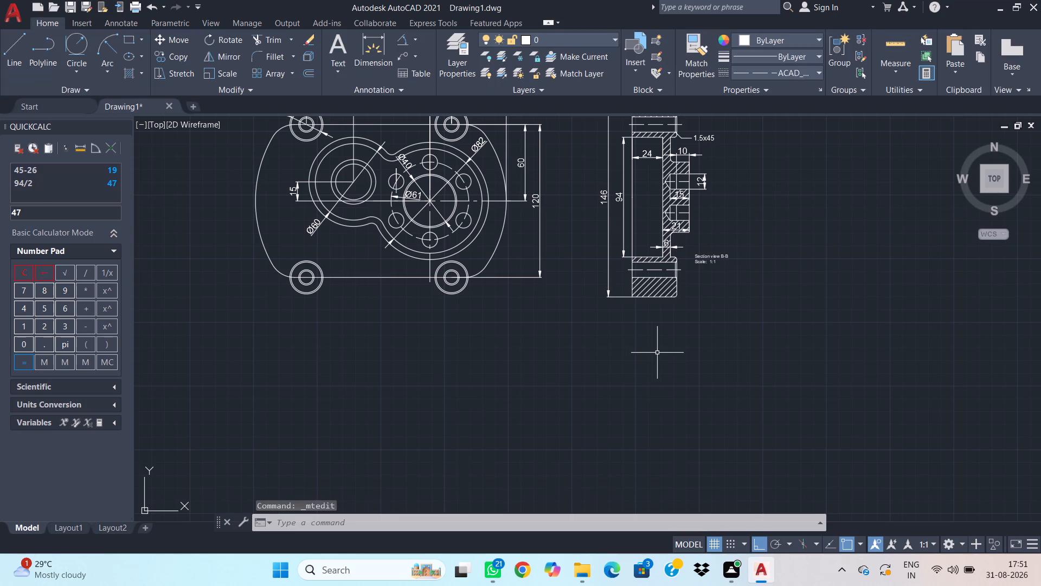
Set the text height of the side view's section label to 5 in its object properties.
scroll(742, 321, up, 1)
click(702, 217)
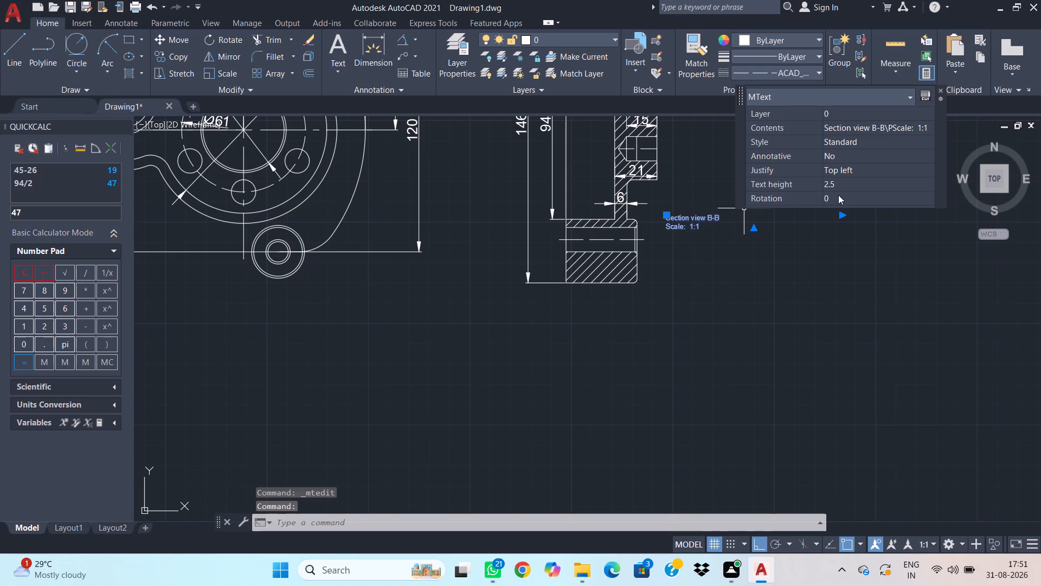
click(846, 183)
key(5)
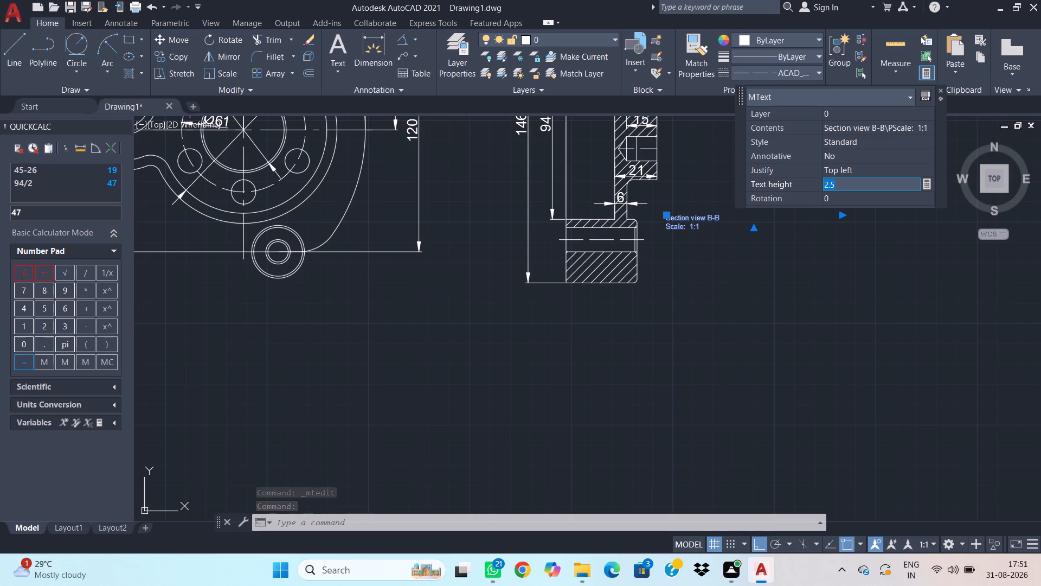
key(Return)
key(Escape)
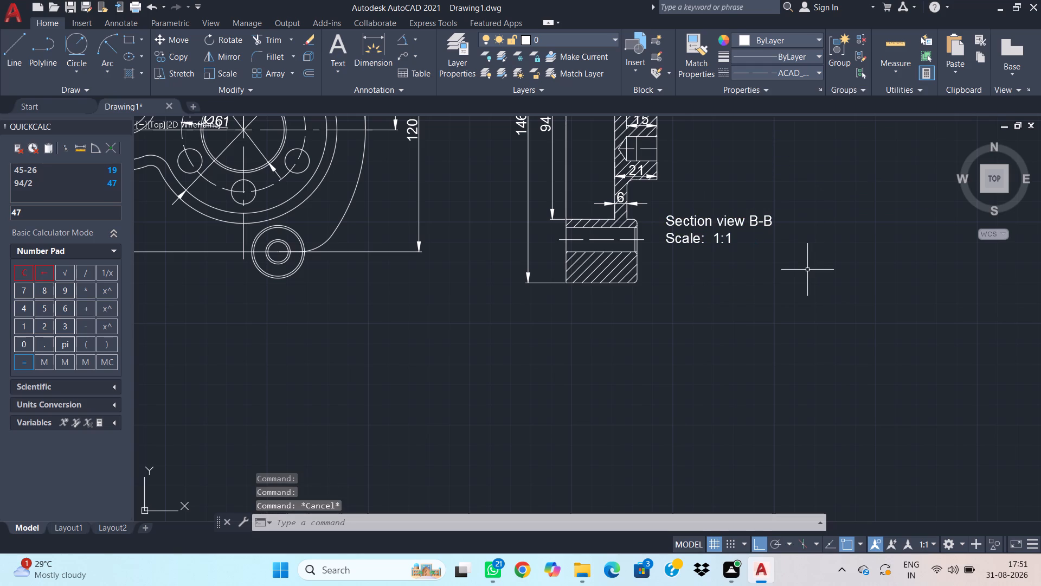
Copy the section label to two places: below the front view's lower edge, and between the upper section view and the front view.
click(797, 266)
click(743, 193)
text(co)
key(space)
scroll(769, 280, down, 1)
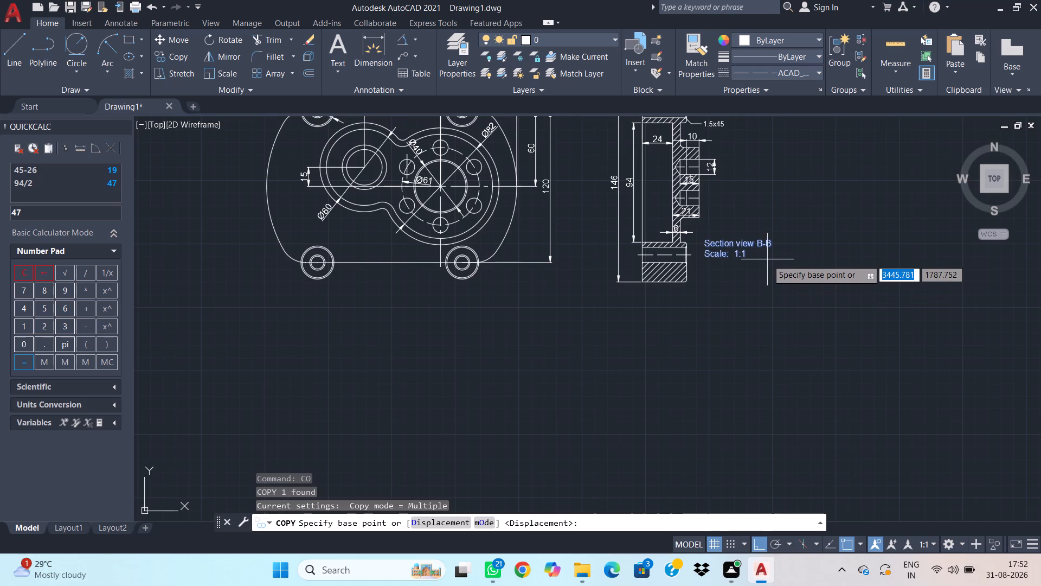
key(shift+F8)
click(768, 257)
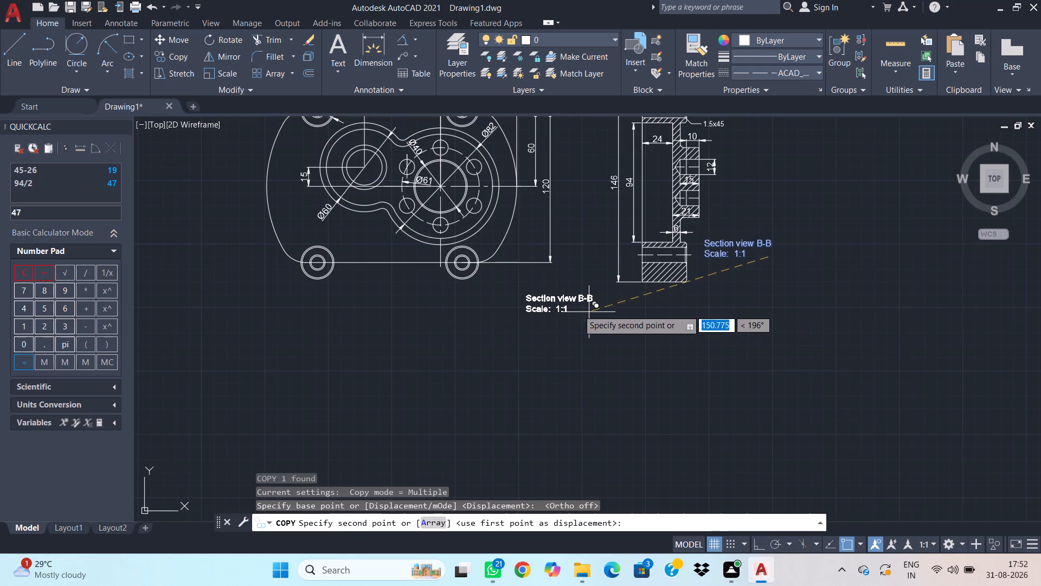
click(549, 305)
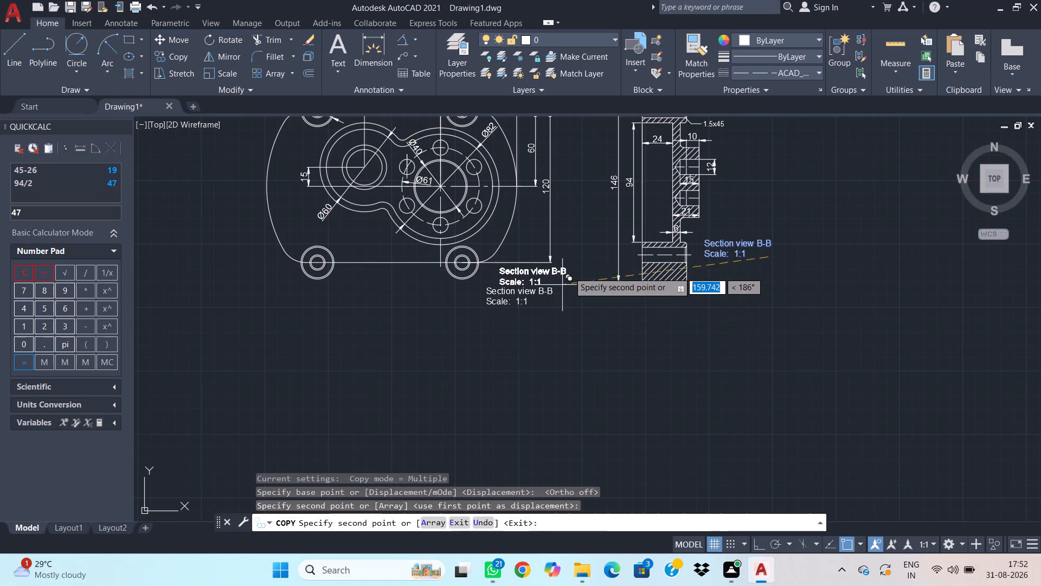
middle_drag(571, 256, 597, 317)
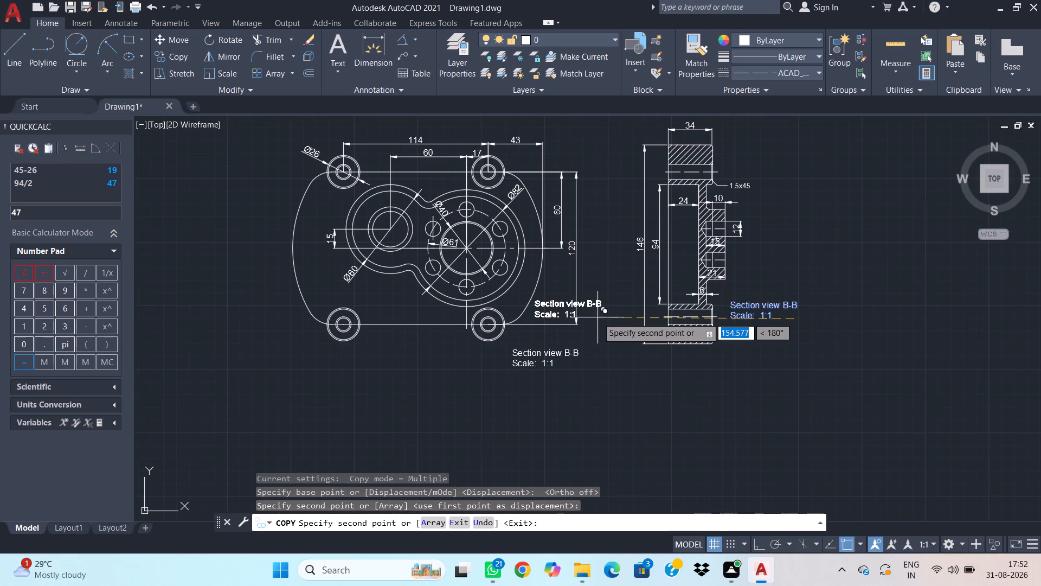
middle_drag(589, 248, 699, 472)
scroll(696, 464, up, 1)
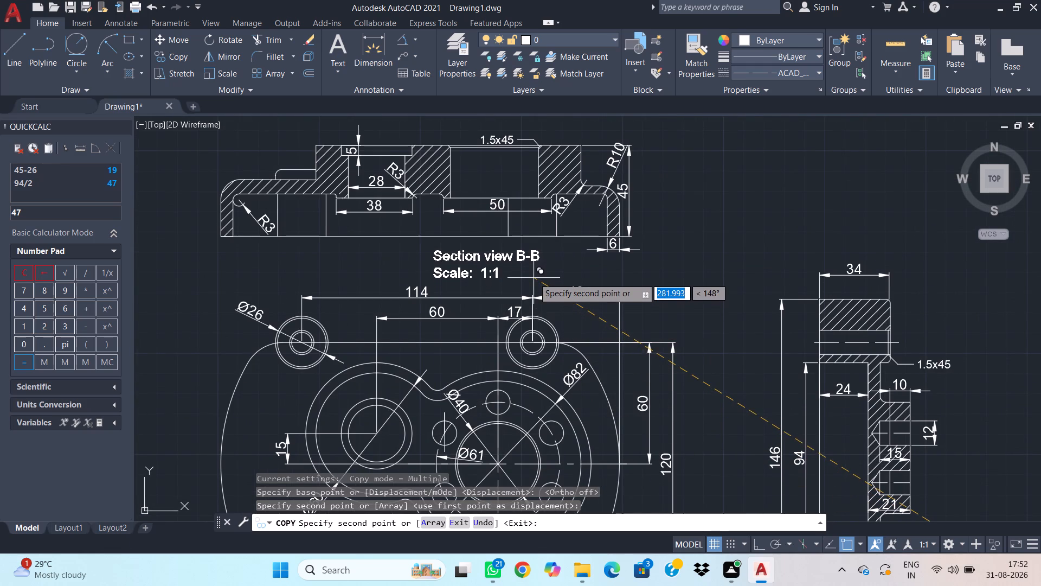
click(535, 276)
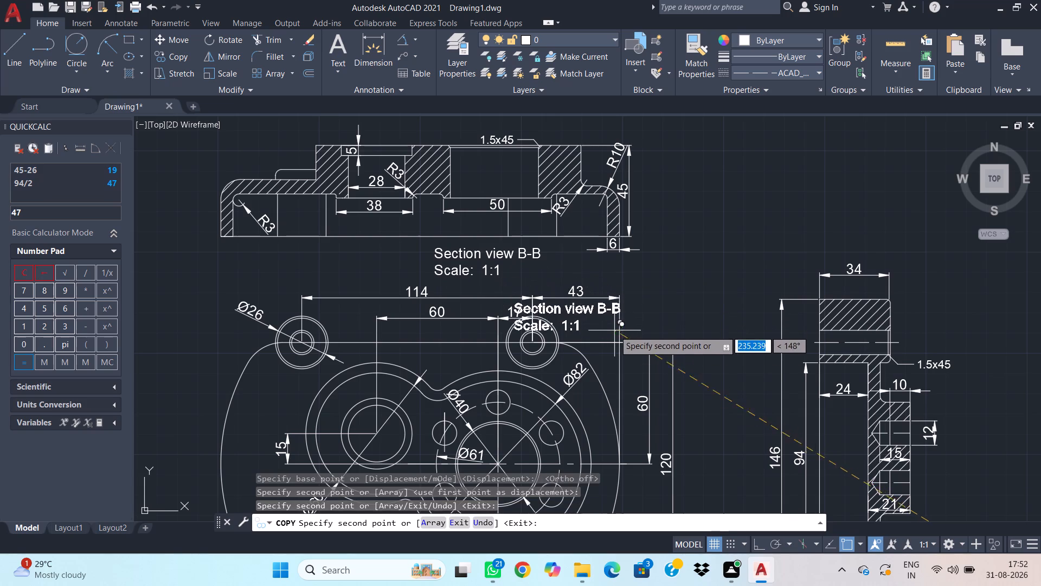
scroll(619, 353, down, 1)
key(Escape)
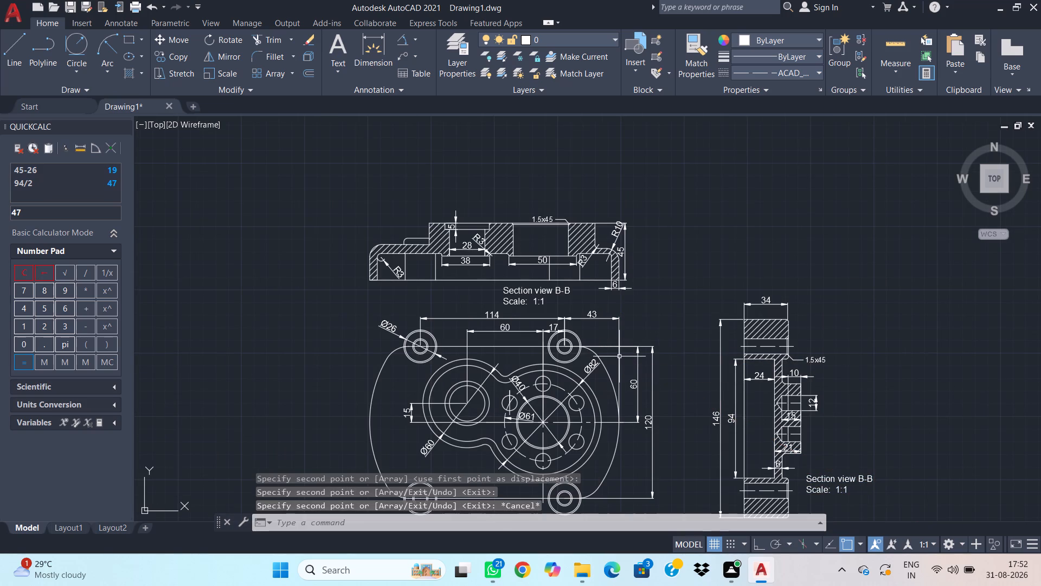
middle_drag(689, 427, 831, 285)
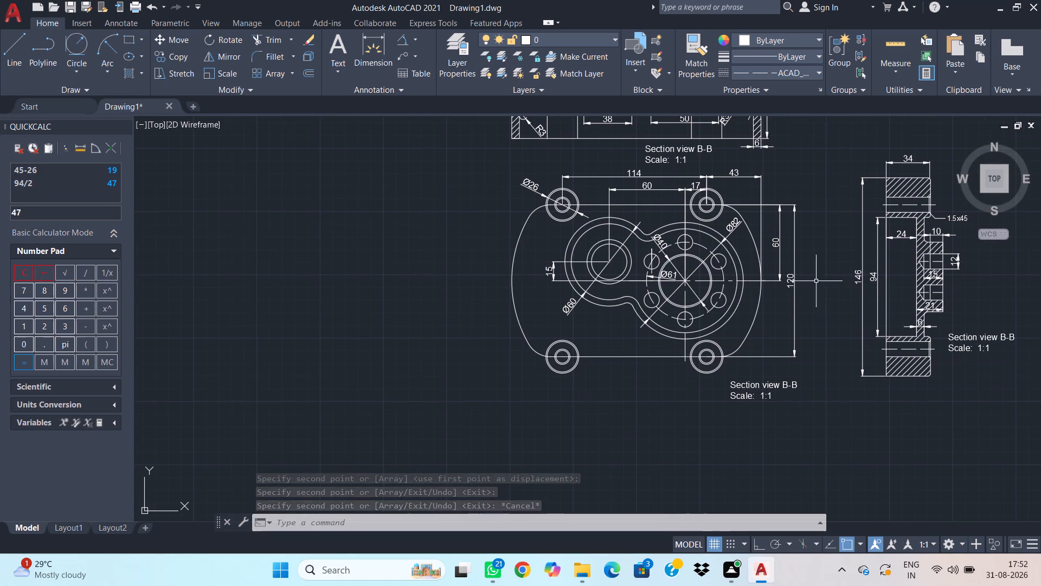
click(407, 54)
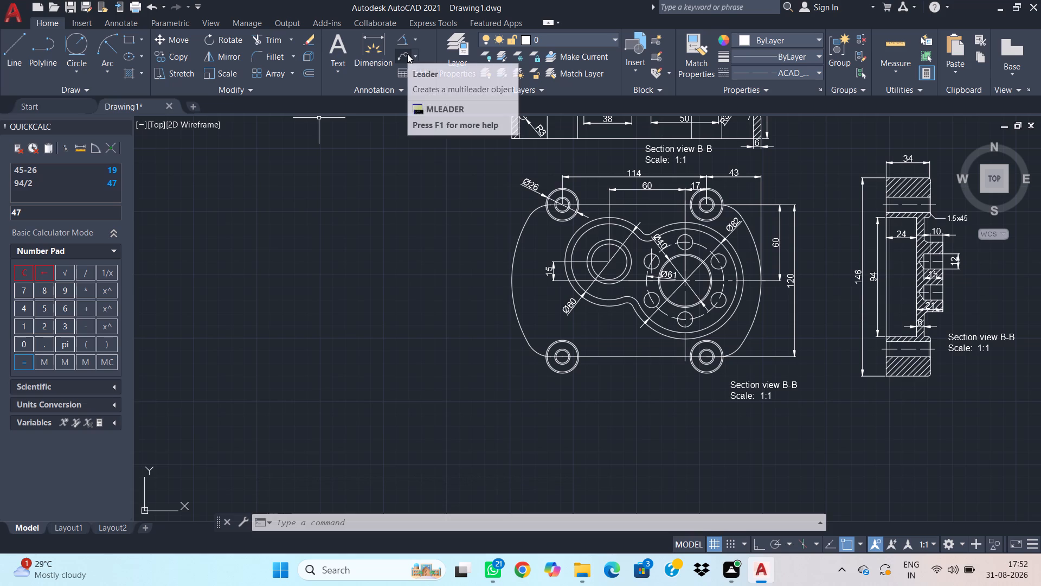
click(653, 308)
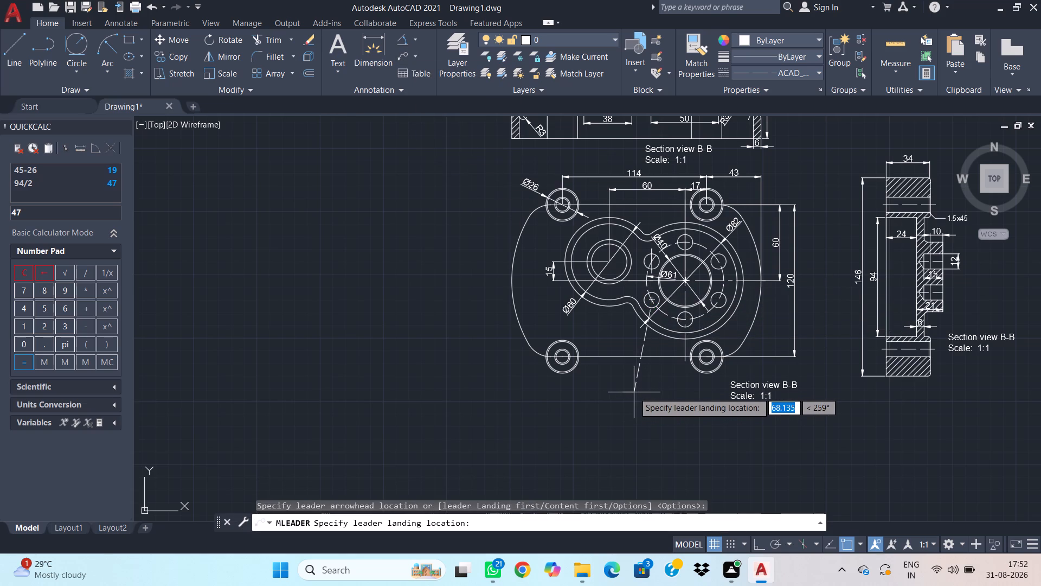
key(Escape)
Set the current linetype to ByLayer.
click(748, 77)
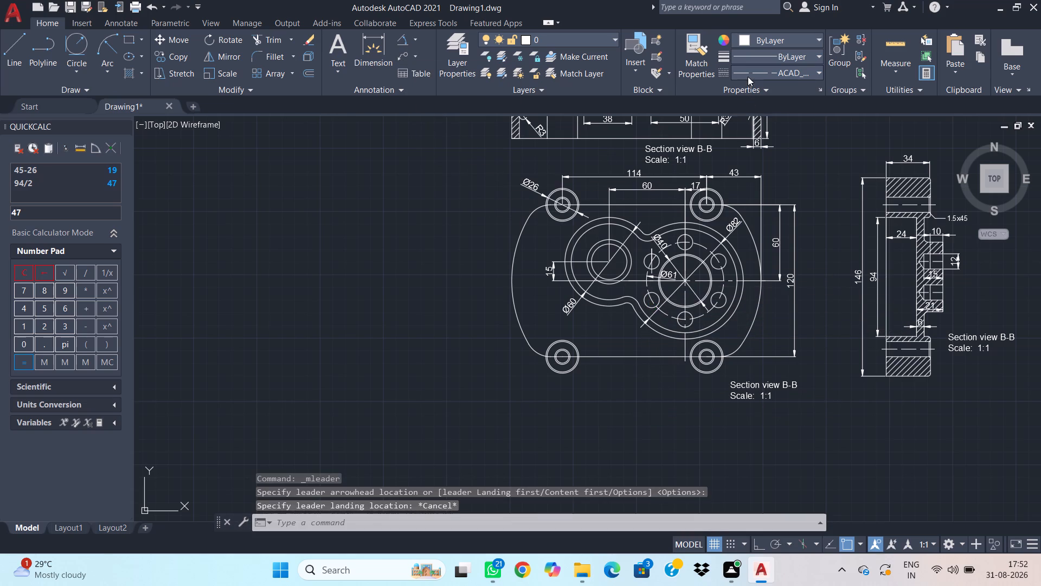
click(757, 89)
Add a multileader from the bolt circle's lower-left hole to below the front view, reading "6 gauri M12" and "diispuse echididtant" on two lines.
click(406, 53)
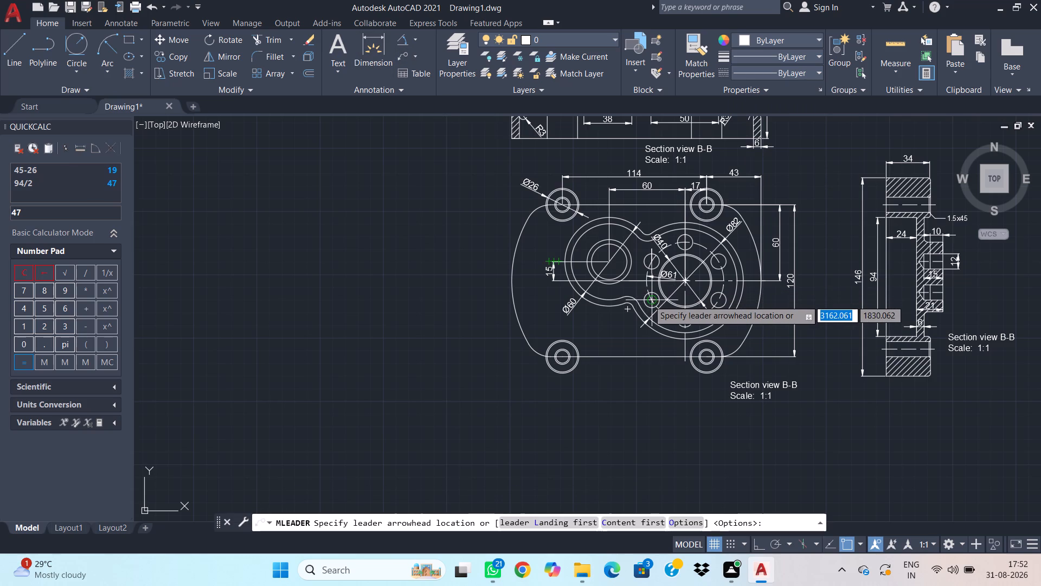
click(653, 307)
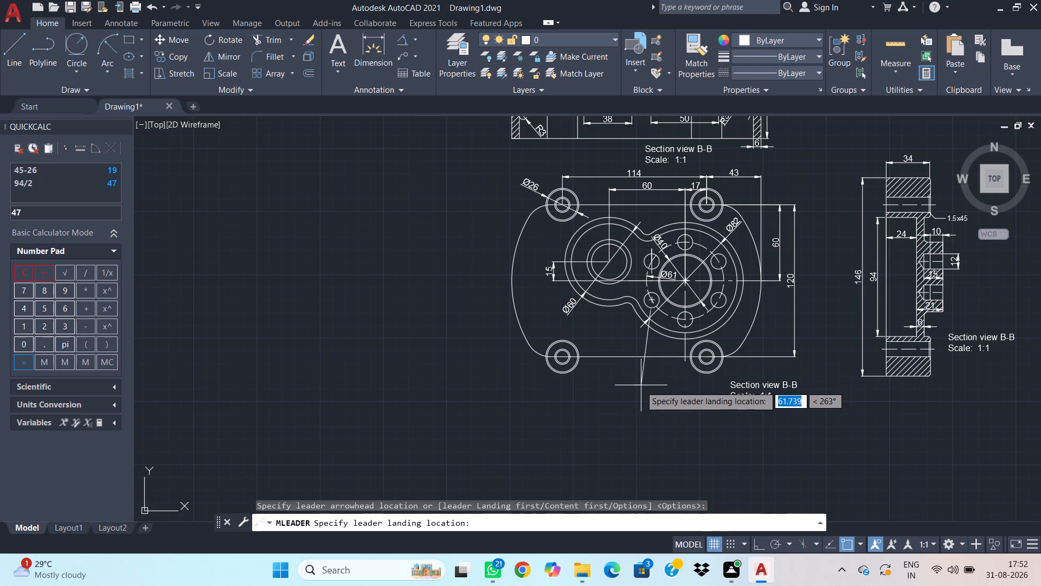
click(636, 379)
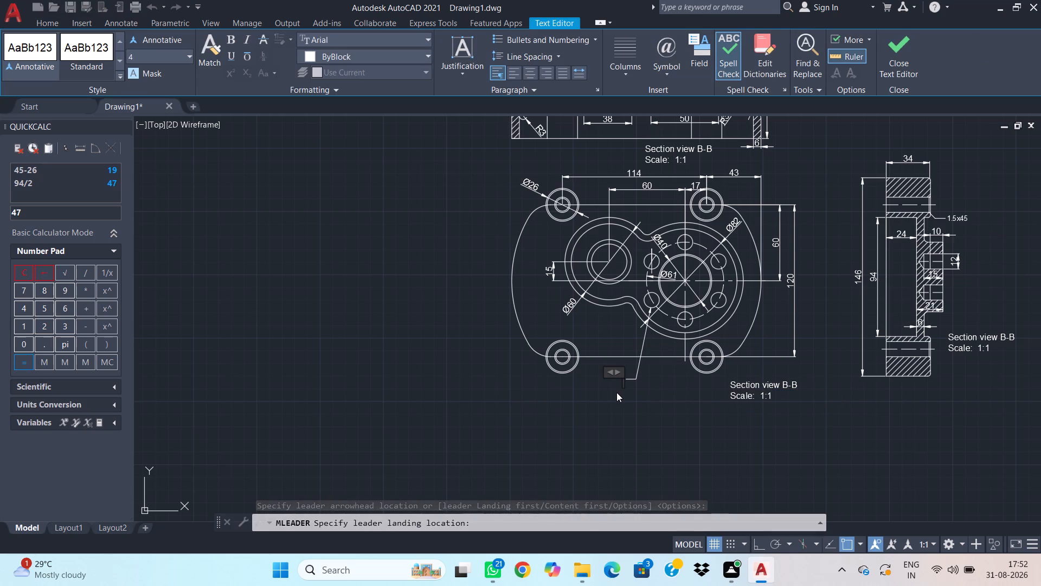
text(6 g)
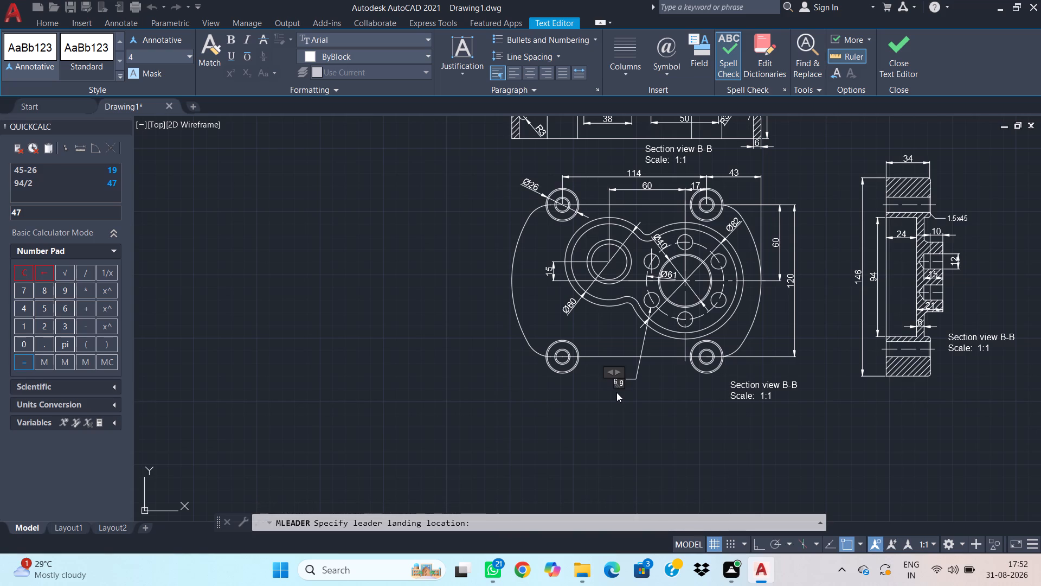
text(auri)
key(space)
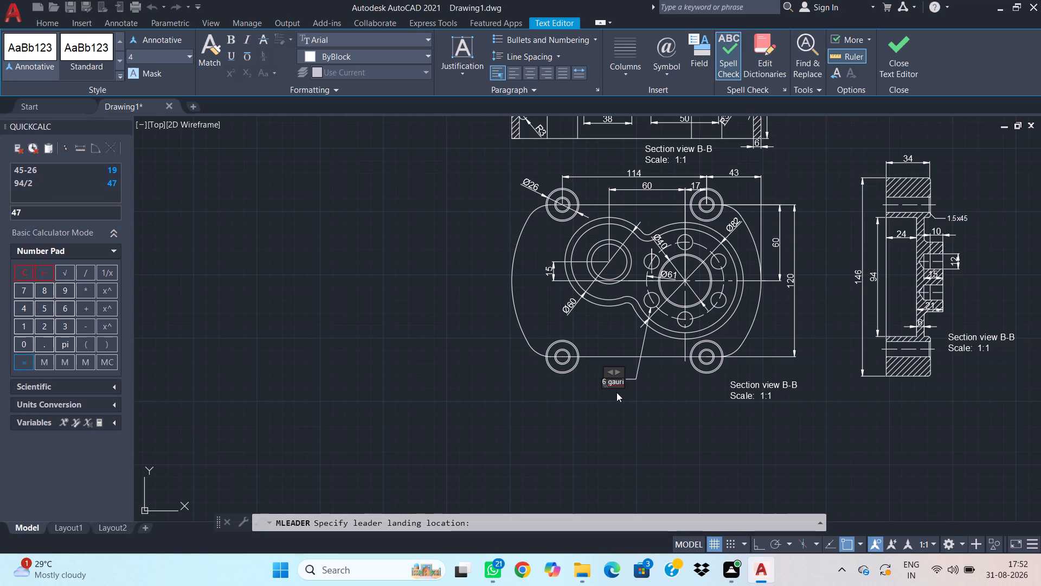
key(shift+m)
text(12)
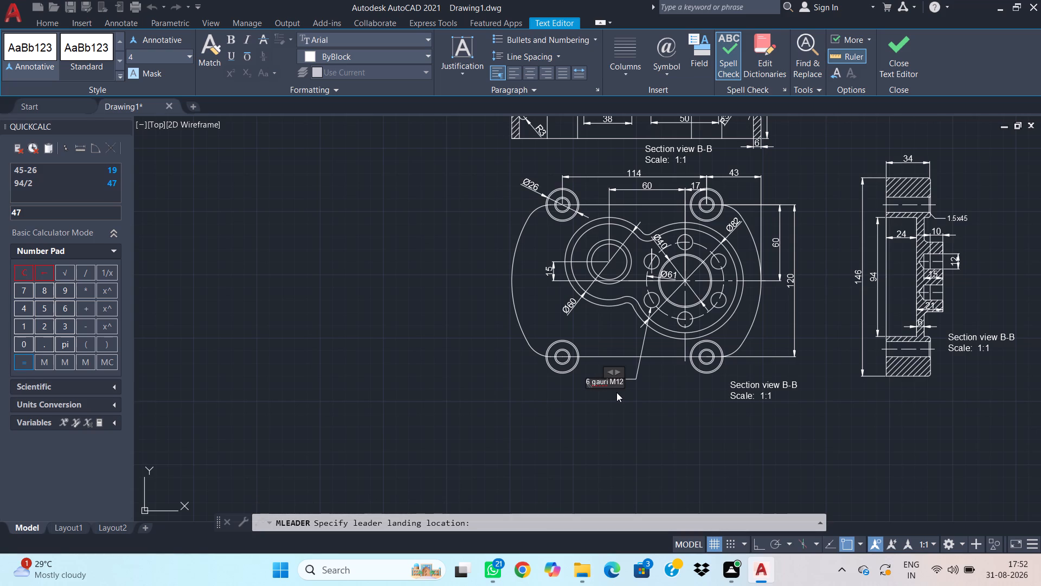
key(Return)
text(diis)
text(puse ech)
text(idi)
key(d)
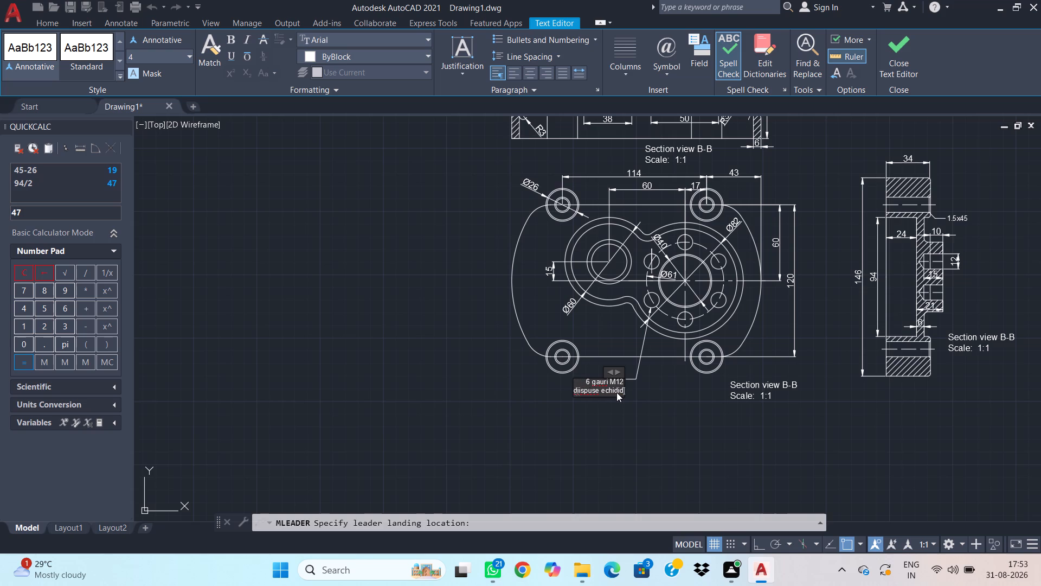
text(tant)
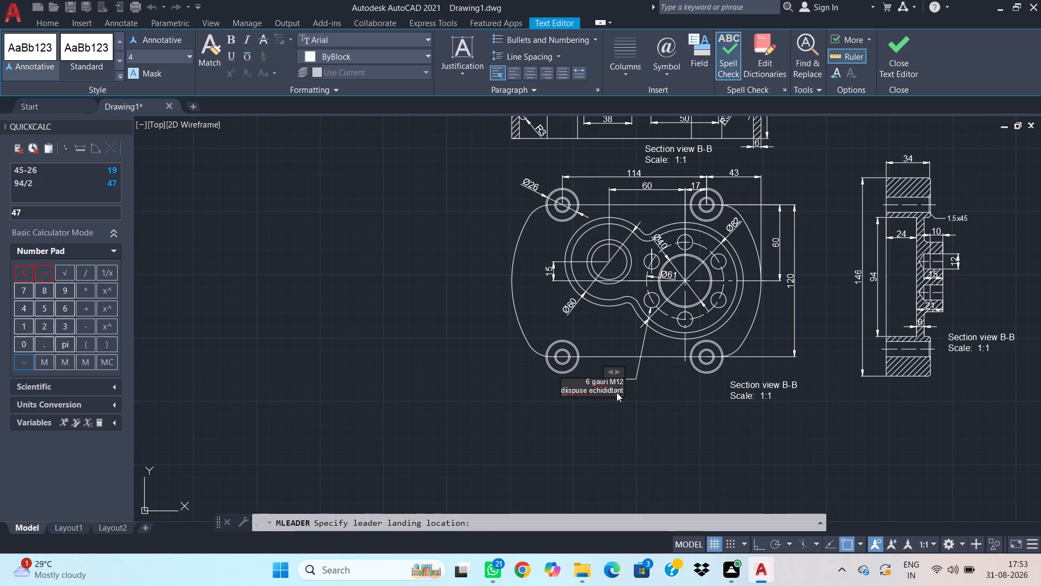
click(628, 430)
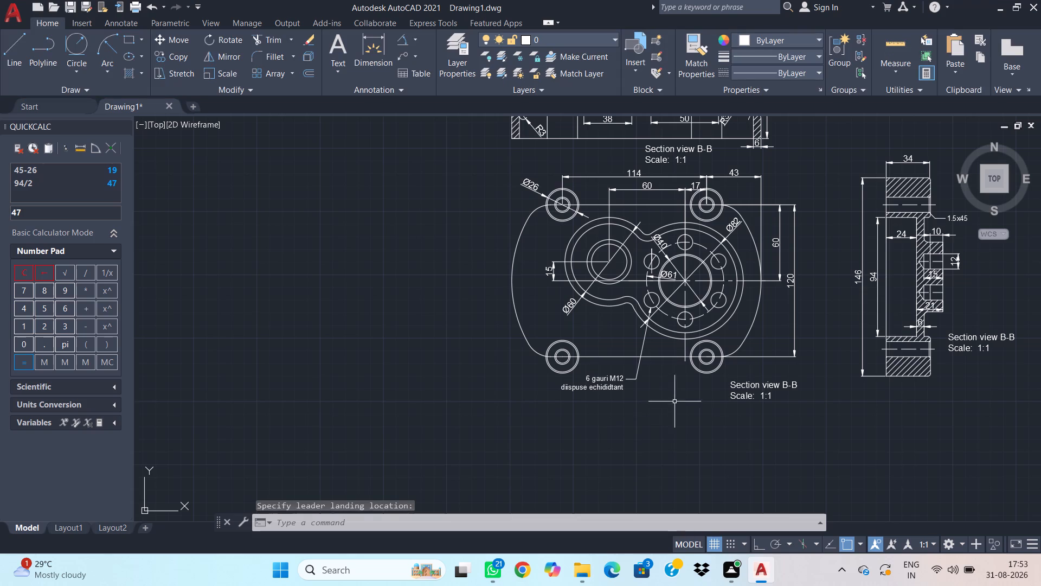
Change the first line of the label below the front view to "Front view", keeping the scale line.
middle_drag(845, 318, 766, 388)
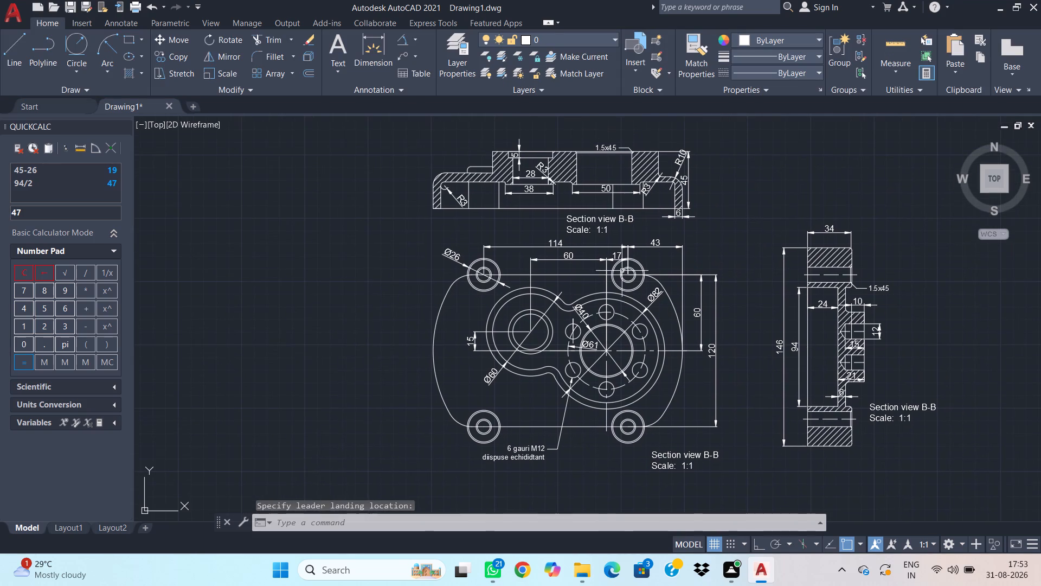
double_click(668, 452)
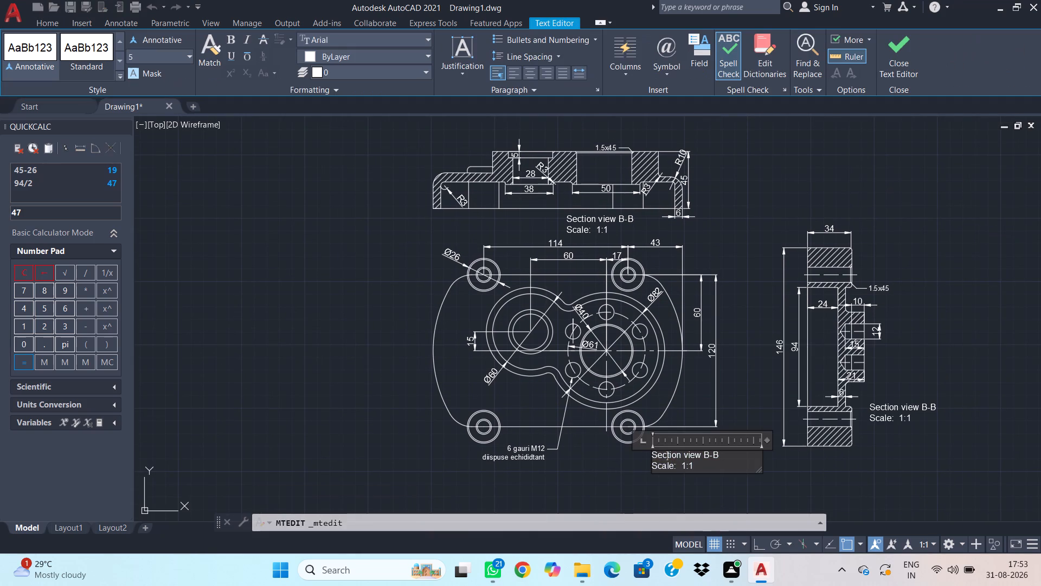
key(Right)
key(Right)
key(Right)
key(Right)
key(BackSpace)
key(BackSpace)
key(BackSpace)
key(BackSpace)
key(BackSpace)
key(BackSpace)
key(BackSpace)
text(Front)
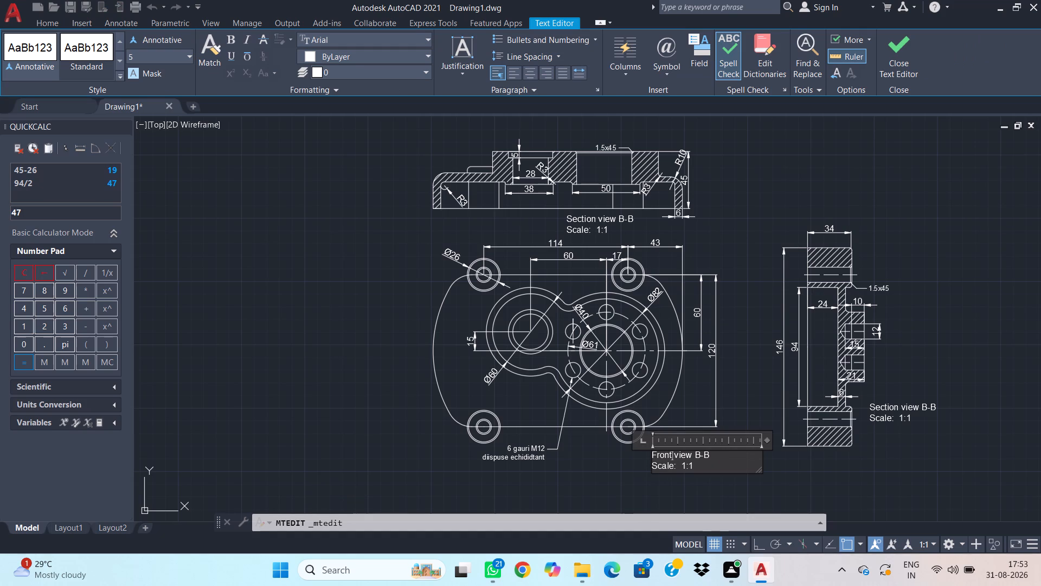
key(Right)
key(Right)
key(Right)
key(Right)
key(Right)
key(Right)
key(Right)
key(Right)
key(Right)
key(BackSpace)
key(BackSpace)
key(BackSpace)
key(BackSpace)
click(725, 356)
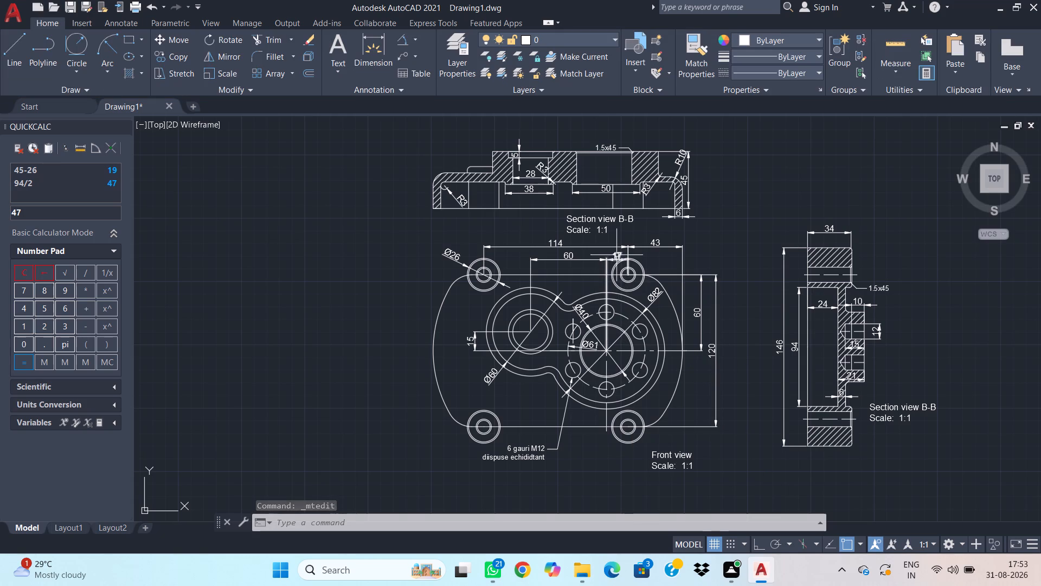
Change the section letters in the label beneath the upper section view to "A-A".
double_click(616, 218)
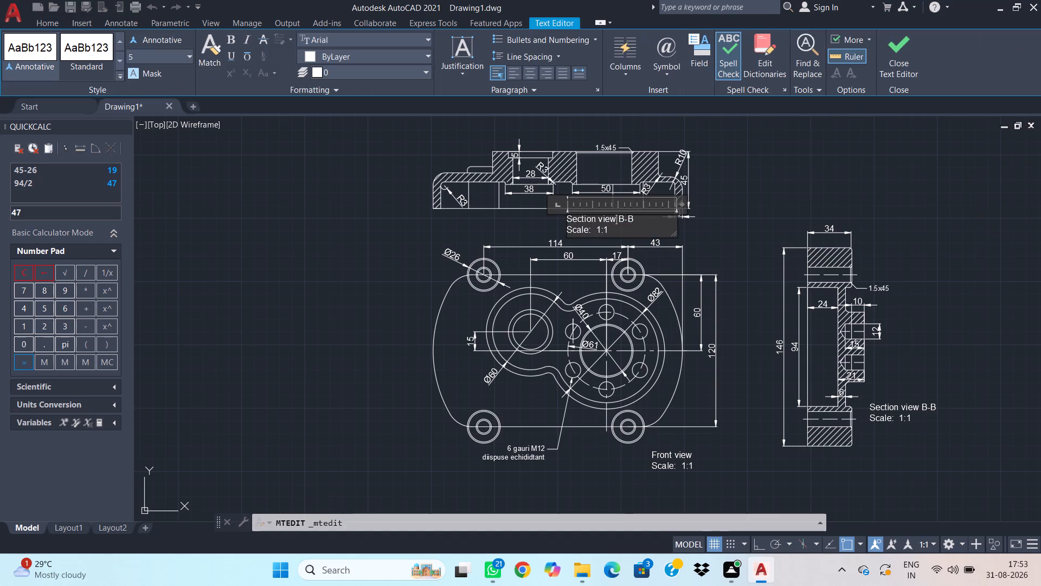
key(Right)
key(Right)
key(Right)
key(Right)
key(BackSpace)
key(BackSpace)
key(BackSpace)
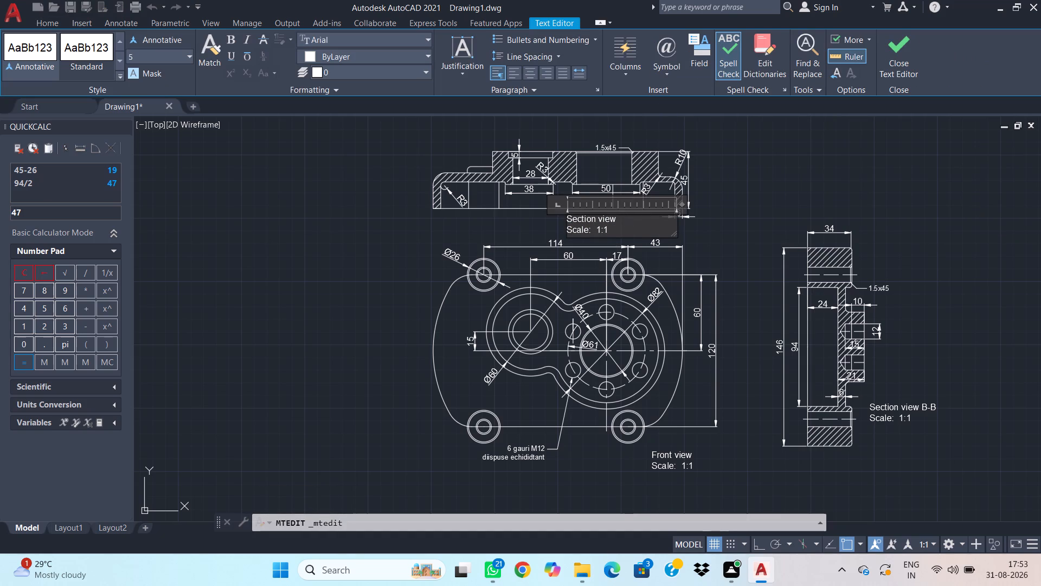
text(A-)
key(a)
key(BackSpace)
key(shift+a)
click(743, 168)
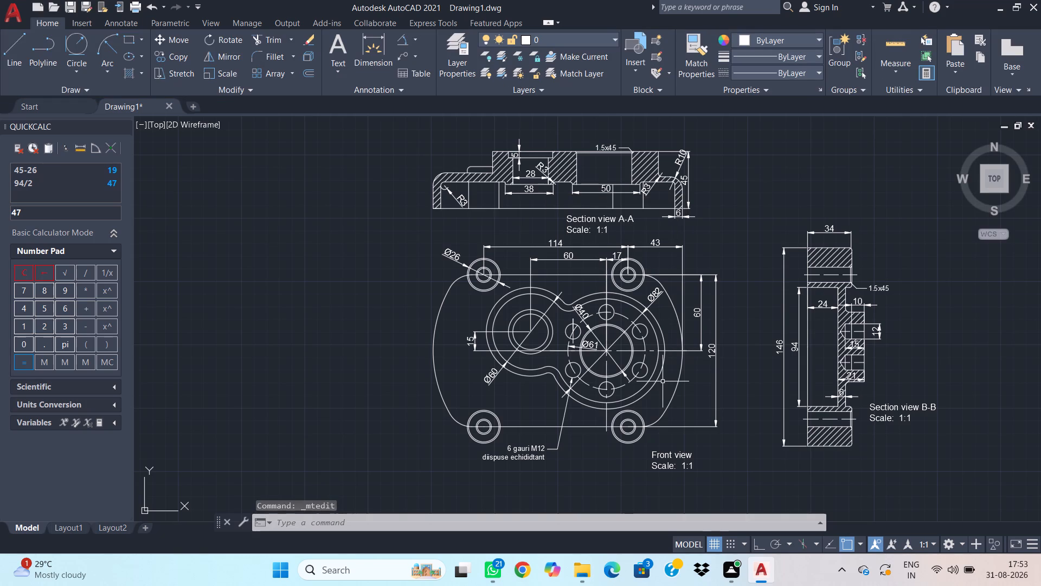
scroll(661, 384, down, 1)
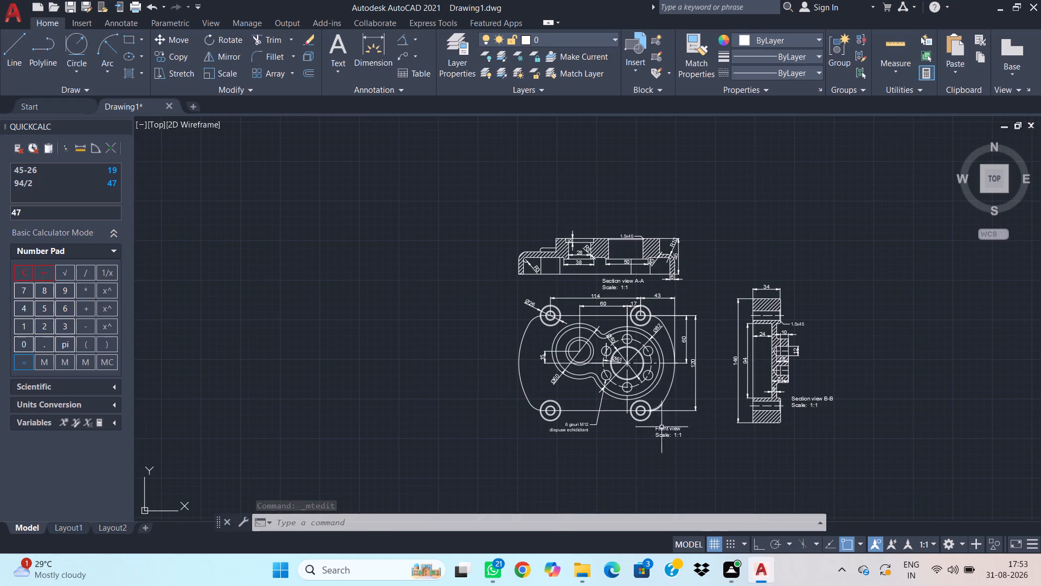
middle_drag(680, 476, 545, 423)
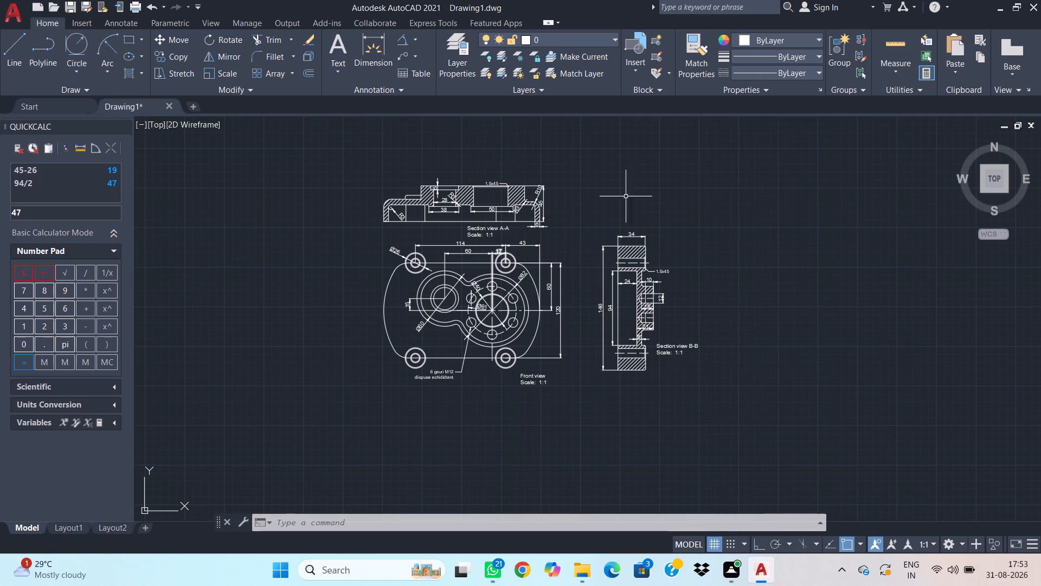